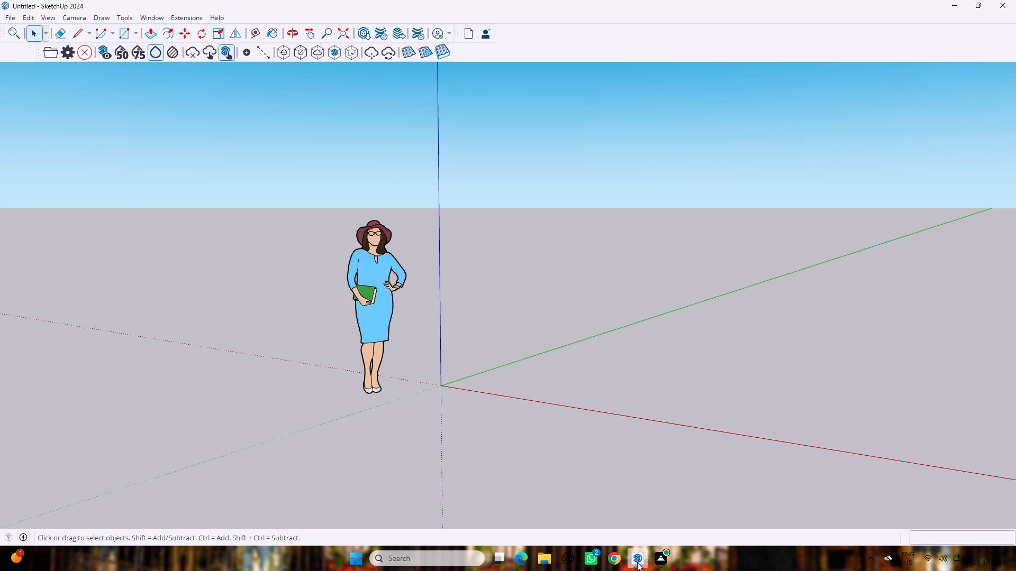
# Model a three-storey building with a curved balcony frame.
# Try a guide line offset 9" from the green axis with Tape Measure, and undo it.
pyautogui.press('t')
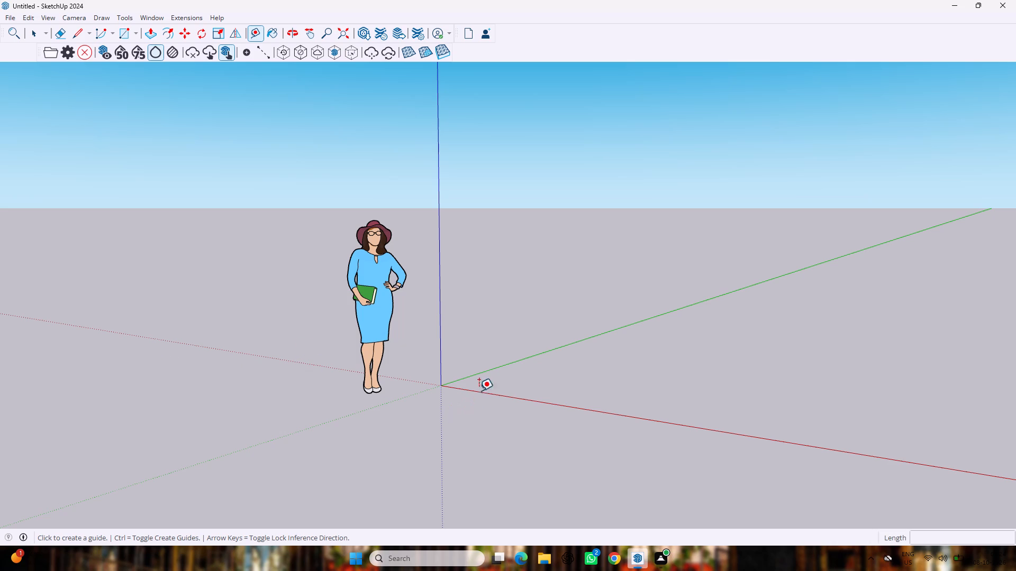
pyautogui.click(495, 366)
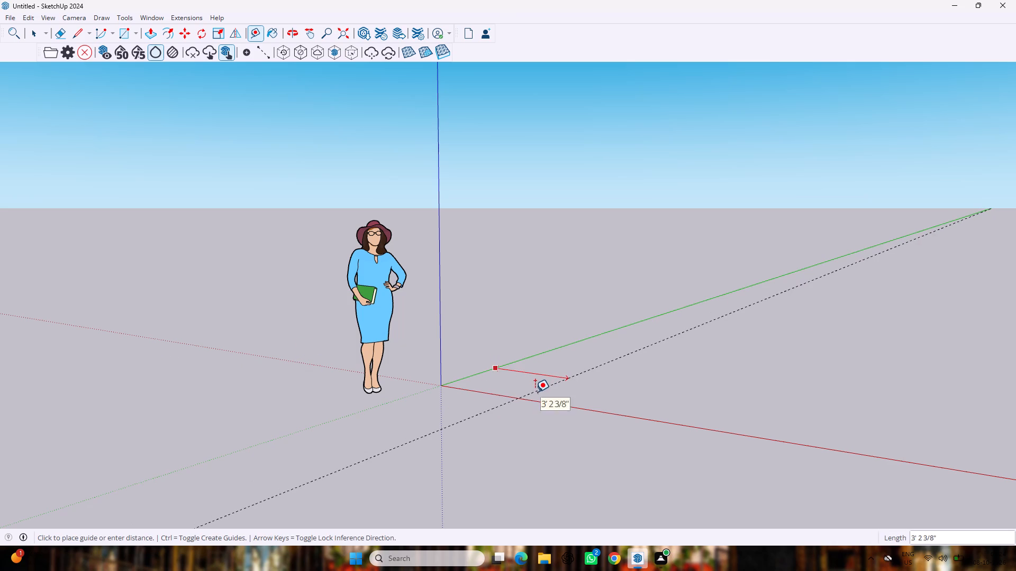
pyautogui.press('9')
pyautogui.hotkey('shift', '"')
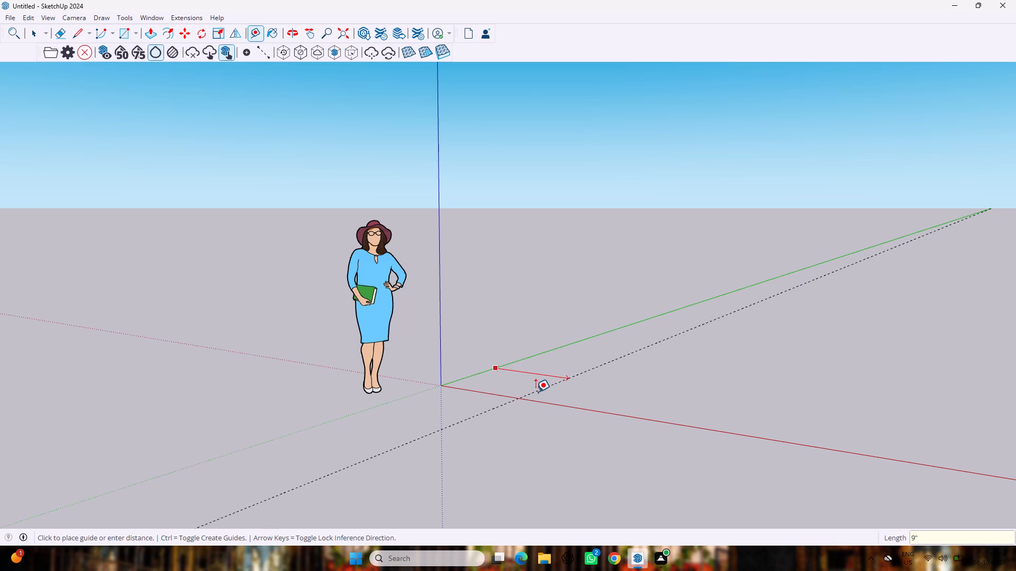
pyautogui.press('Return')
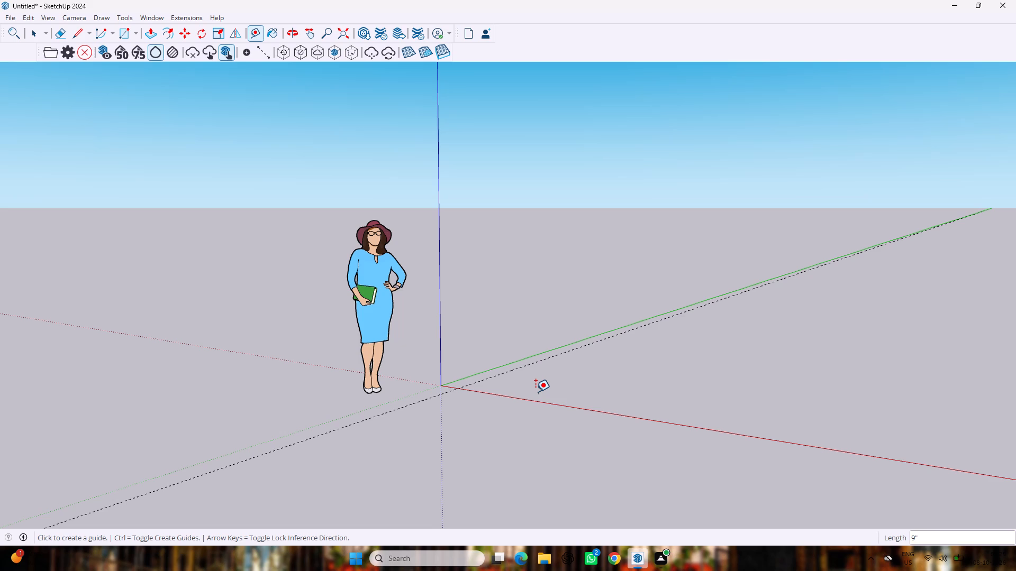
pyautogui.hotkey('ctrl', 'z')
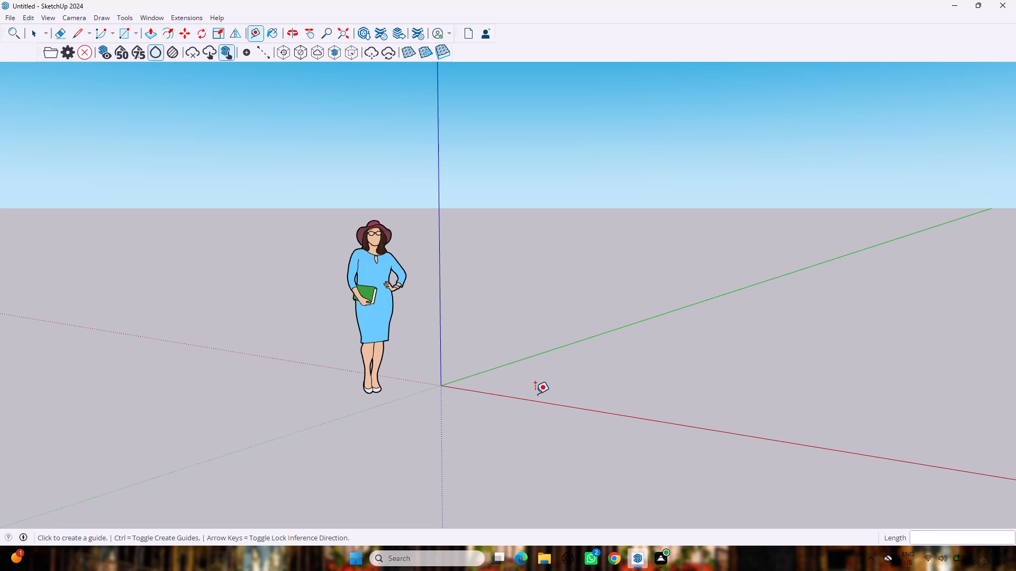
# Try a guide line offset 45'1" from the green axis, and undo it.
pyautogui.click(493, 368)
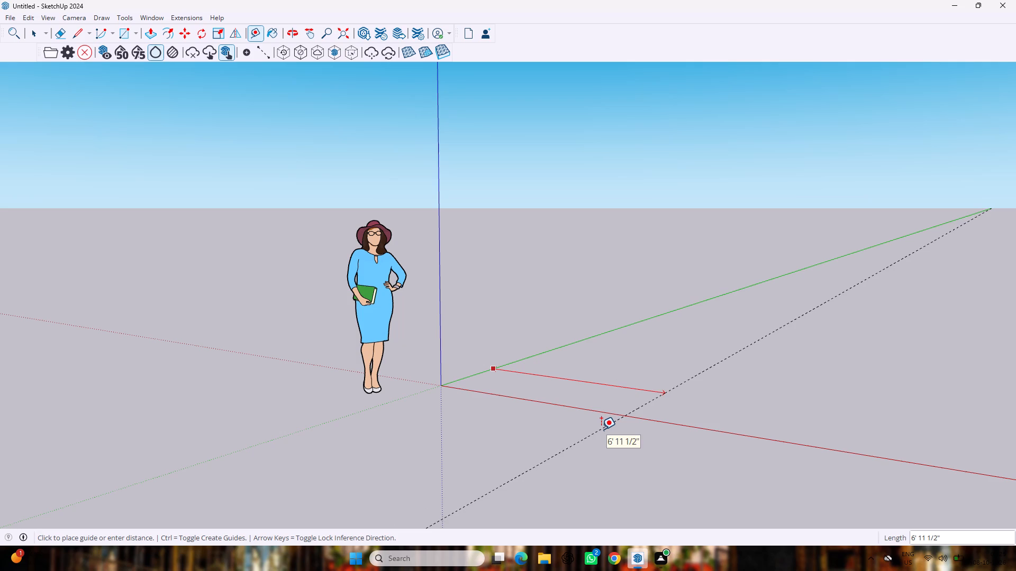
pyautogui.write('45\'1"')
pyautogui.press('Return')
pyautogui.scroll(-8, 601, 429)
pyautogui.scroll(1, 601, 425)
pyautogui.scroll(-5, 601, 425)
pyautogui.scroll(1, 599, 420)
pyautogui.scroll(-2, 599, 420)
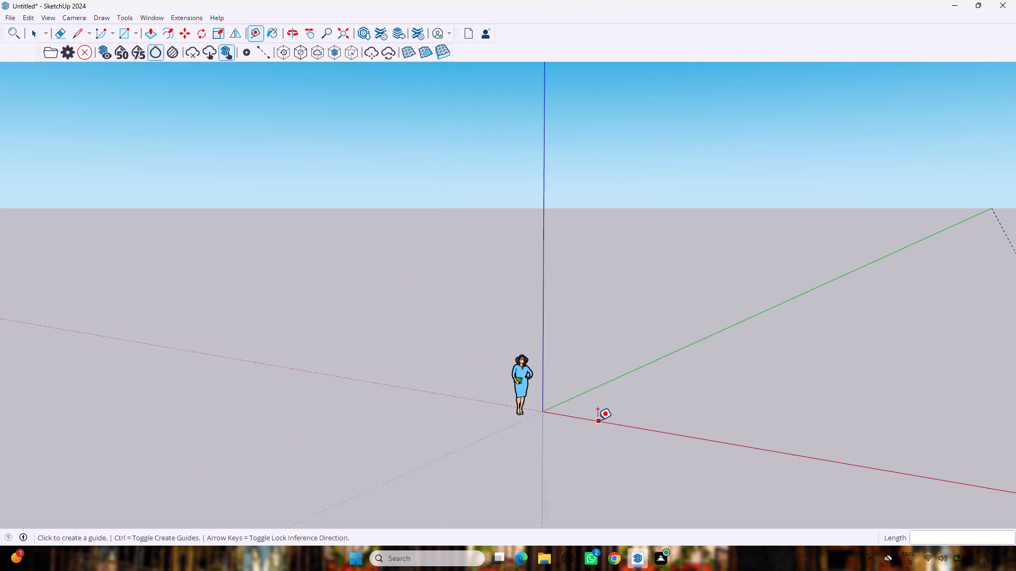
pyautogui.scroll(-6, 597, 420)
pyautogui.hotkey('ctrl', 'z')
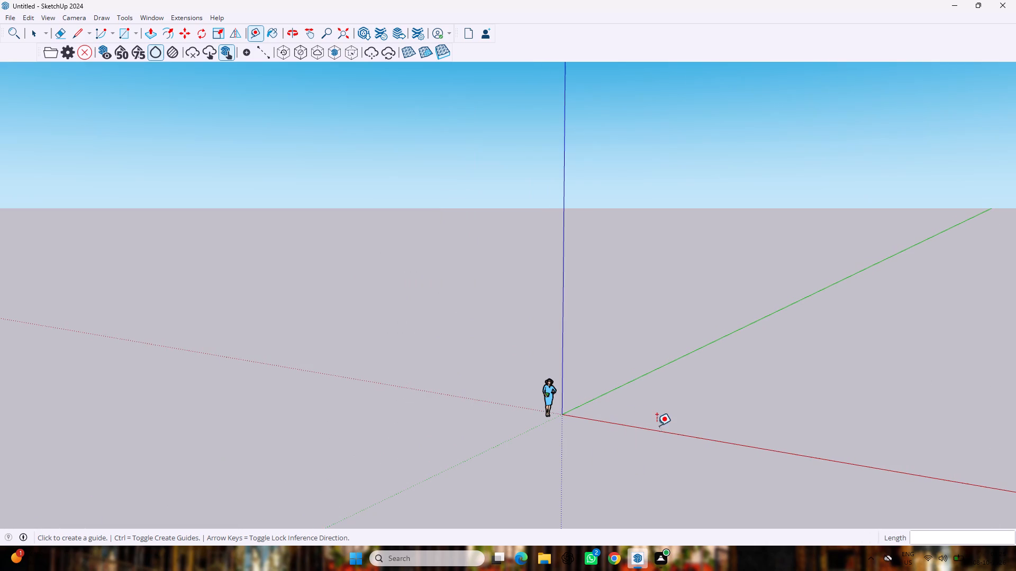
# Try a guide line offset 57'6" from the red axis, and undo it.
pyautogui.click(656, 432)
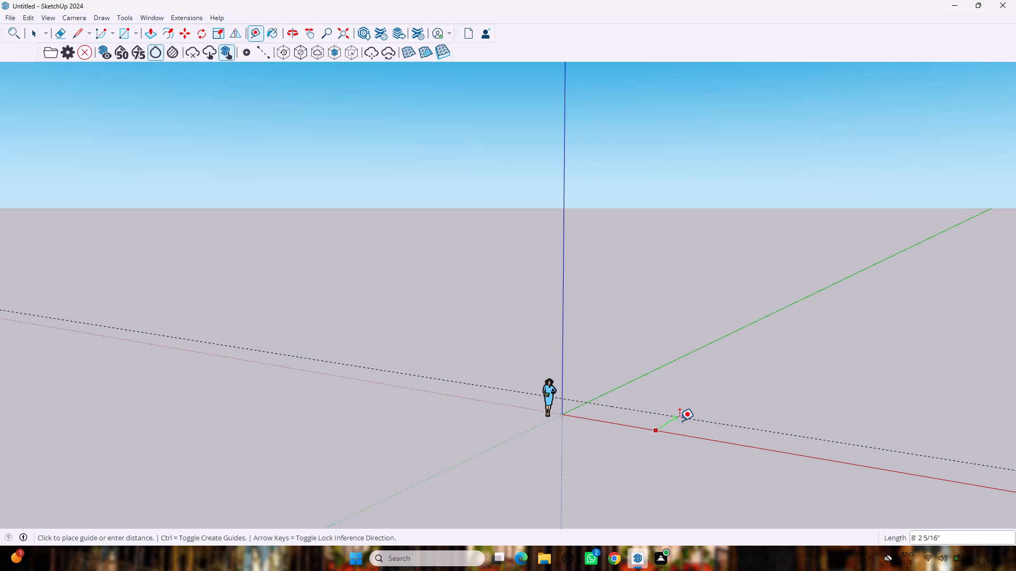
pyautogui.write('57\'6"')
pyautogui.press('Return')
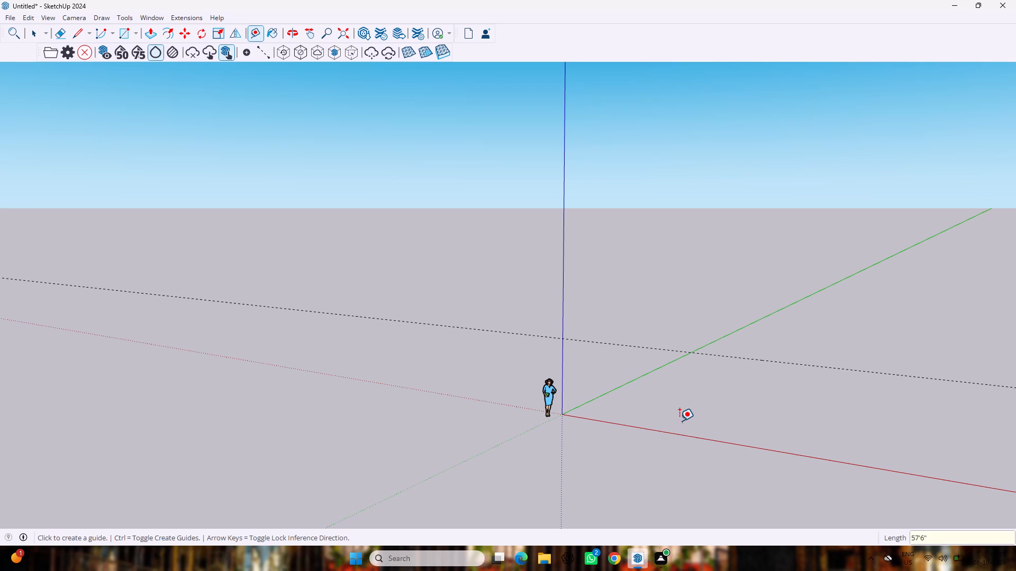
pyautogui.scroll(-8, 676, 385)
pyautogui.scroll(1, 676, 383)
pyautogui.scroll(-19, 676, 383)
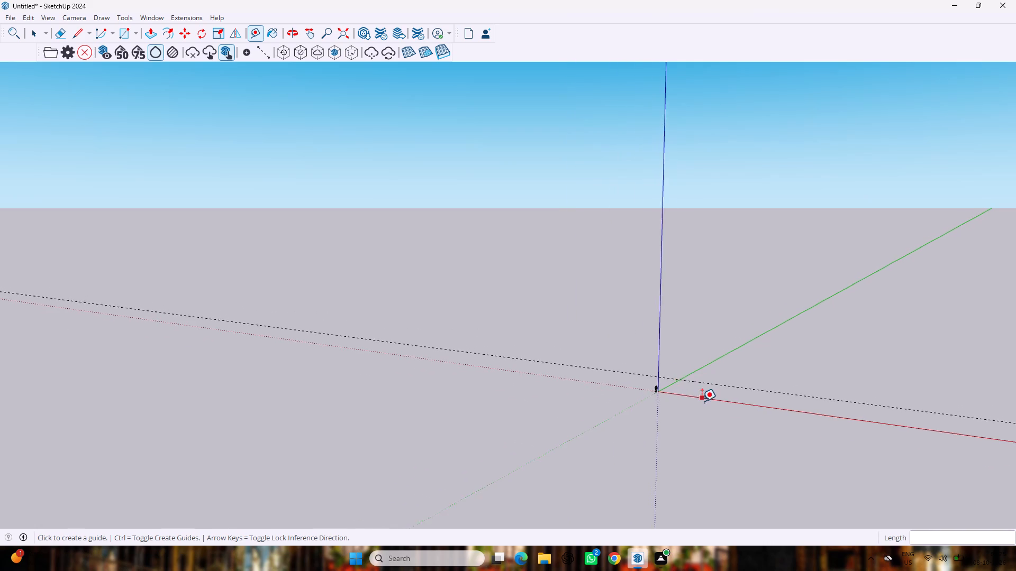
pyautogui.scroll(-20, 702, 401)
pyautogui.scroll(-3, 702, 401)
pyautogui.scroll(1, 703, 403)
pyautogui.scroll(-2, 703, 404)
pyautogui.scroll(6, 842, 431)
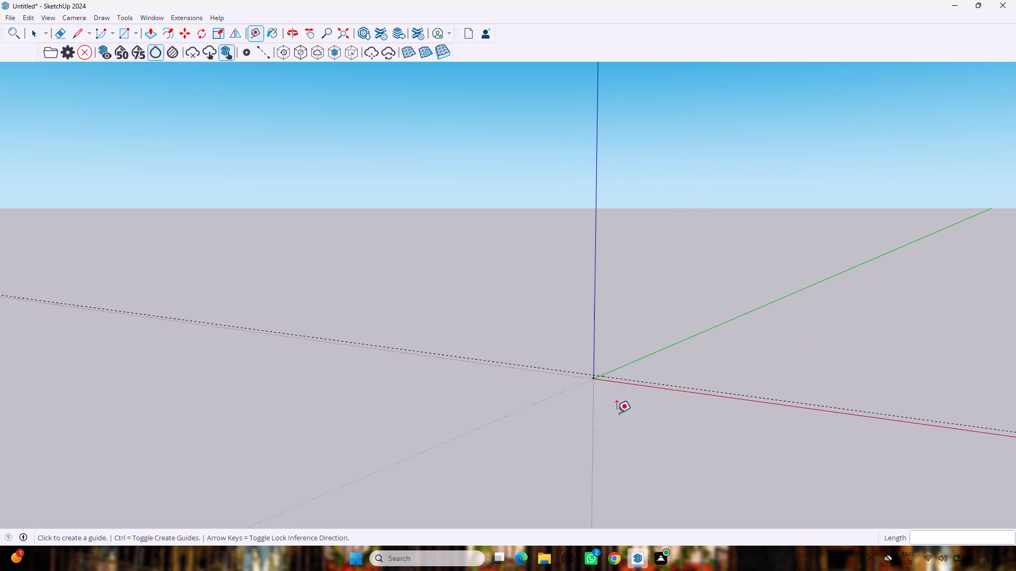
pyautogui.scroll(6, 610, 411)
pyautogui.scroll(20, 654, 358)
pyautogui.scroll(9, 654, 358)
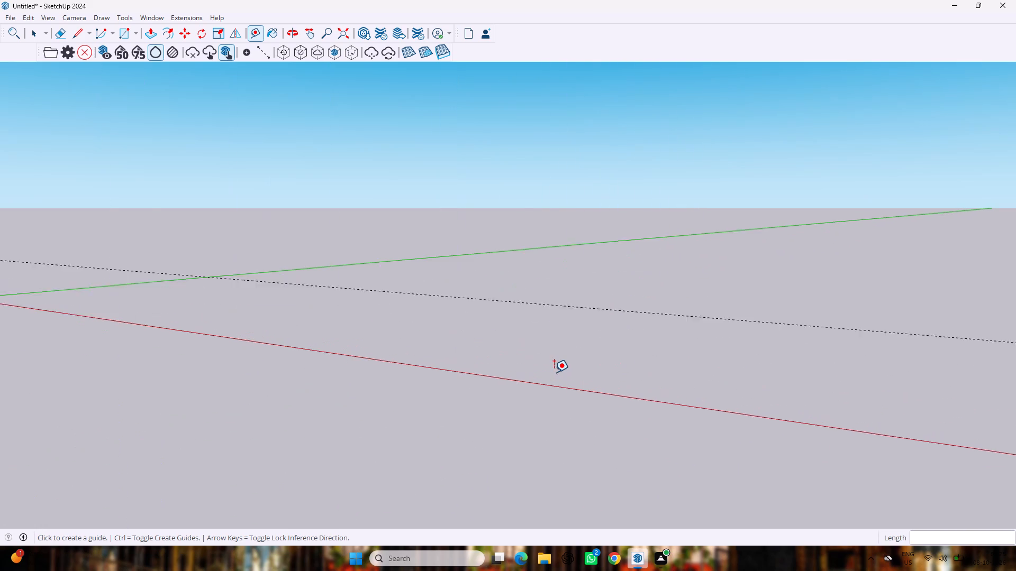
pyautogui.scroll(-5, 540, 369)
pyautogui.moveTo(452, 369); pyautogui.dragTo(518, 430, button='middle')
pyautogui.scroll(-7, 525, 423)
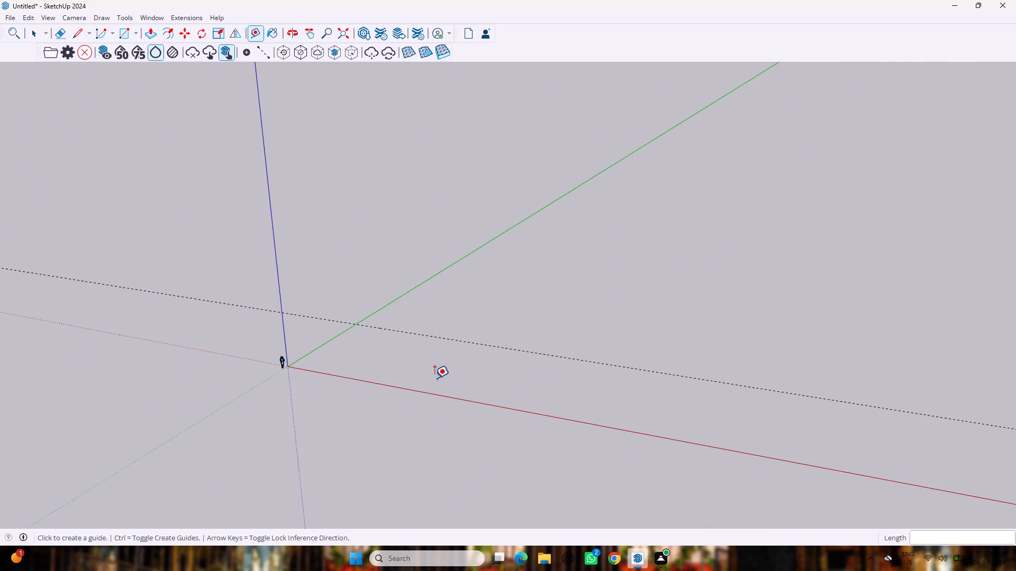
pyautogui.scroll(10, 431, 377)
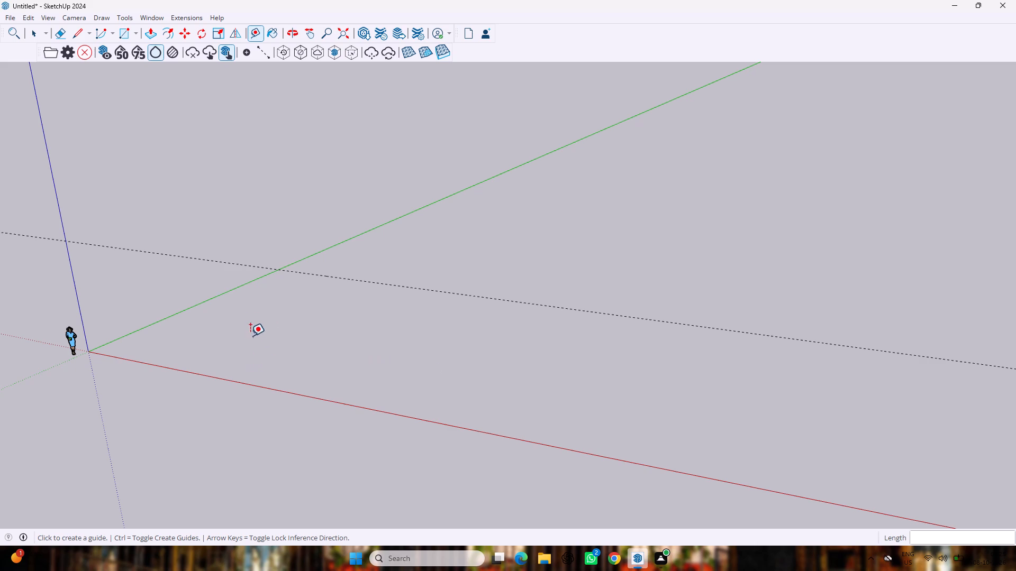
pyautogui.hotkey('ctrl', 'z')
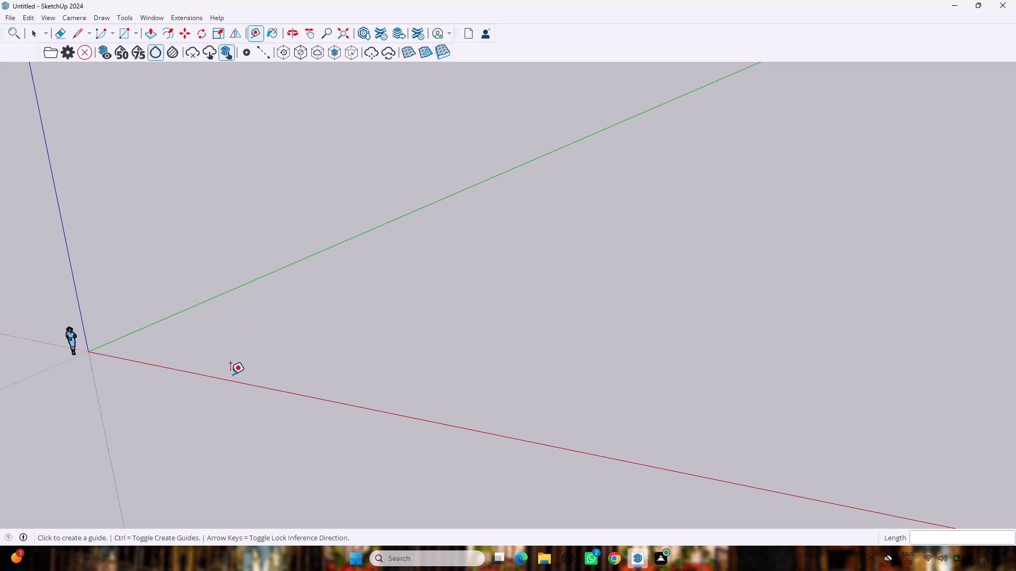
# Place outer boundary guides parallel to the axes, 57'6" from the red axis and 45'1" from the green axis.
pyautogui.click(230, 380)
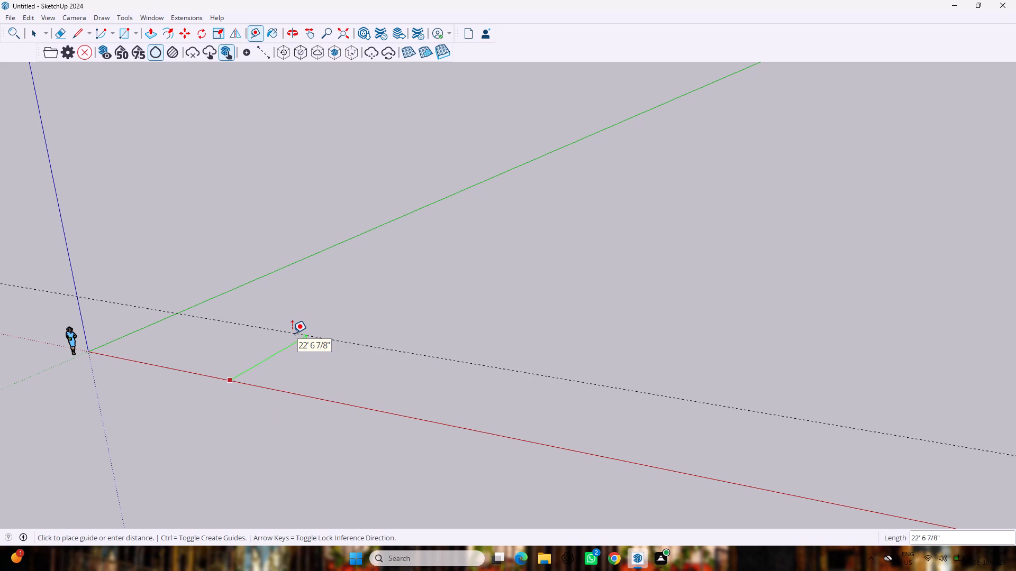
pyautogui.write('57\'6"')
pyautogui.press('Return')
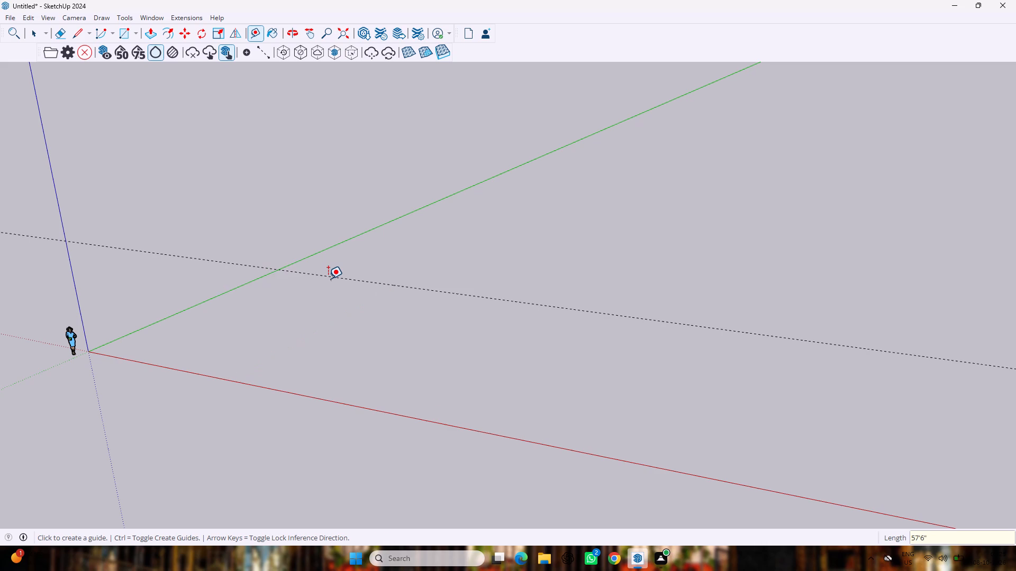
pyautogui.click(220, 298)
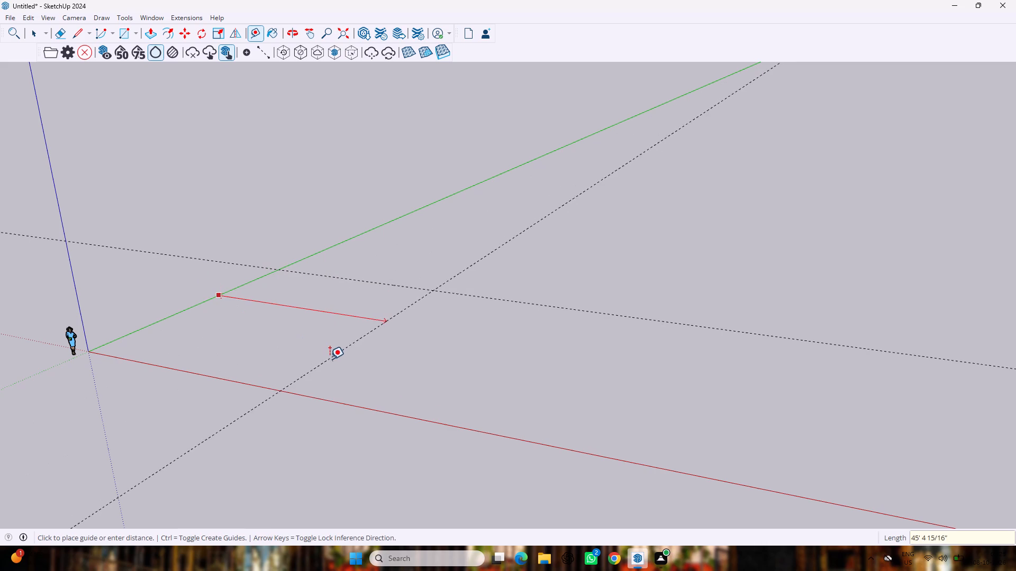
pyautogui.write("45'")
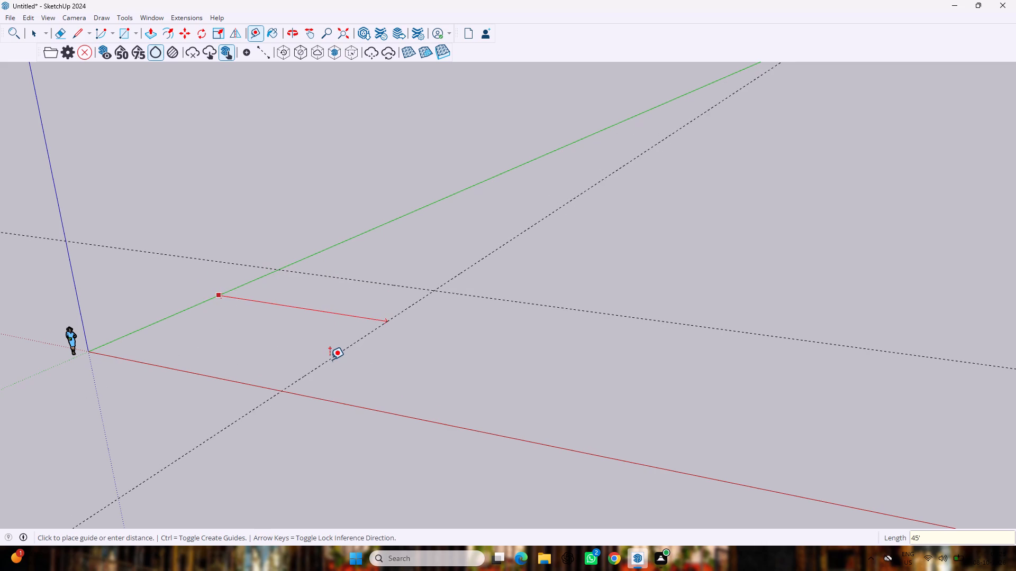
pyautogui.press('7')
pyautogui.press('BackSpace')
pyautogui.write('1"')
pyautogui.press('Return')
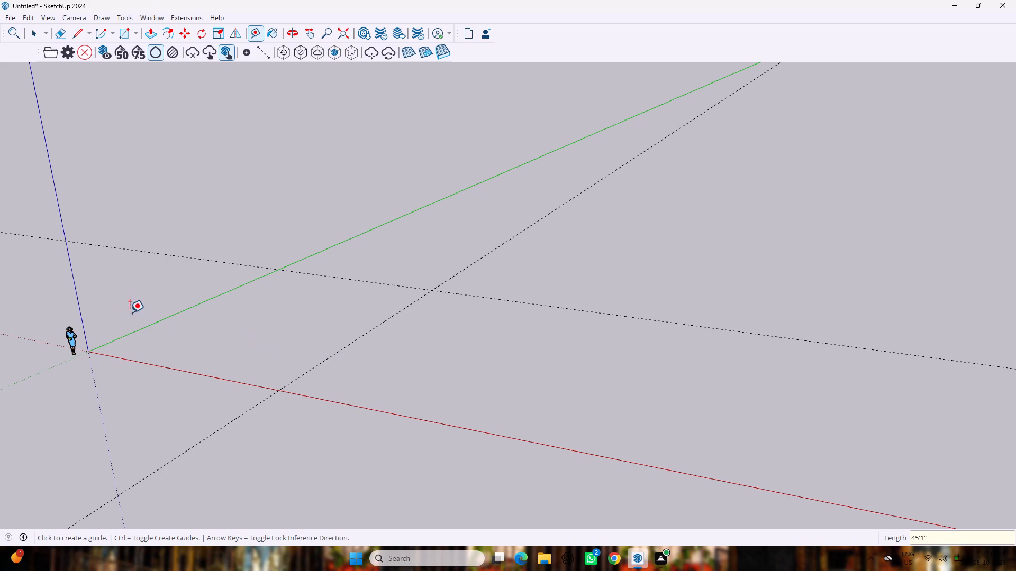
# Add wall-thickness guides 9" inside the boundary from both the green axis and the red axis.
pyautogui.click(160, 324)
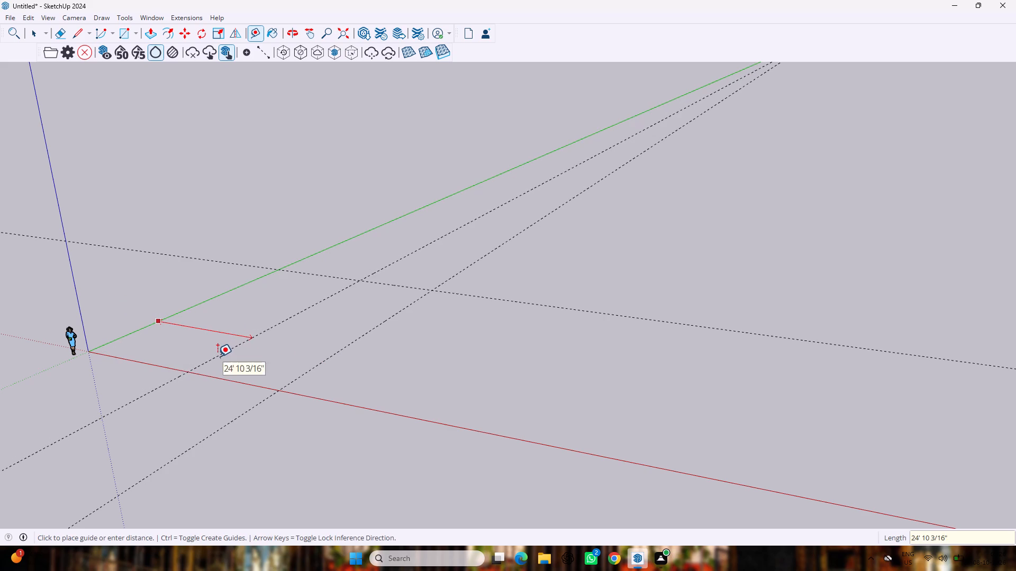
pyautogui.write('9"')
pyautogui.press('Return')
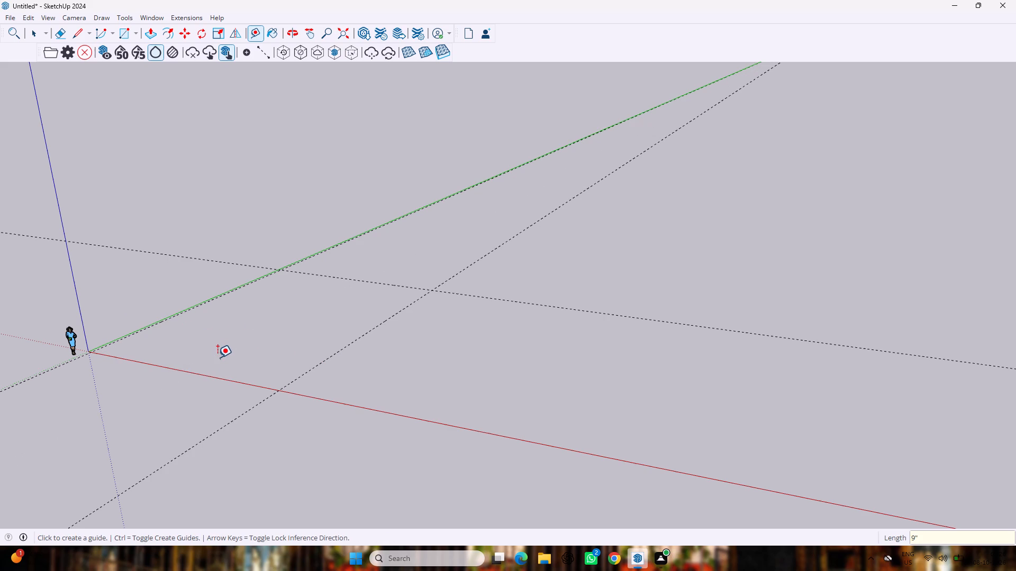
pyautogui.click(221, 382)
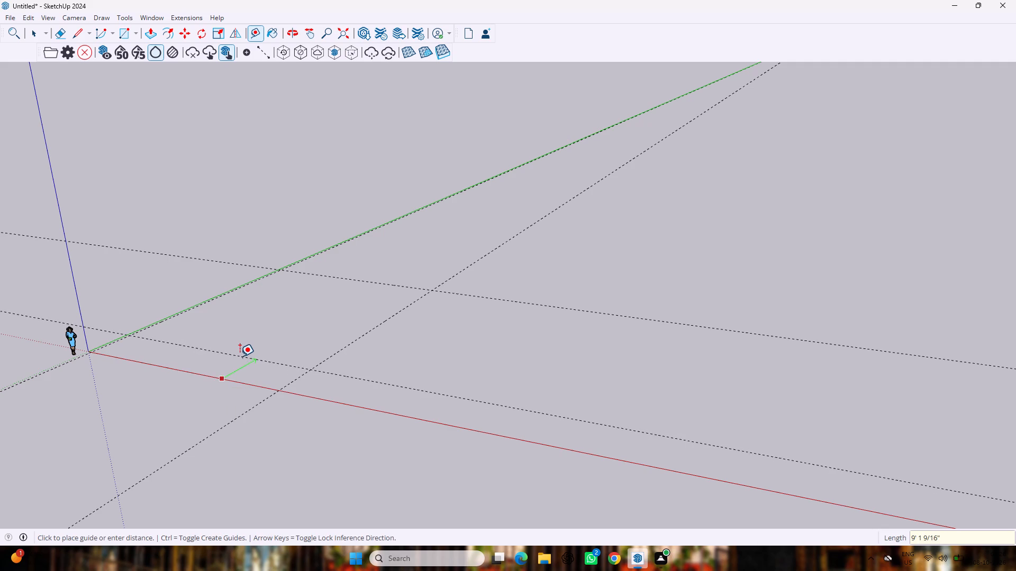
pyautogui.write('9"')
pyautogui.press('Return')
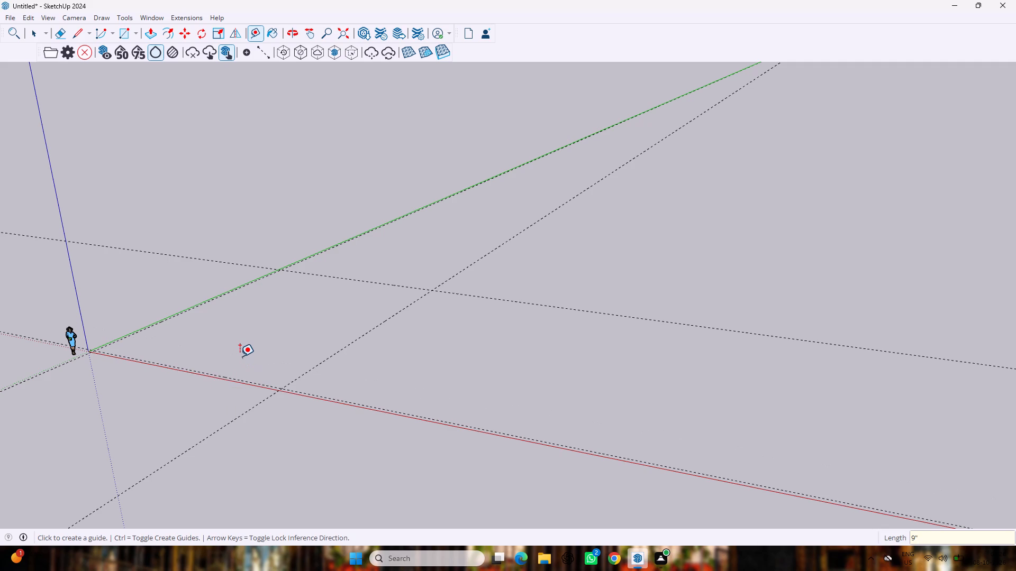
# Add guides offset 9" inward from the 45'1" and 57'6" boundary guides.
pyautogui.click(313, 367)
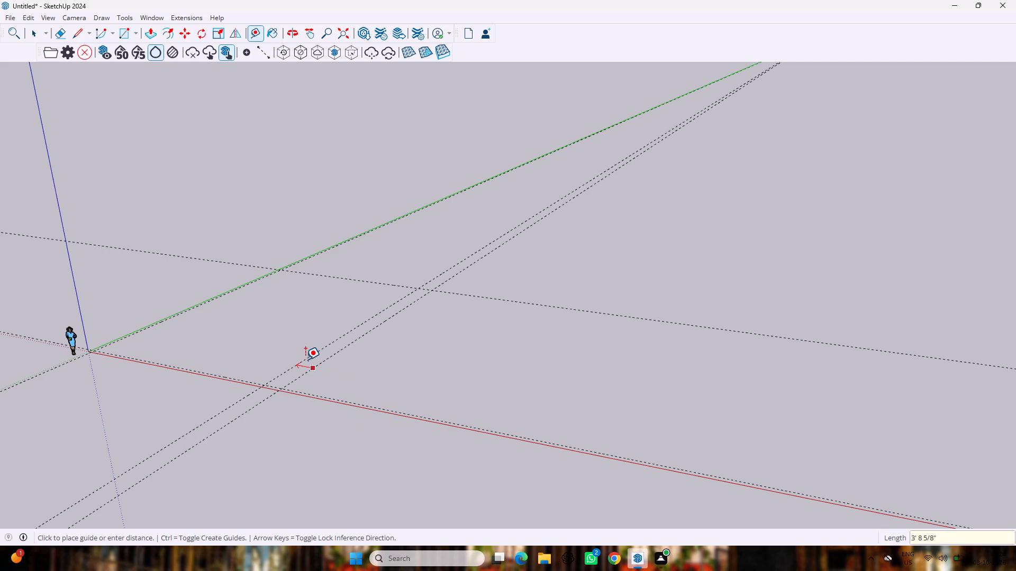
pyautogui.write('9"')
pyautogui.press('Return')
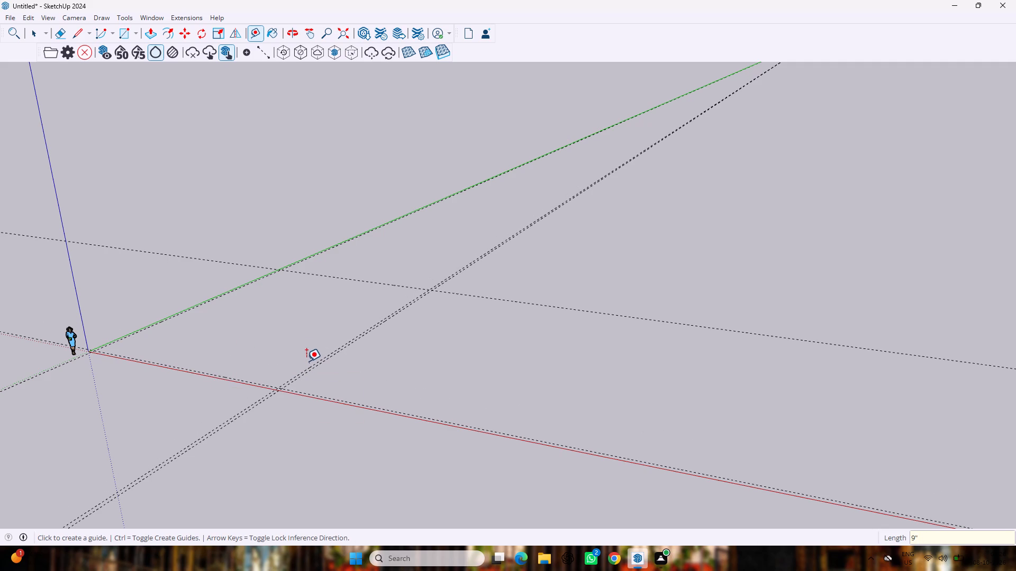
pyautogui.click(362, 280)
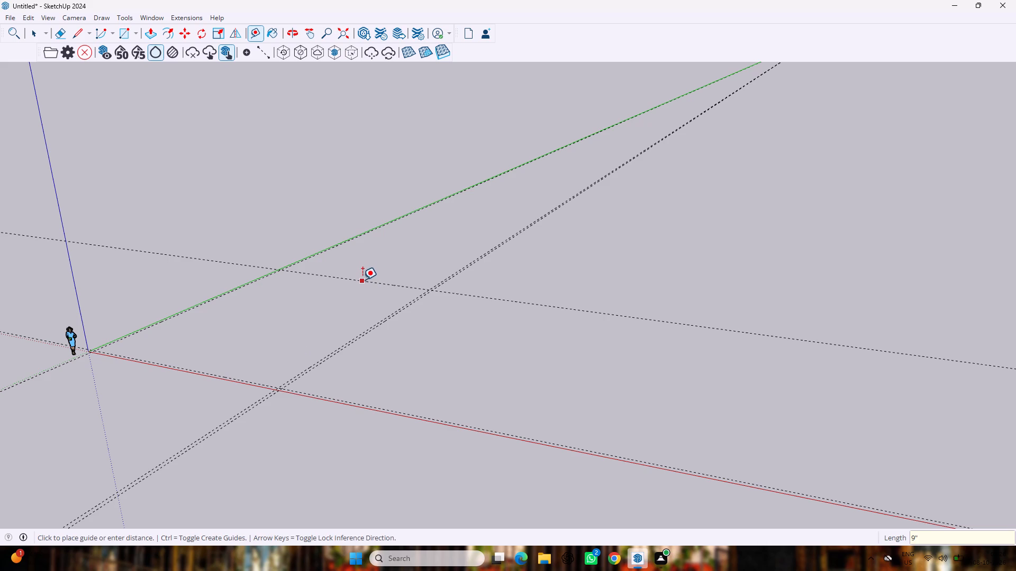
pyautogui.write('9"')
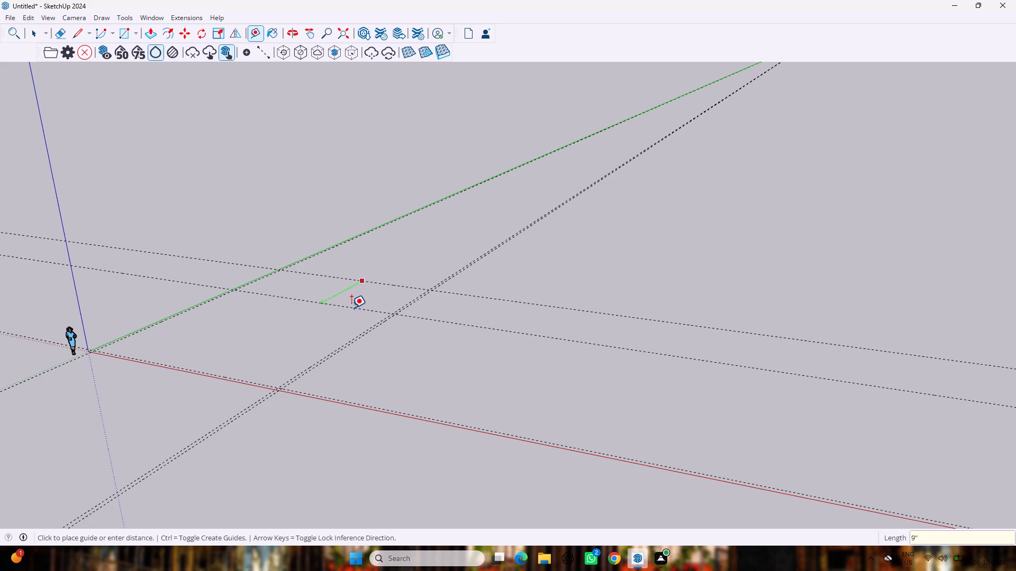
pyautogui.press('Return')
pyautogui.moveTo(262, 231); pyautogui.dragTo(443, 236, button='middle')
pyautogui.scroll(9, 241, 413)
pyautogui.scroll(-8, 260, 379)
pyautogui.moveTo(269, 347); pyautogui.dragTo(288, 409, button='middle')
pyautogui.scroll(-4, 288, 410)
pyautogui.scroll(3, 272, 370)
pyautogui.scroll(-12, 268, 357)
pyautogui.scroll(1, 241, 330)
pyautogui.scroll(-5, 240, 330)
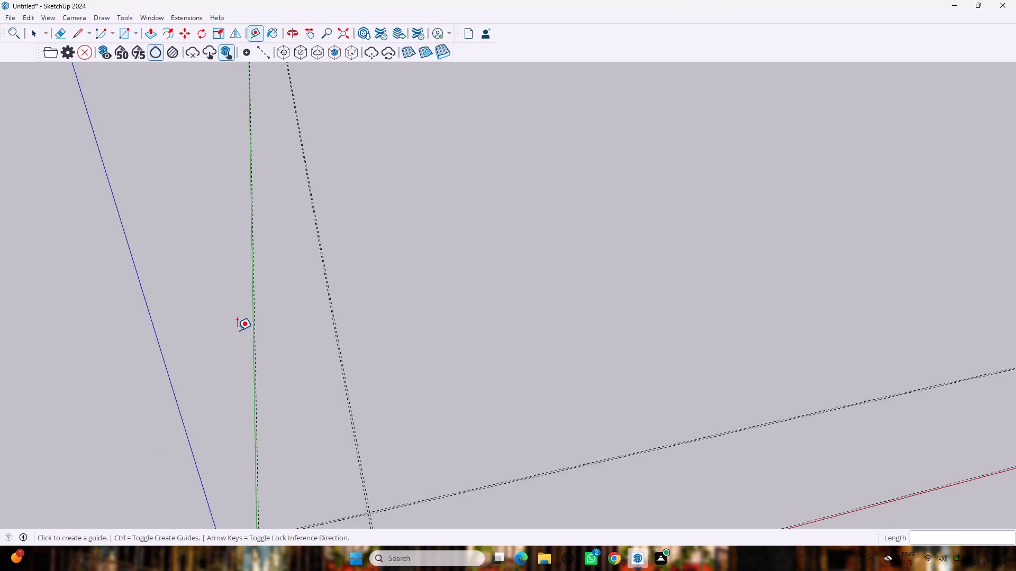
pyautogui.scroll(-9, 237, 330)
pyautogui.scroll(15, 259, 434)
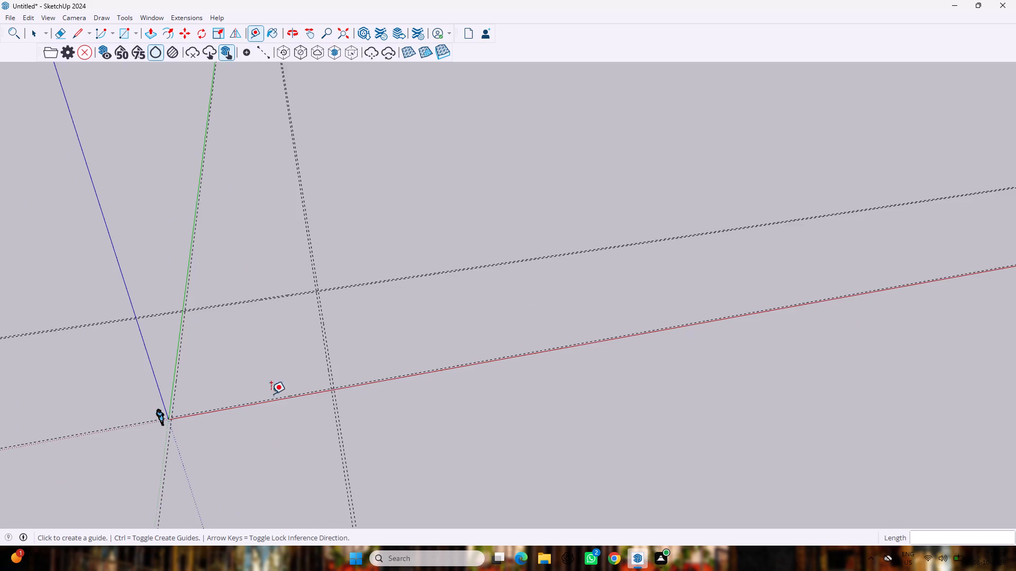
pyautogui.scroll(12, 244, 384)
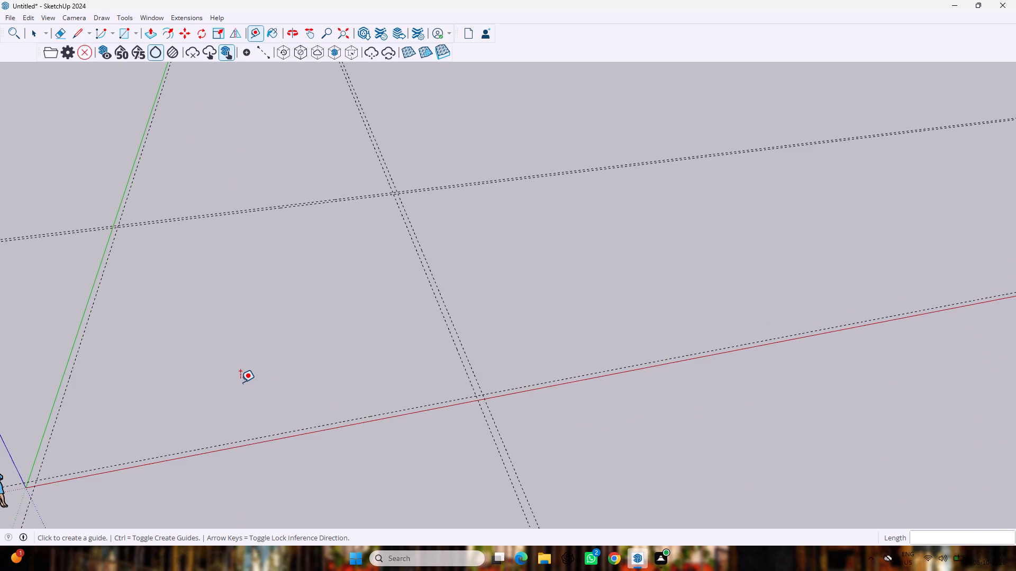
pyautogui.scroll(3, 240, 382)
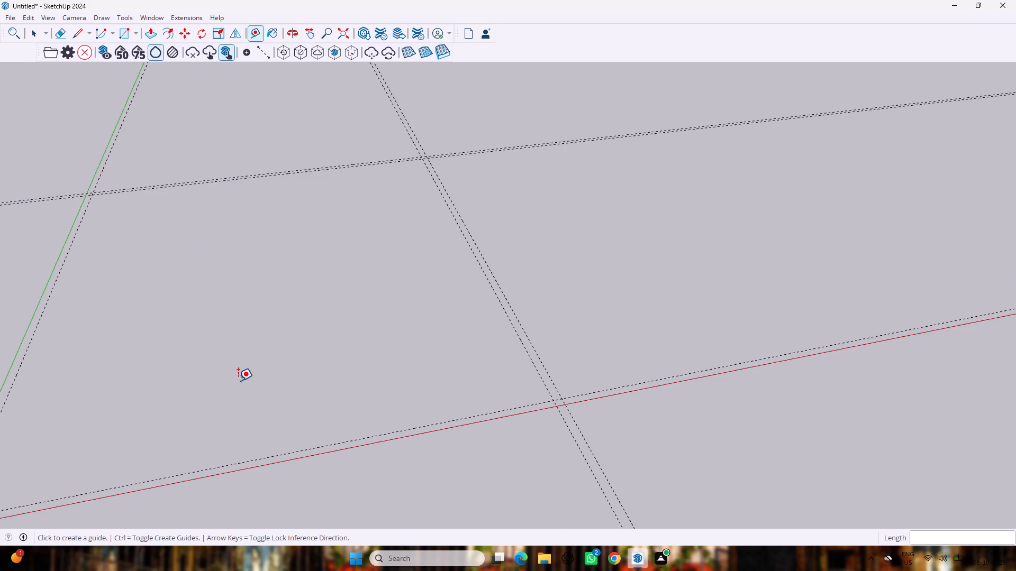
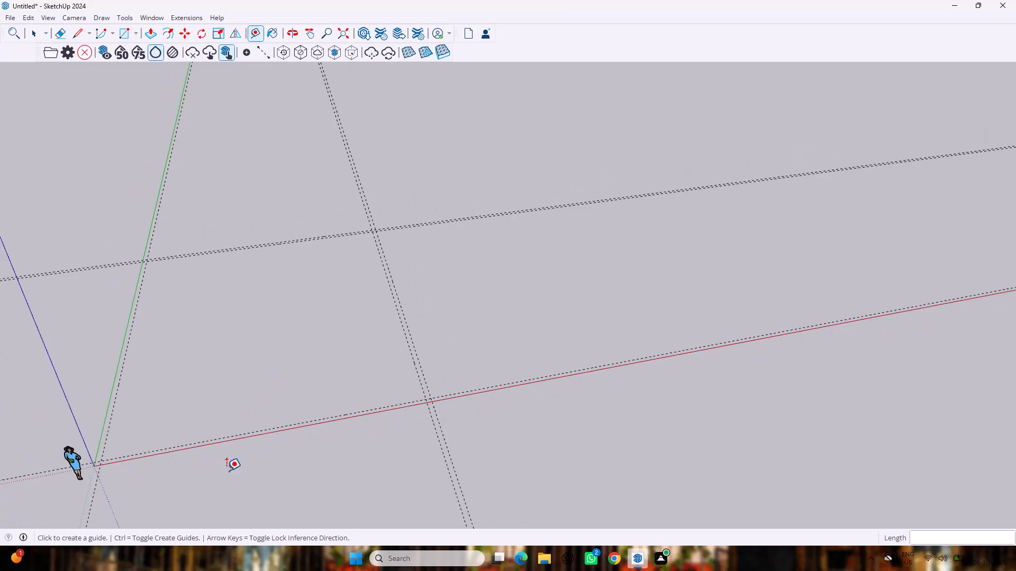
# Add a guide parallel to the red axis, offset 18'1" from it toward the plan interior.
pyautogui.scroll(4, 214, 479)
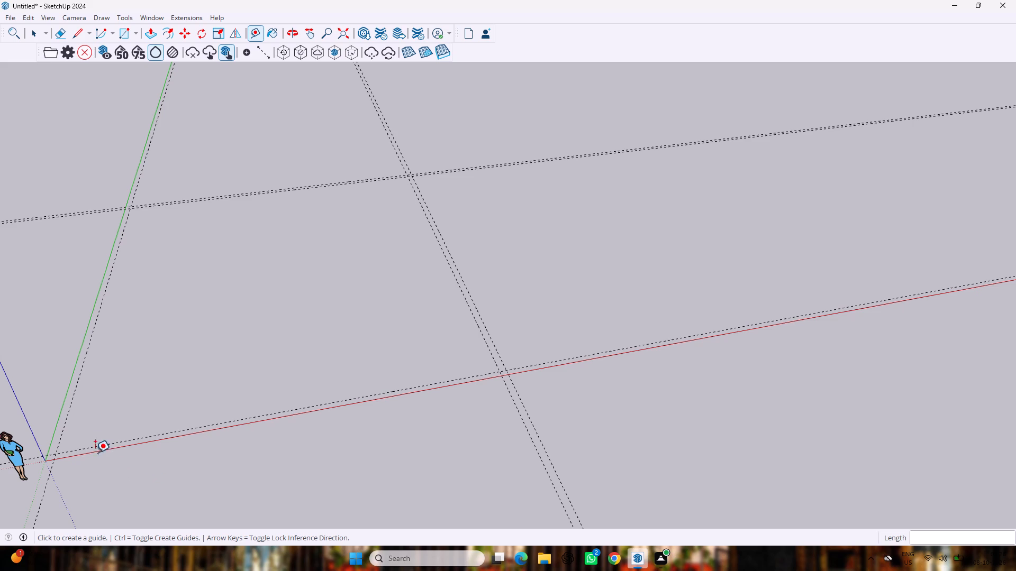
pyautogui.scroll(2, 111, 438)
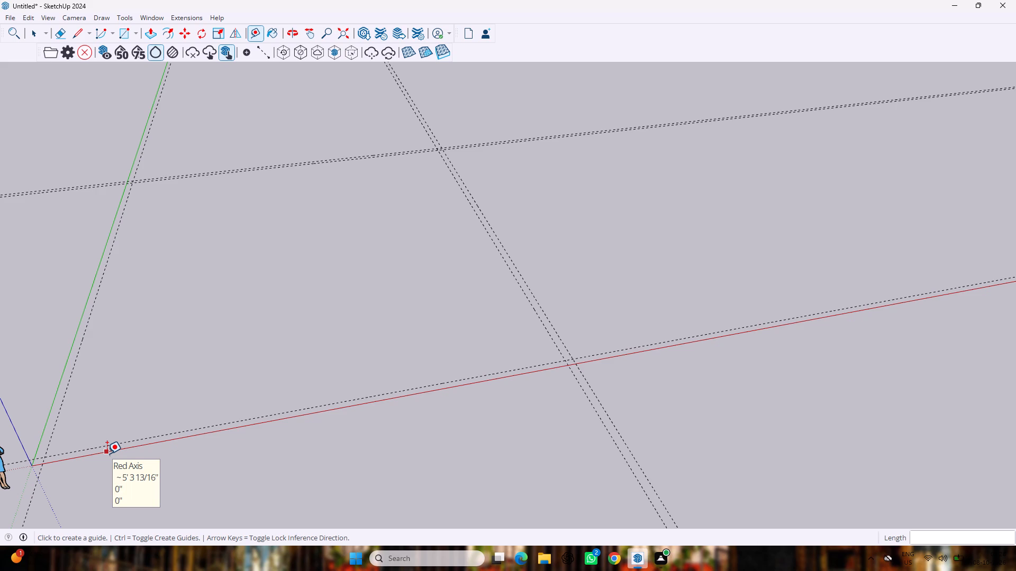
pyautogui.click(102, 451)
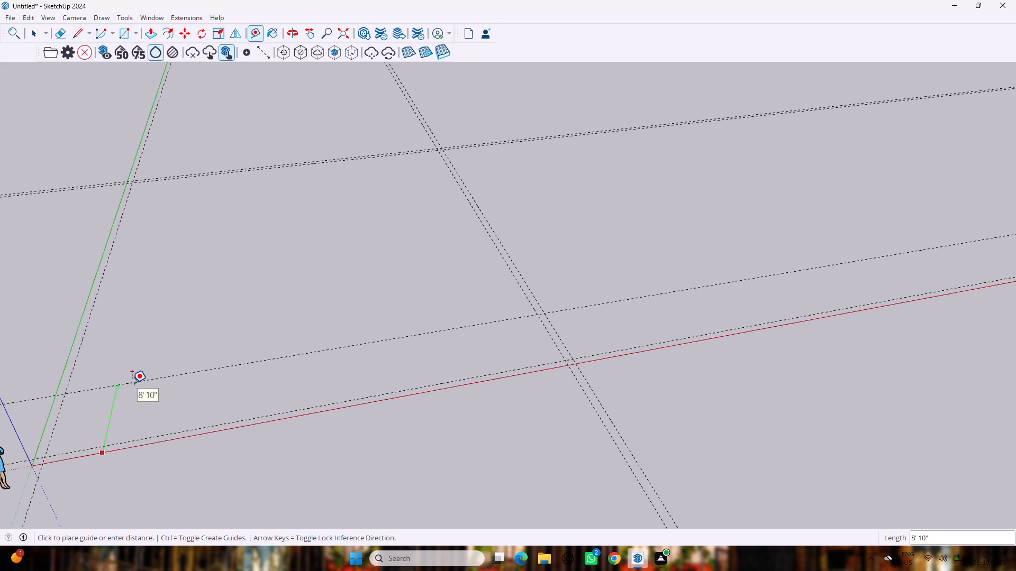
pyautogui.write('18\'1:"')
pyautogui.press('BackSpace')
pyautogui.press('BackSpace')
pyautogui.hotkey('shift', '"')
pyautogui.press('Return')
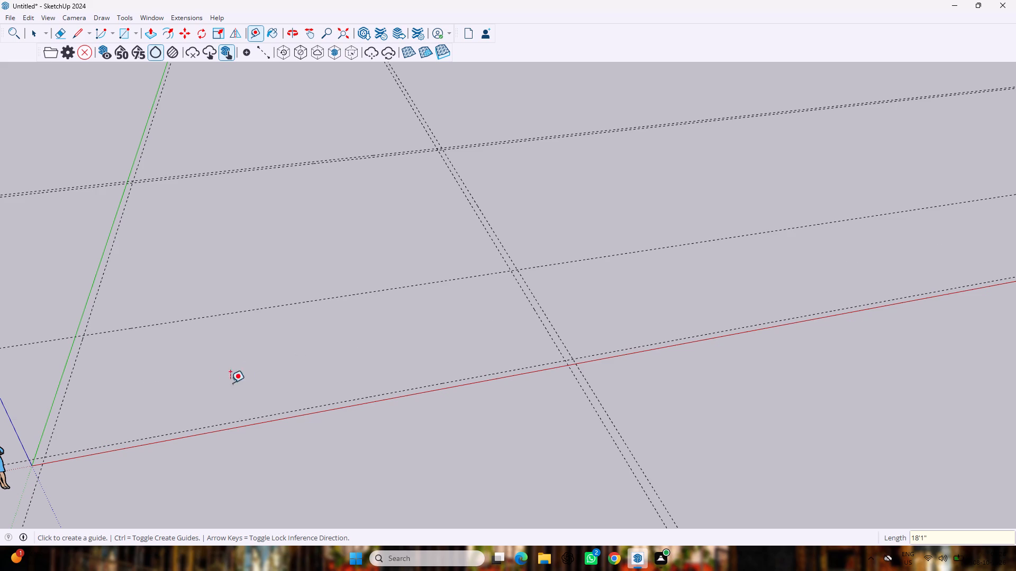
# Add a guide parallel to the green axis, offset 18' from it toward the plan interior.
pyautogui.click(51, 393)
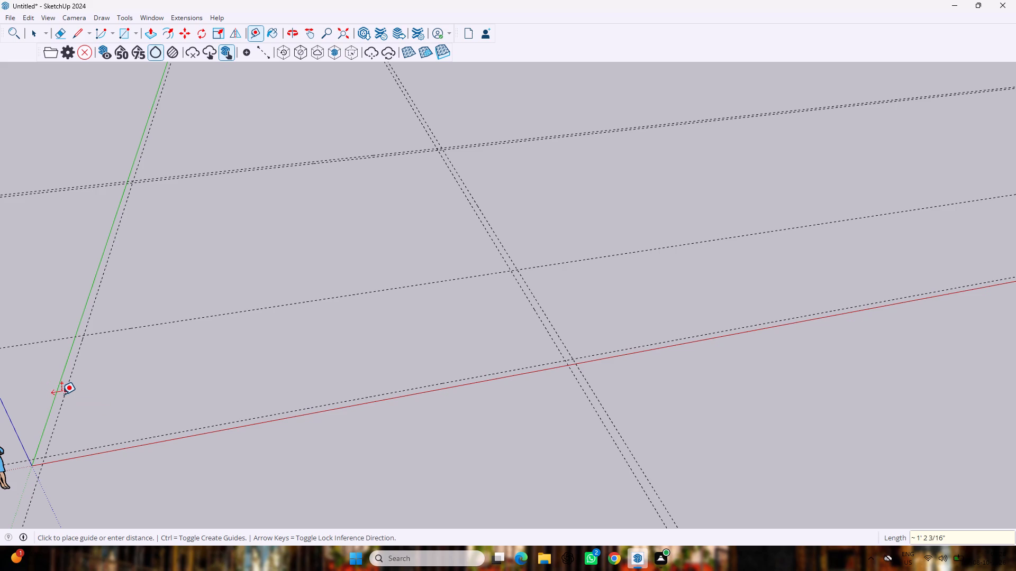
pyautogui.click(61, 394)
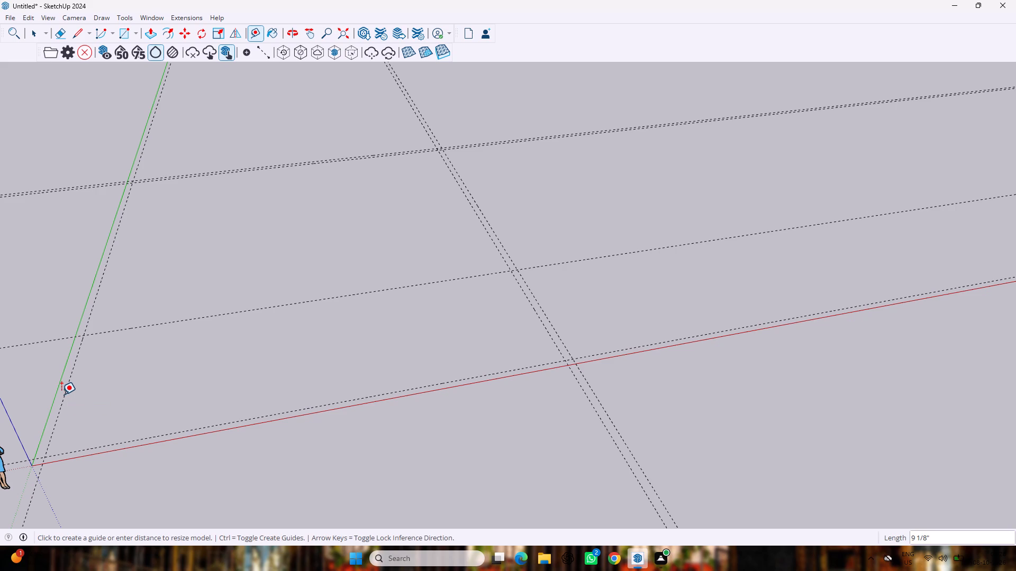
pyautogui.doubleClick(55, 395)
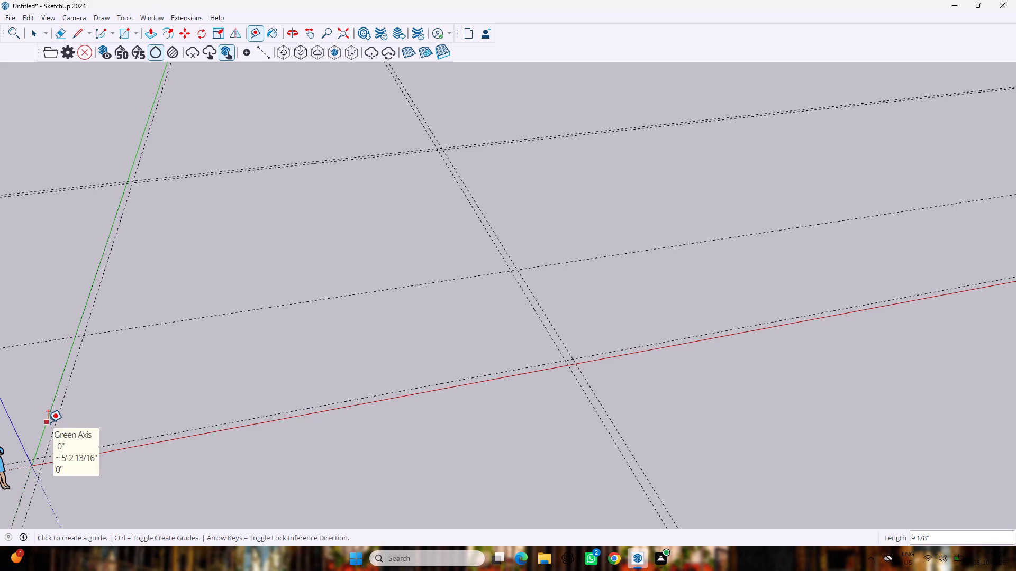
pyautogui.click(48, 422)
pyautogui.write("18'")
pyautogui.press('Return')
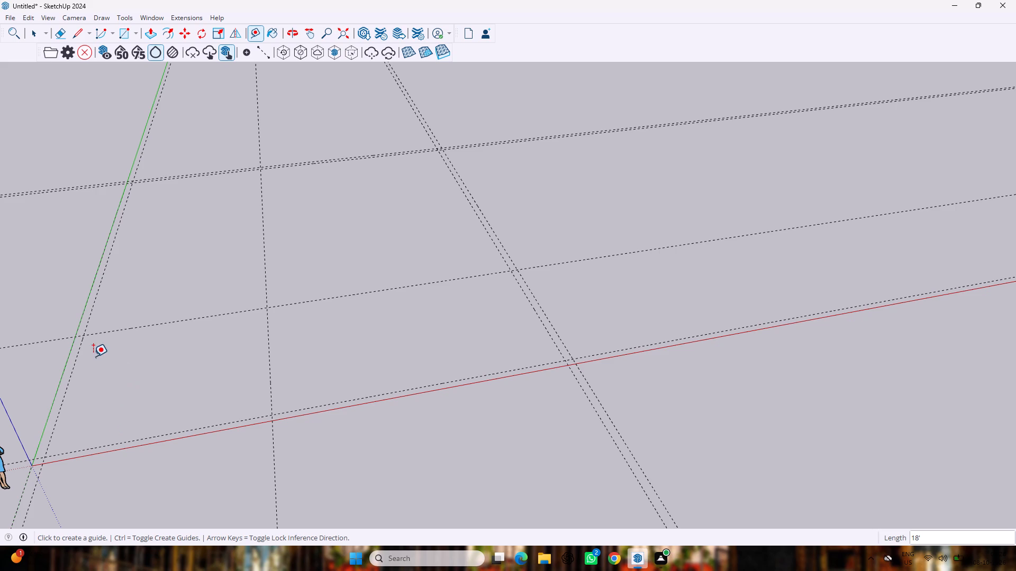
# Add a wall-thickness guide 9" beyond the 18'1" guide, on the side away from the red axis.
pyautogui.scroll(3, 117, 339)
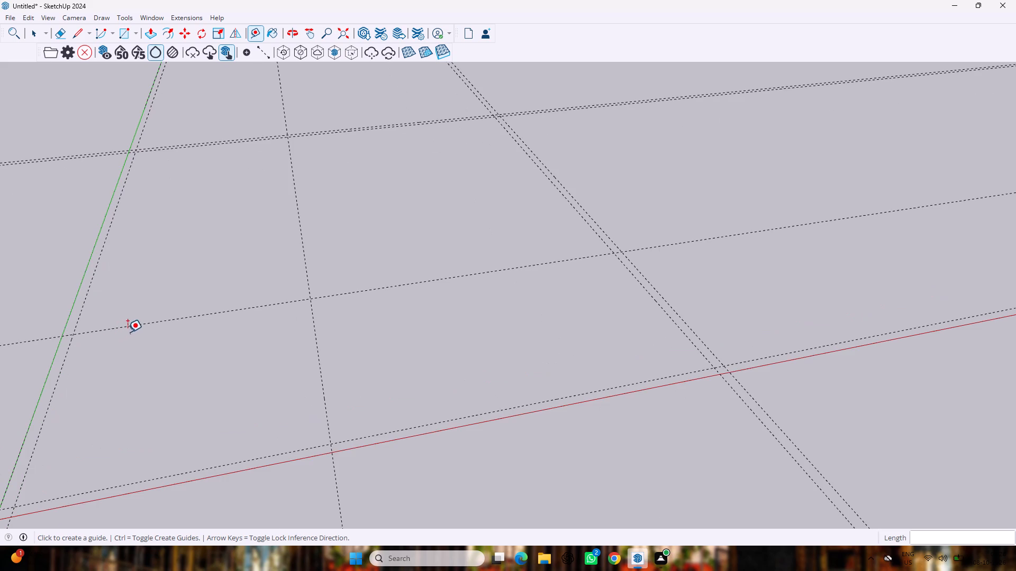
pyautogui.click(143, 323)
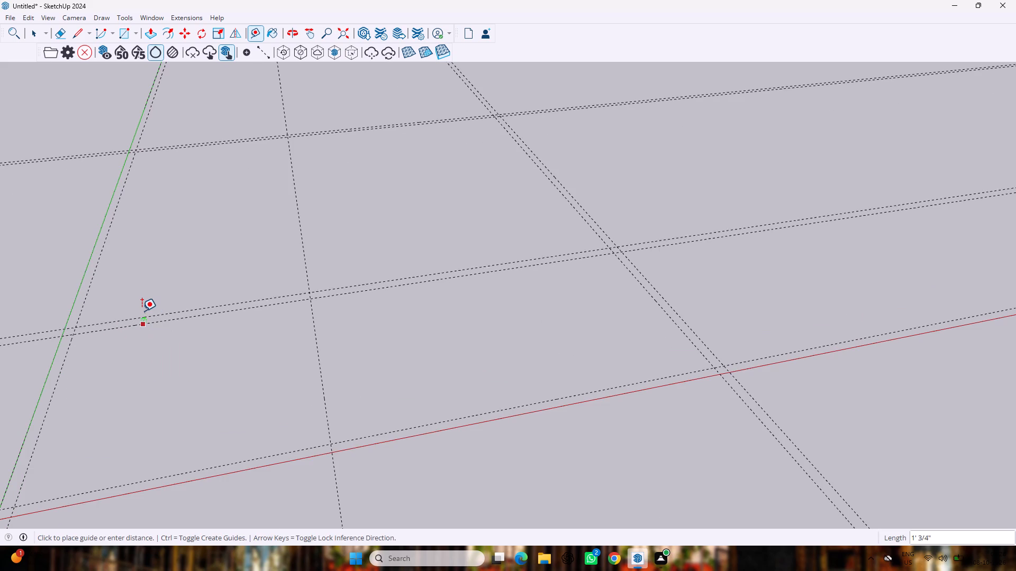
pyautogui.press('9')
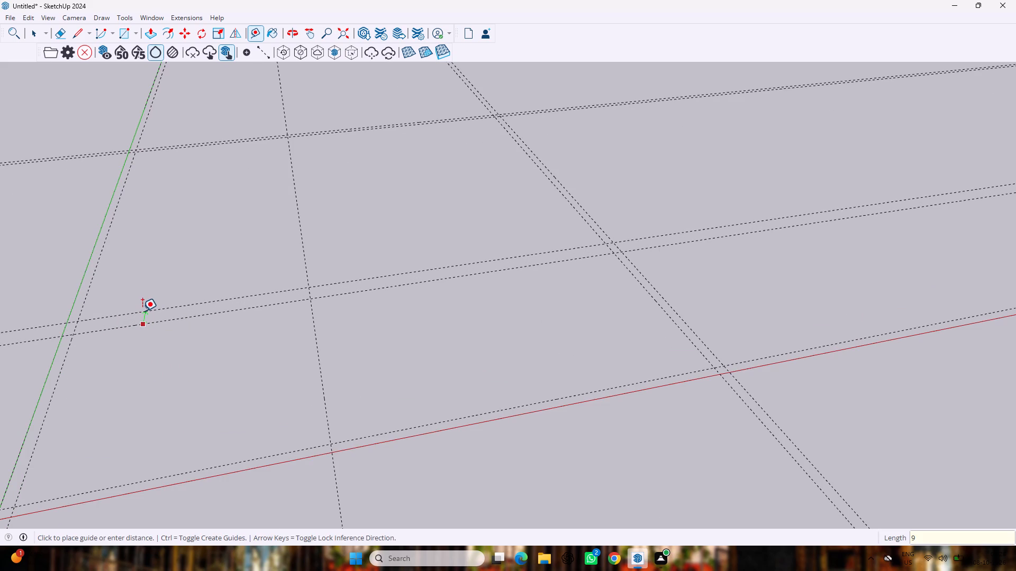
pyautogui.hotkey('shift', '"')
pyautogui.press('Return')
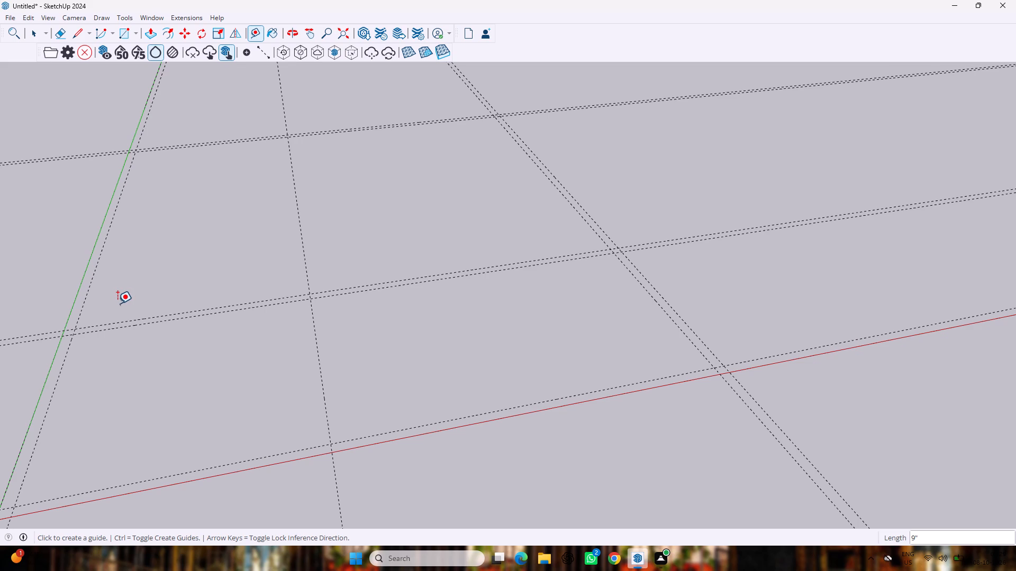
# Draw a 43'7" by 9" wall rectangle between the paired cross guides, spanning between the inner faces of the side walls.
pyautogui.scroll(4, 47, 333)
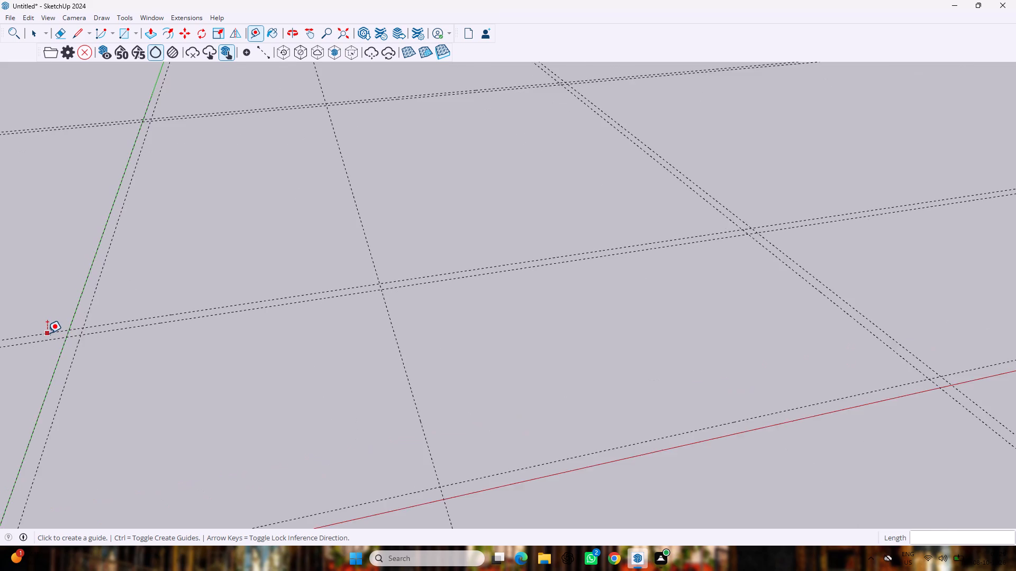
pyautogui.scroll(2, 47, 333)
pyautogui.scroll(-5, 47, 333)
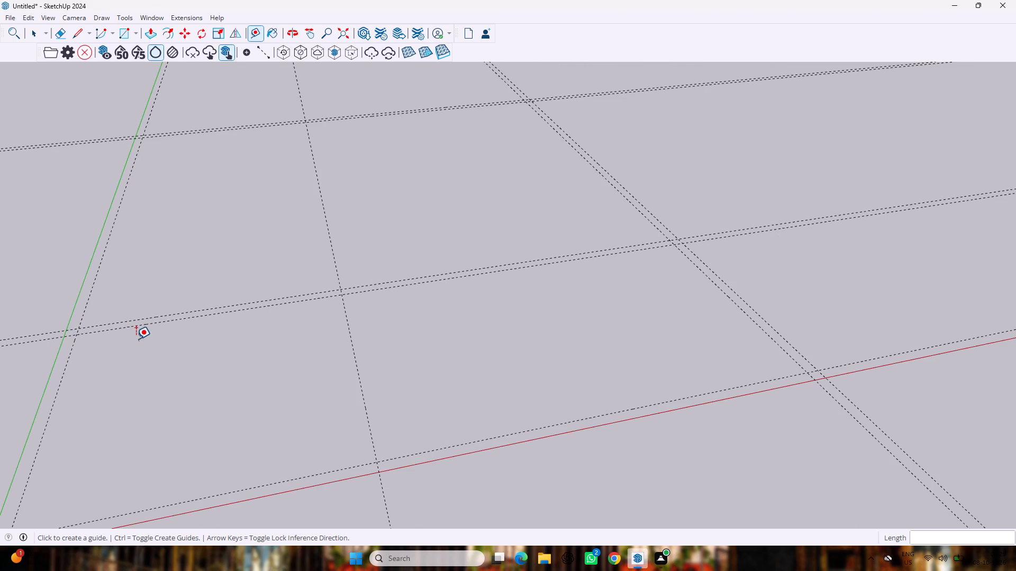
pyautogui.press('r')
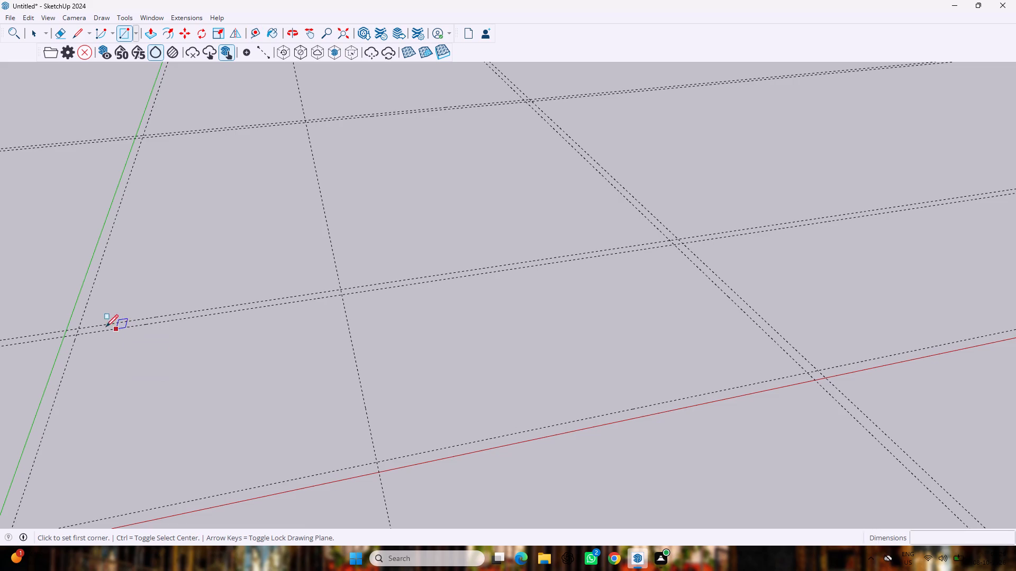
pyautogui.scroll(4, 98, 327)
pyautogui.click(68, 330)
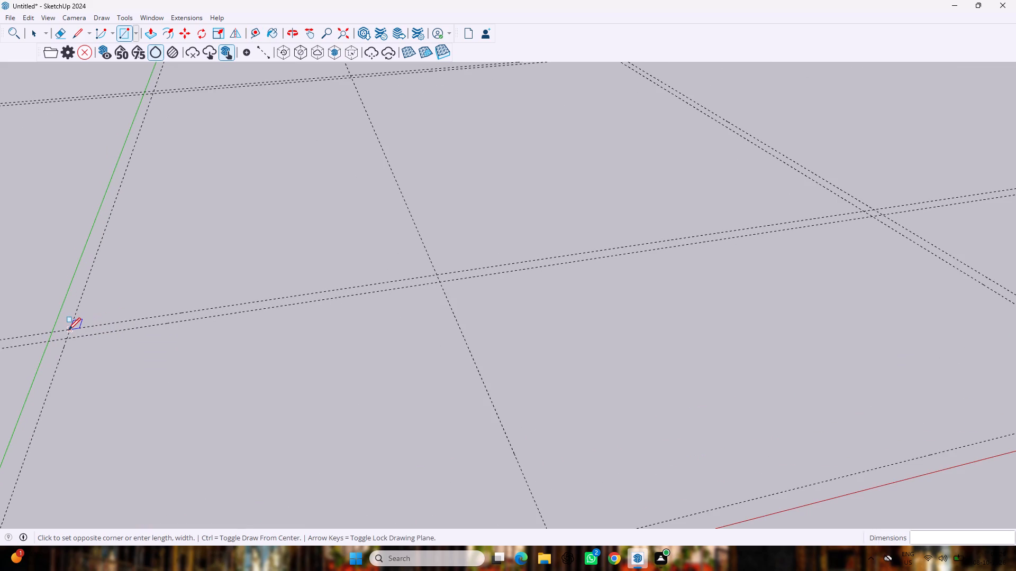
pyautogui.click(872, 219)
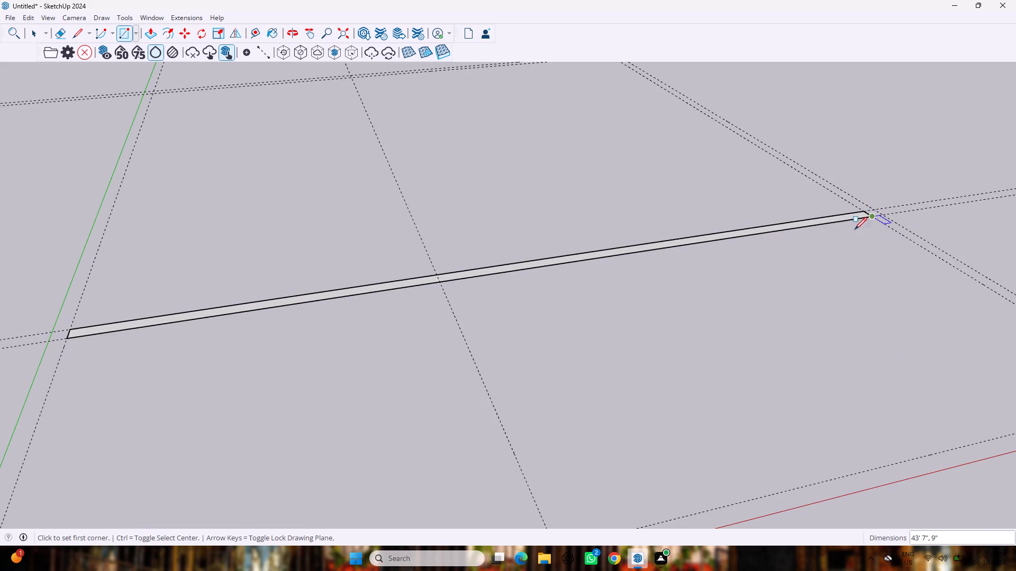
pyautogui.press('space')
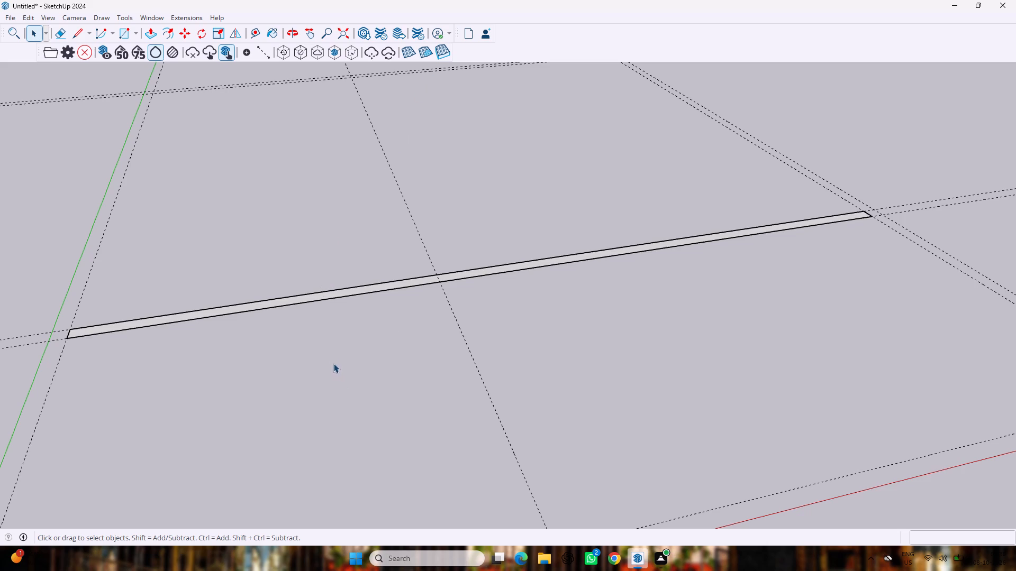
# Add a guide about 1'7" inward from the inner wall guide beside the green axis, and another 3' beyond it.
pyautogui.press('t')
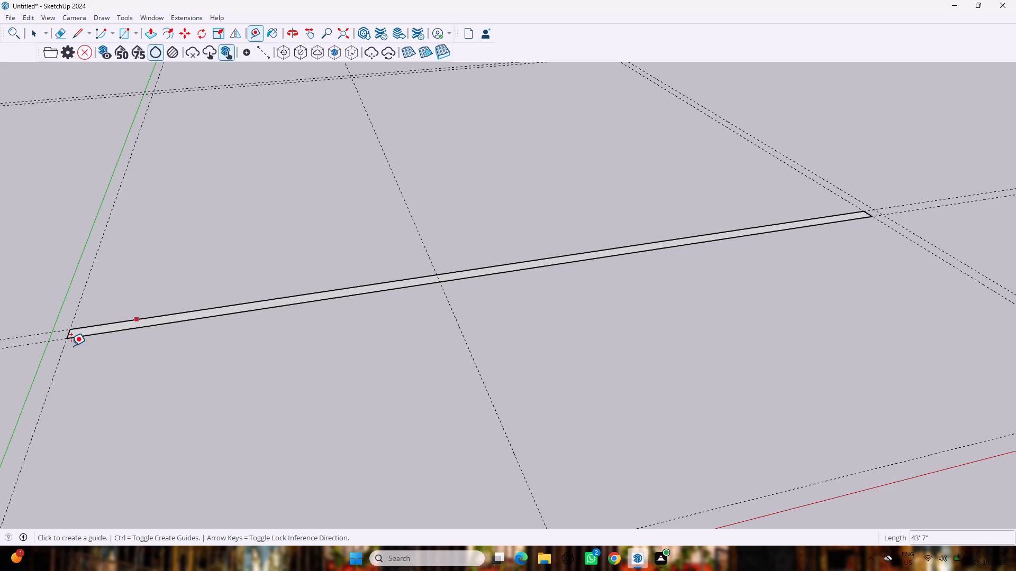
pyautogui.click(74, 317)
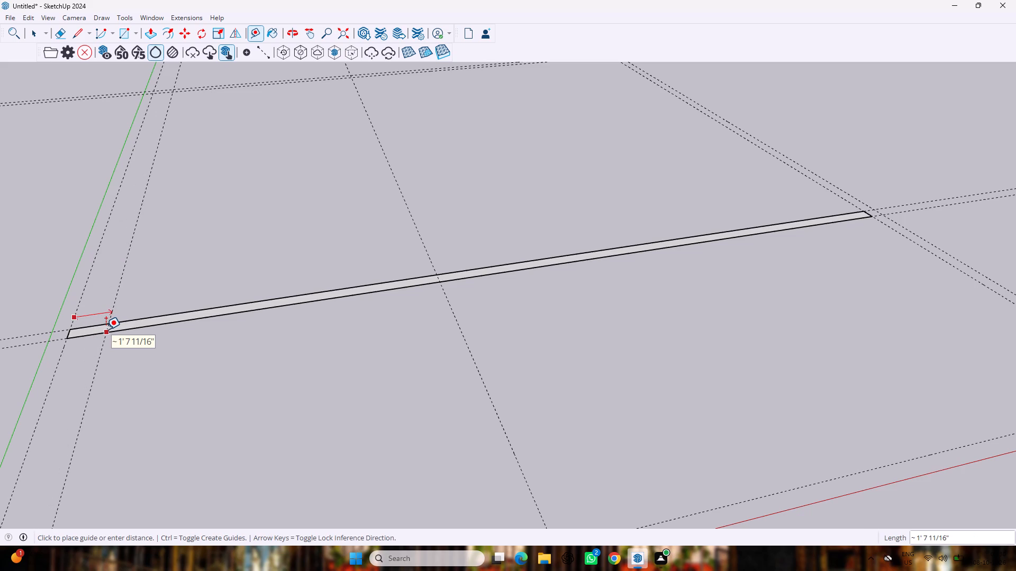
pyautogui.click(106, 329)
pyautogui.click(110, 312)
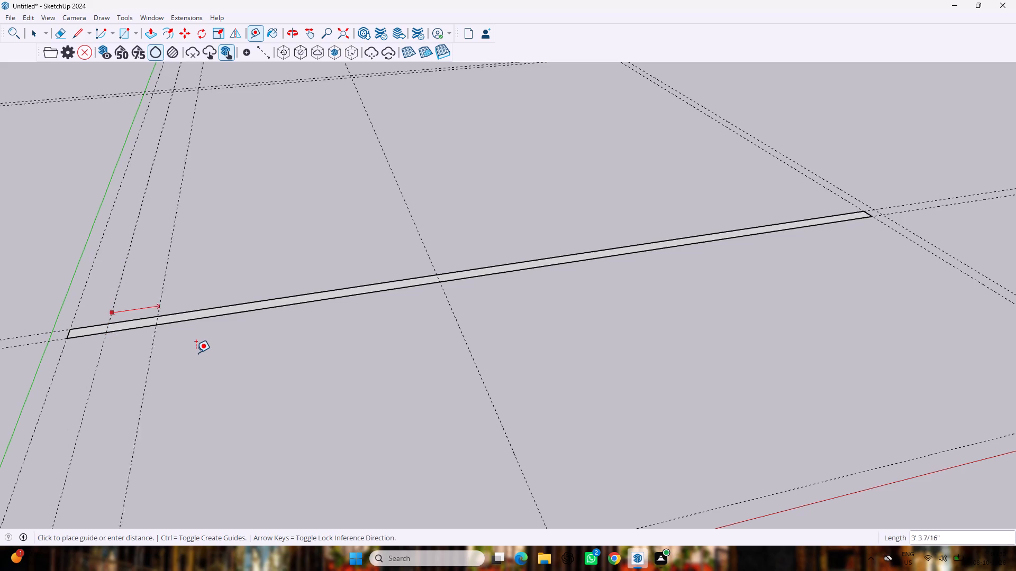
pyautogui.write("3'")
pyautogui.press('Return')
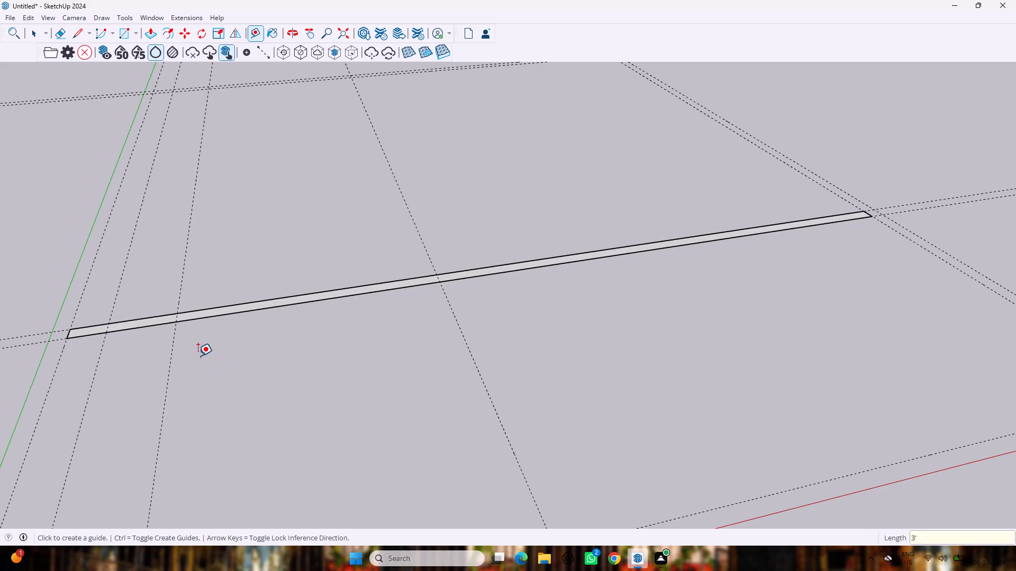
# Add two successive guides at 3' spacing from the 18' guide toward the green axis.
pyautogui.click(441, 290)
pyautogui.press('3')
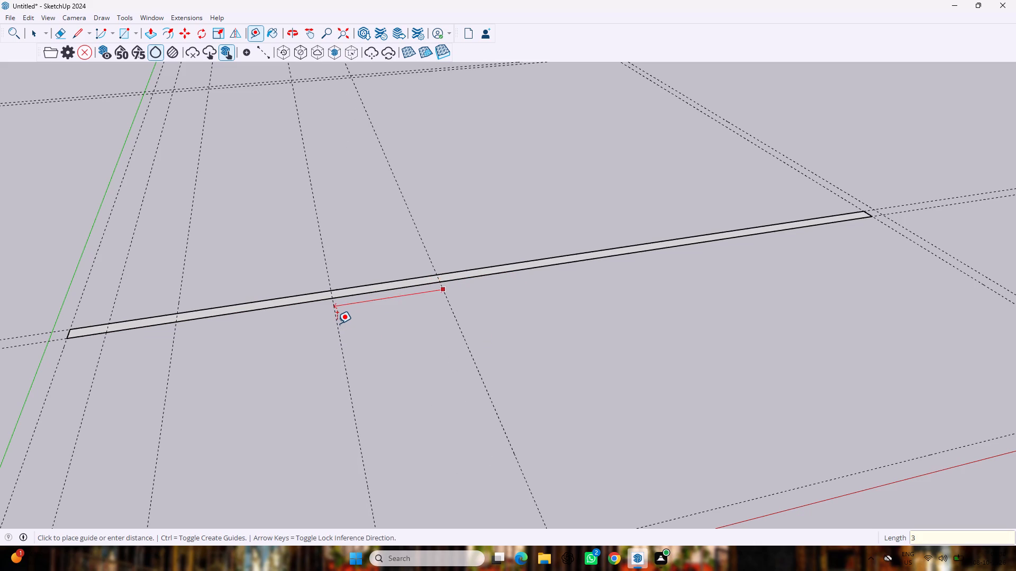
pyautogui.press("'")
pyautogui.press('Return')
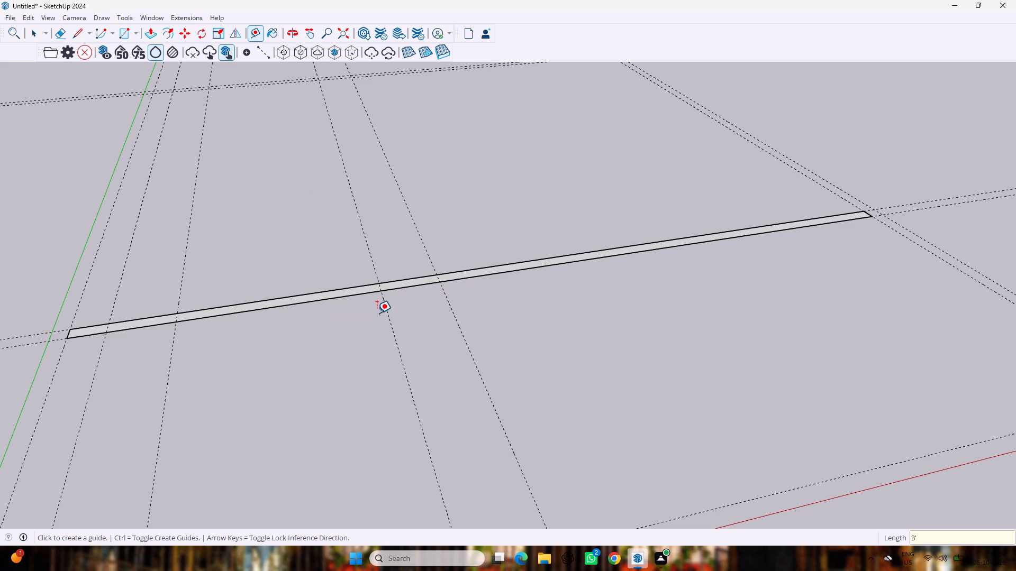
pyautogui.click(384, 309)
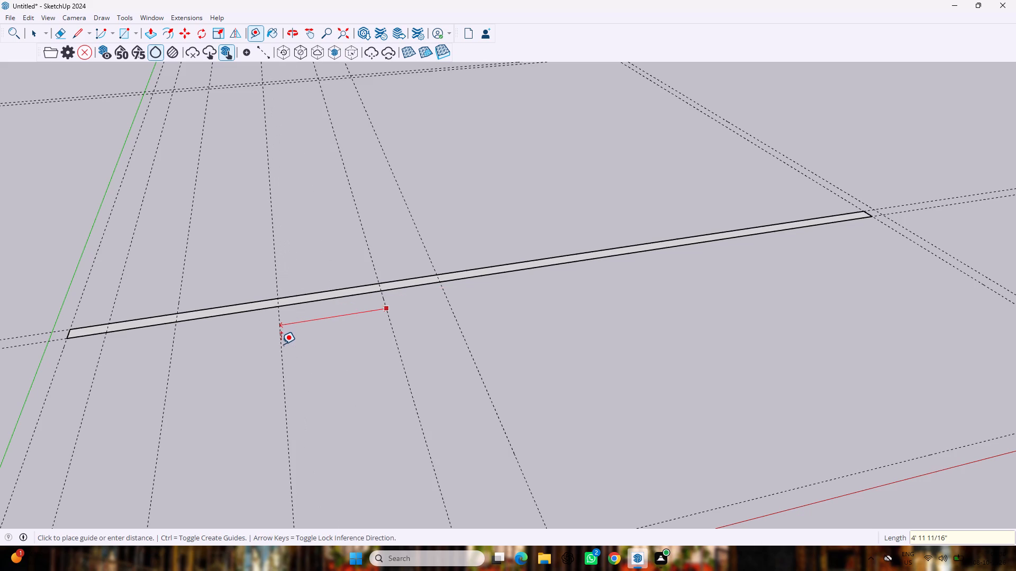
pyautogui.press("'")
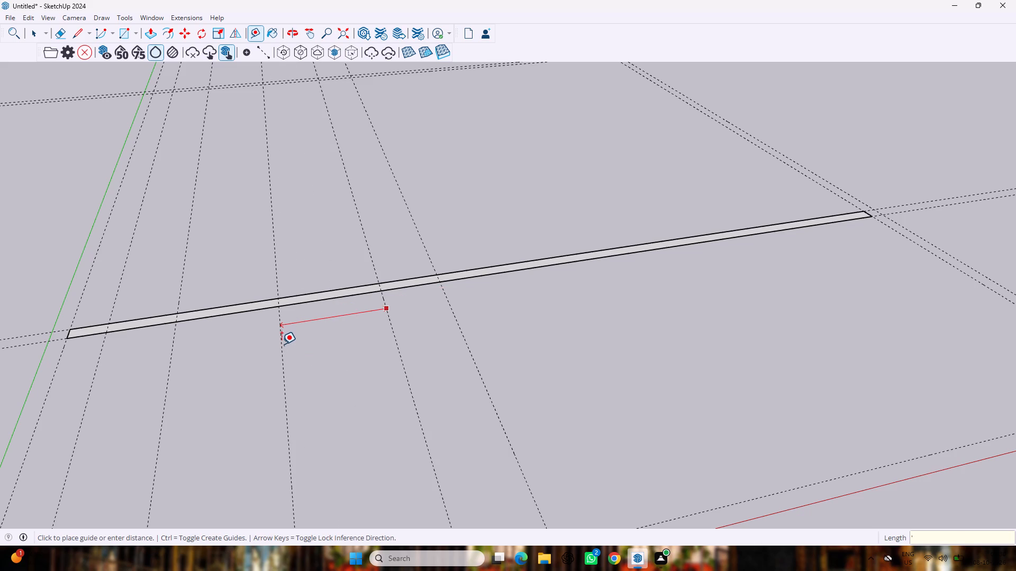
pyautogui.press('BackSpace')
pyautogui.write("3'")
pyautogui.press('Return')
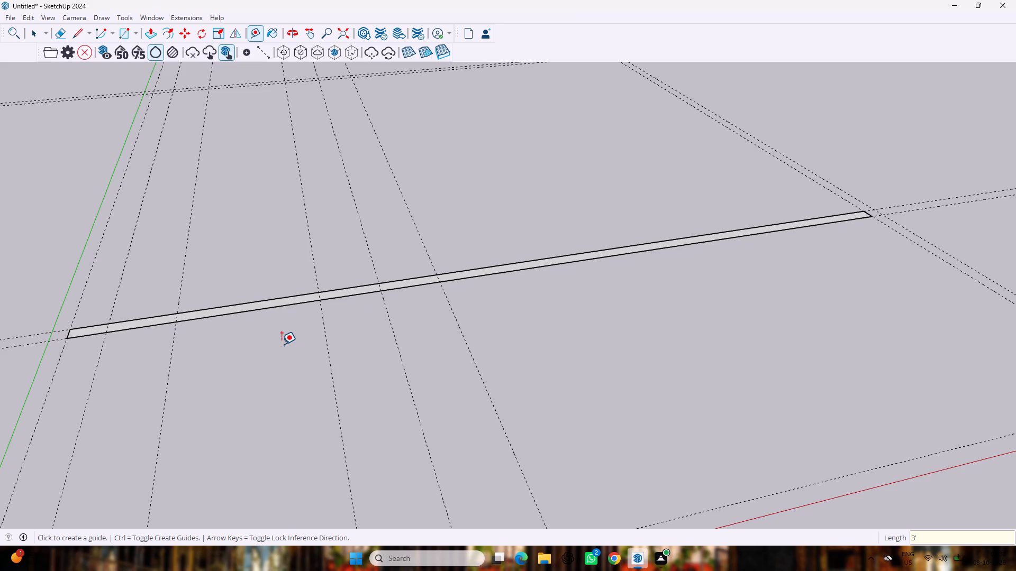
# Add a guide about 4'6" inward from the inner wall guide on the 45'1" side.
pyautogui.click(845, 201)
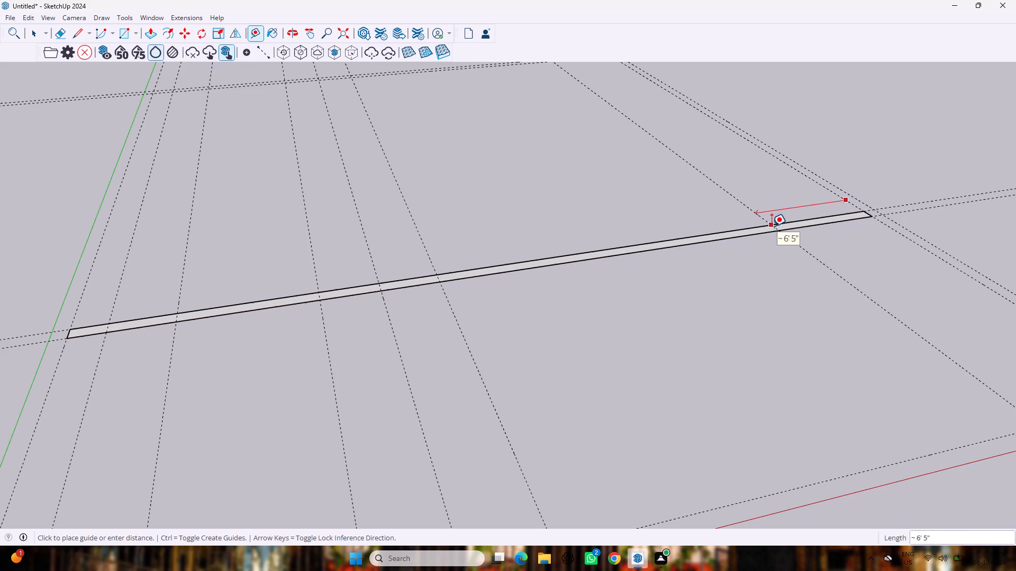
pyautogui.click(800, 216)
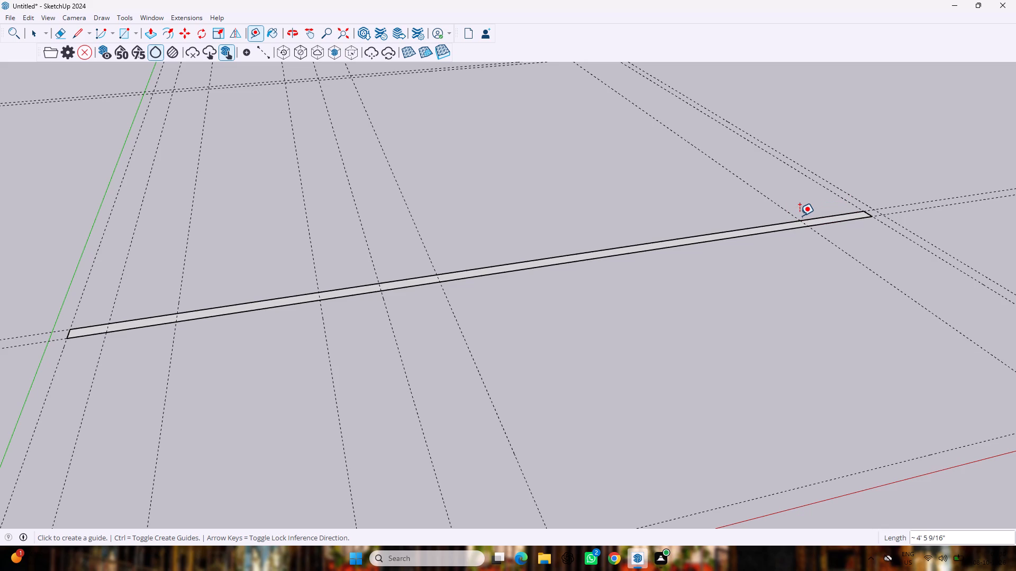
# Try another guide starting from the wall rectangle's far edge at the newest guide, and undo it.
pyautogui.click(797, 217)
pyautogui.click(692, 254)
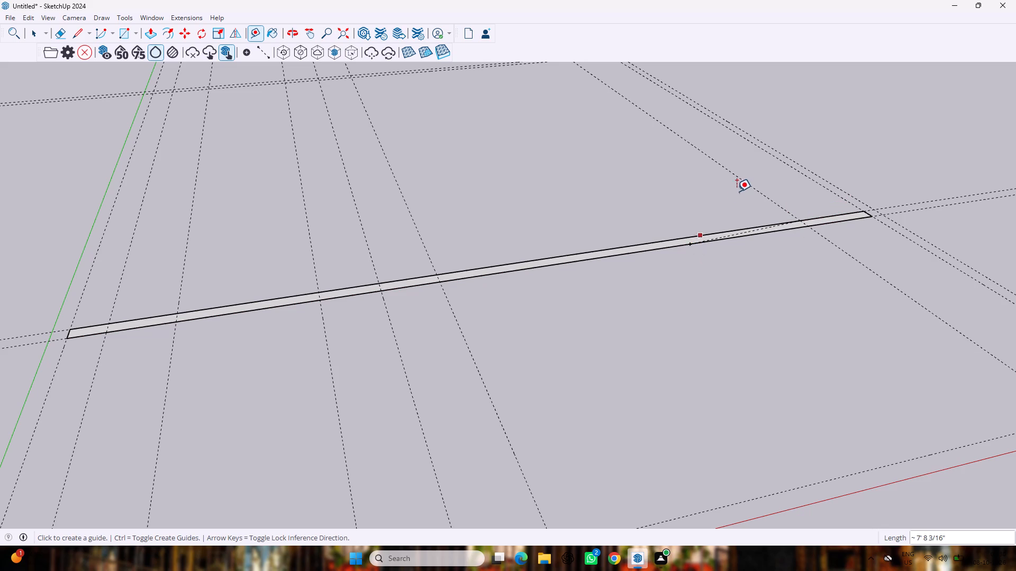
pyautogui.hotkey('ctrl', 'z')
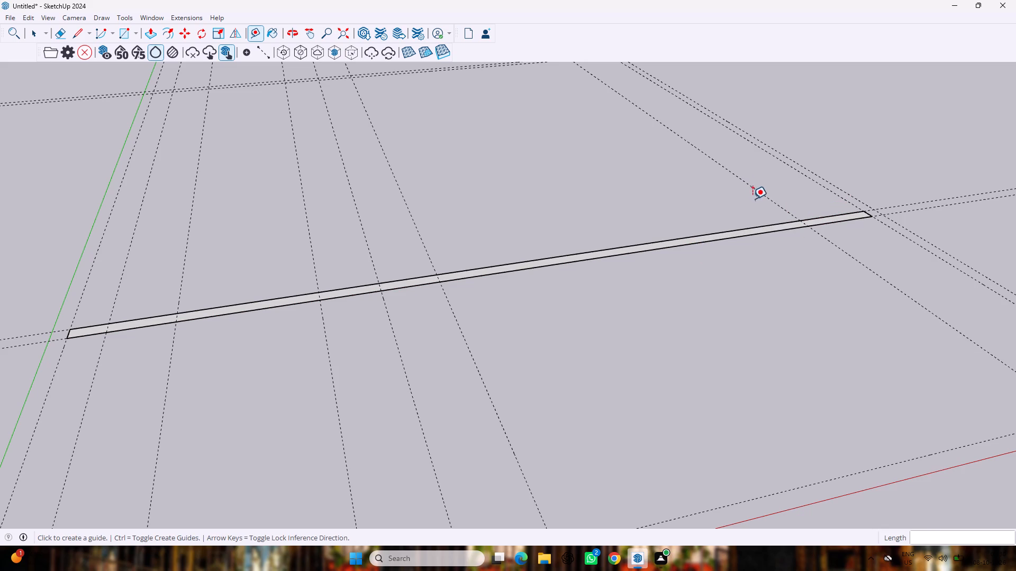
# Add a guide 2' from the newest guide near the wall strip's far end, toward the green axis.
pyautogui.click(761, 192)
pyautogui.write("2'")
pyautogui.press('Return')
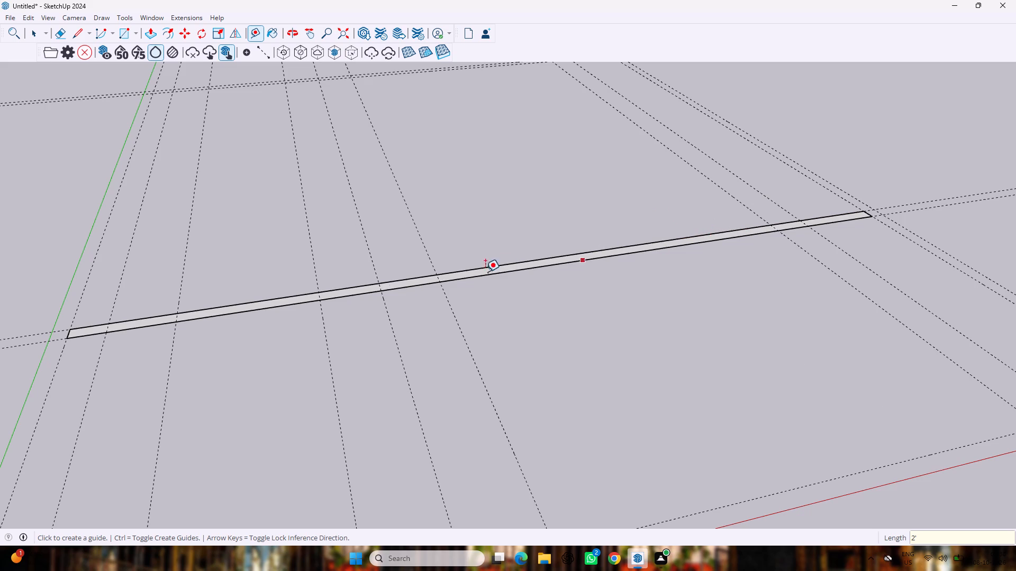
# Add a freehand guide beyond the 18' guide, away from the green axis, and another guide 3'6" past it.
pyautogui.click(446, 296)
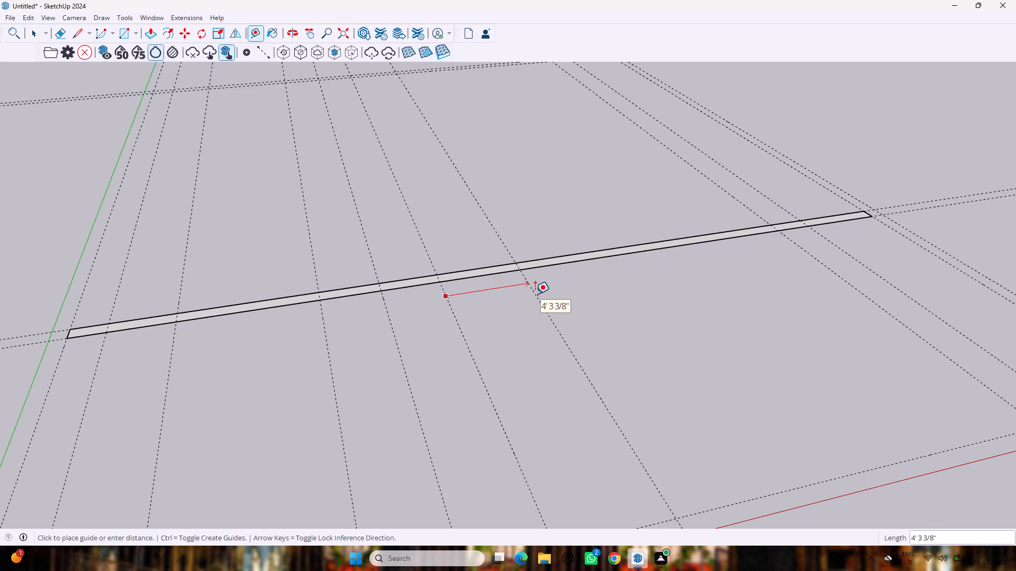
pyautogui.click(548, 289)
pyautogui.click(549, 289)
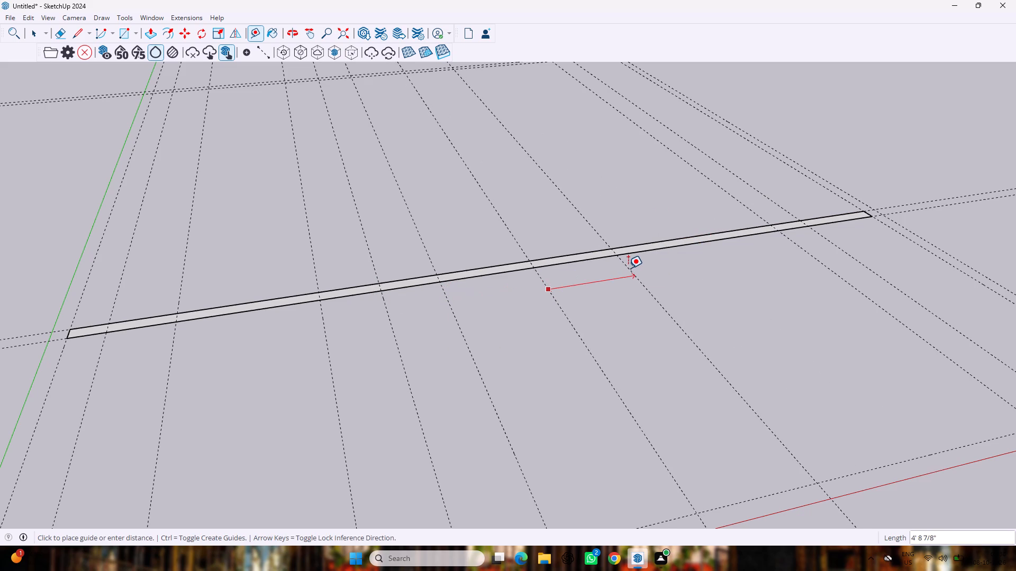
pyautogui.write("3'")
pyautogui.press('6')
pyautogui.hotkey('shift', '"')
pyautogui.press('Return')
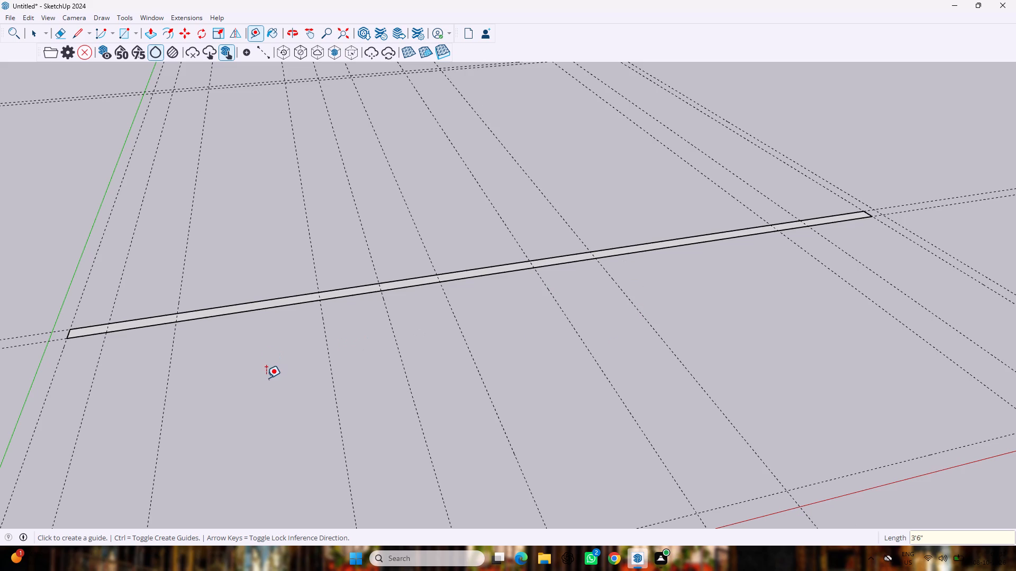
# Draw 9" lines across the wall strip at the four opening guides between the green axis and the 18' guide.
pyautogui.press('l')
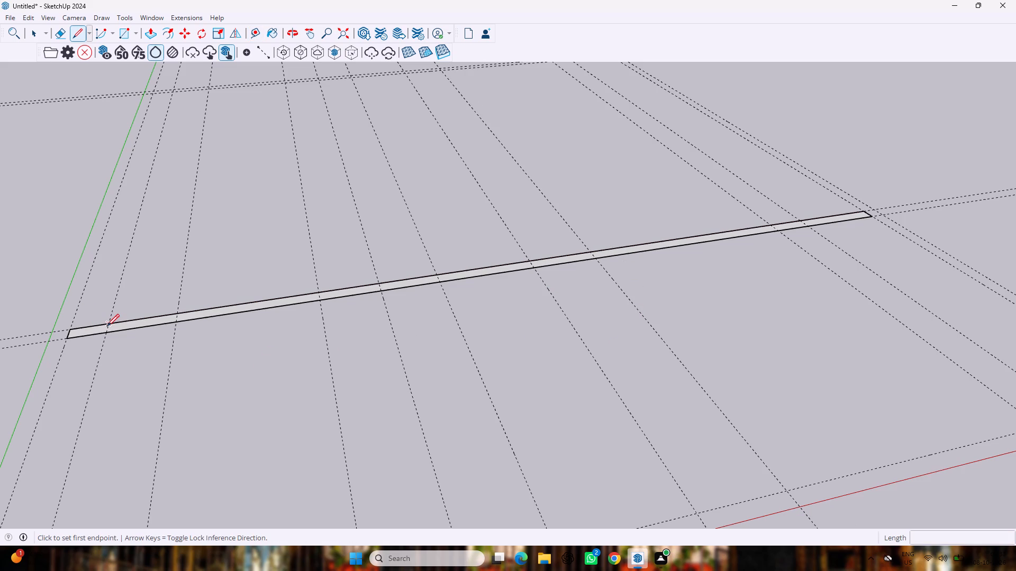
pyautogui.click(107, 326)
pyautogui.click(107, 333)
pyautogui.click(176, 314)
pyautogui.click(175, 323)
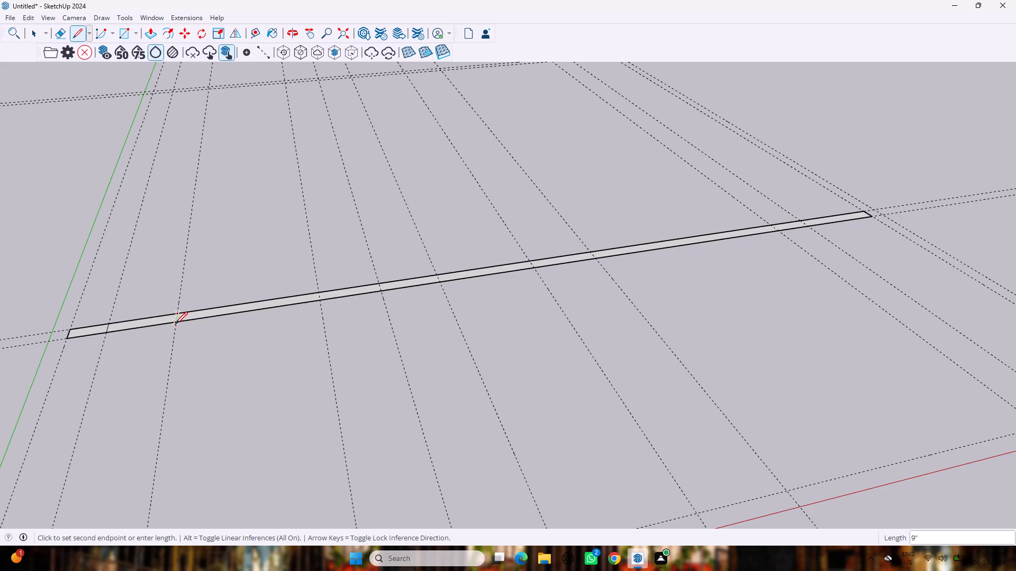
pyautogui.click(319, 294)
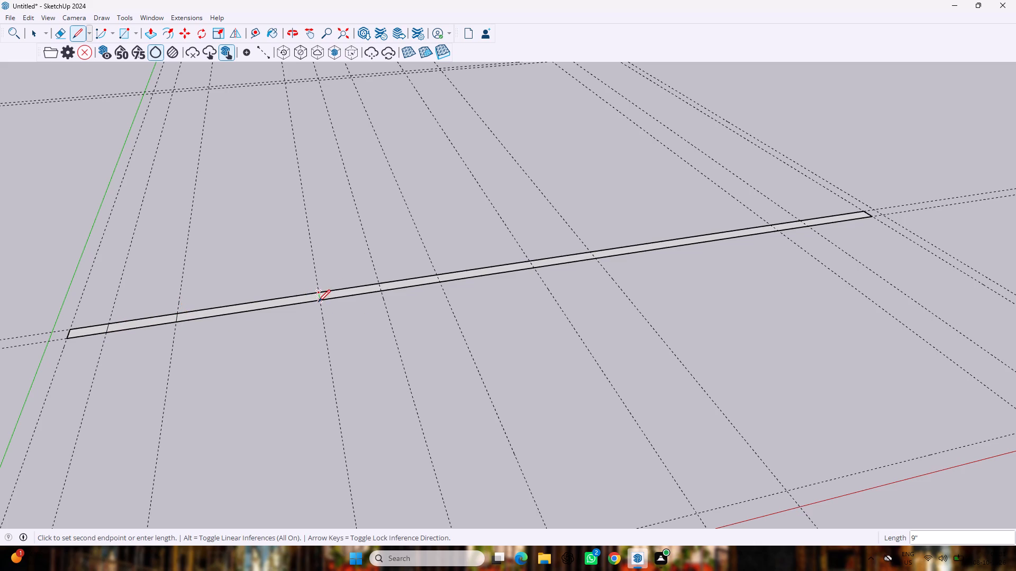
pyautogui.click(318, 303)
pyautogui.click(376, 285)
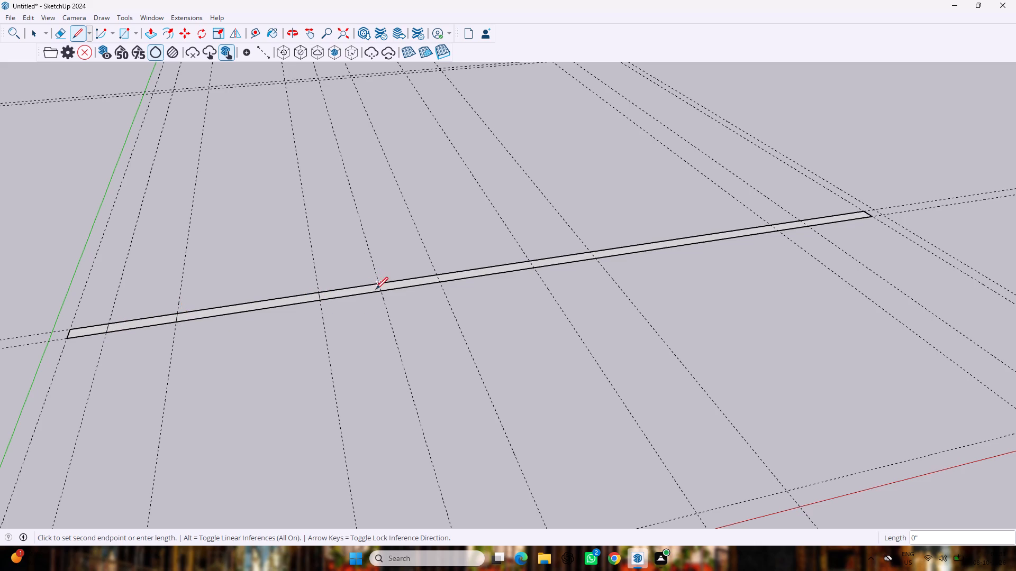
pyautogui.click(380, 296)
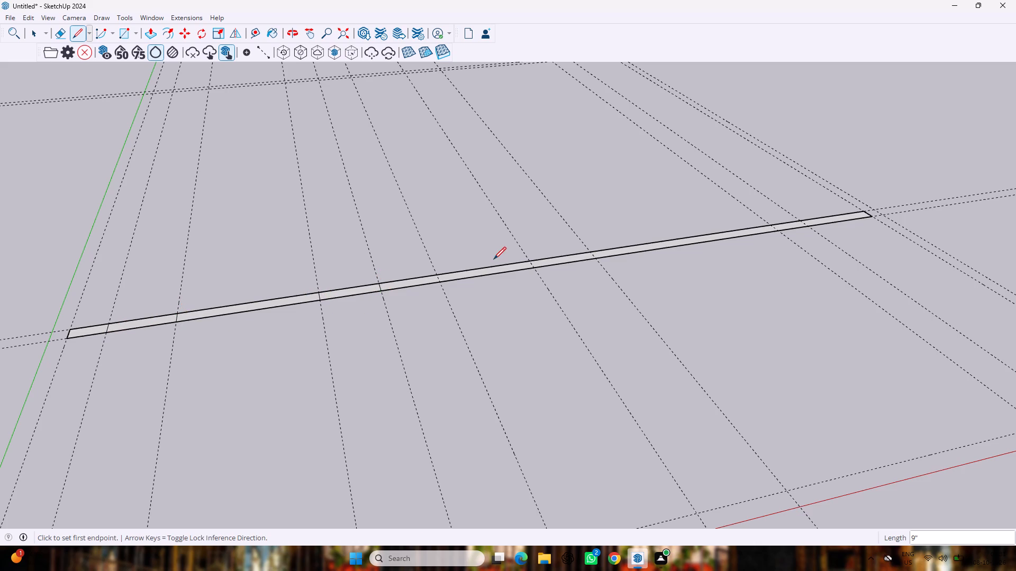
# Draw 9" lines across the wall strip at the four opening guides beyond the 18' guide.
pyautogui.click(529, 263)
pyautogui.click(533, 272)
pyautogui.scroll(10, 540, 262)
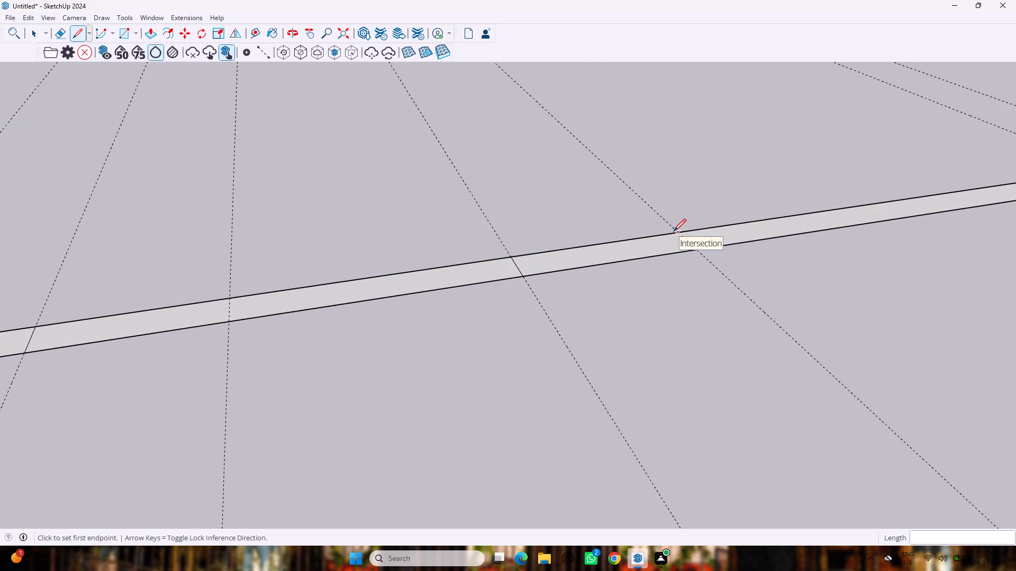
pyautogui.click(676, 233)
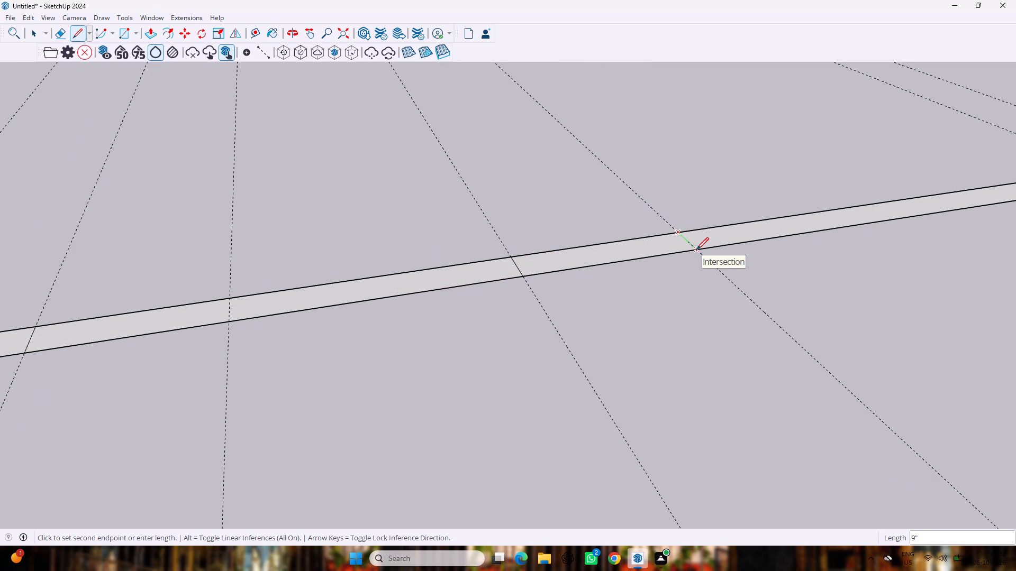
pyautogui.click(696, 250)
pyautogui.scroll(-12, 696, 246)
pyautogui.scroll(4, 902, 208)
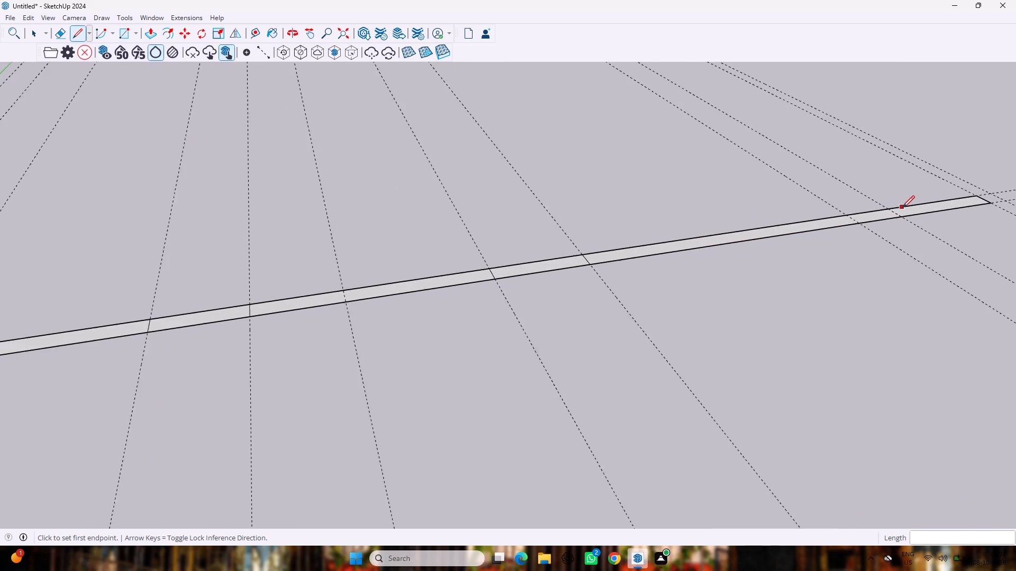
pyautogui.scroll(3, 902, 208)
pyautogui.click(882, 210)
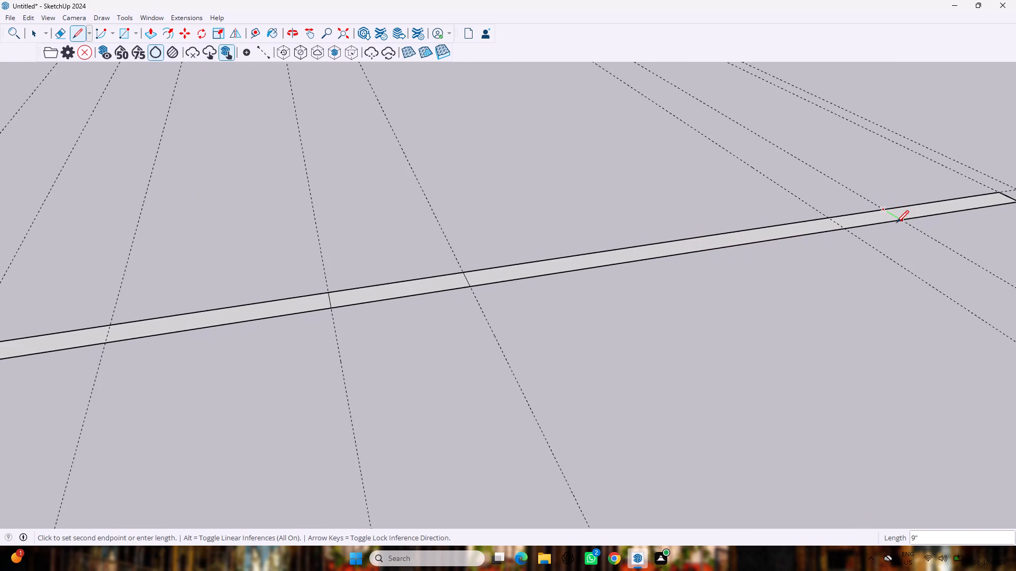
pyautogui.click(897, 222)
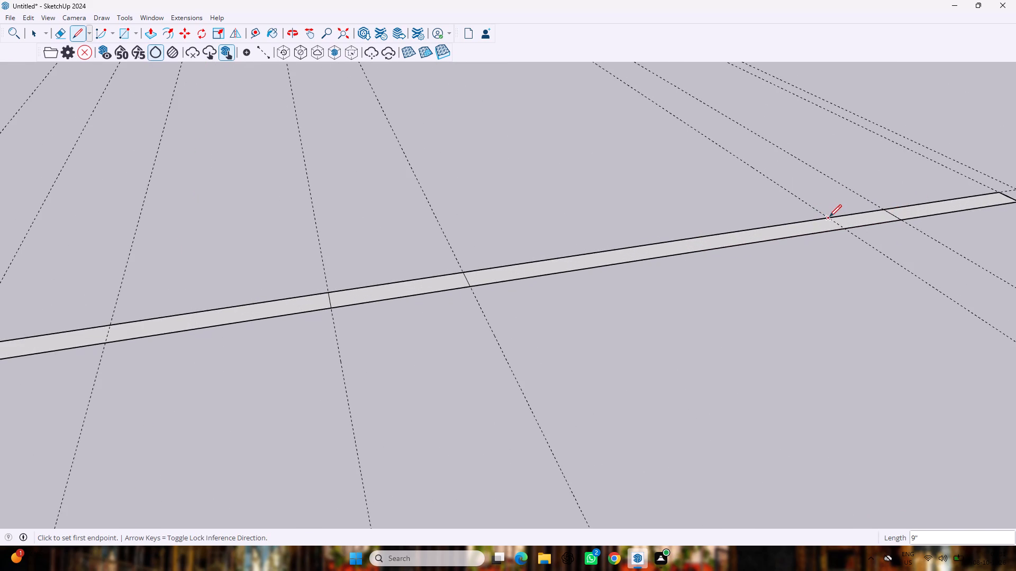
pyautogui.click(829, 218)
pyautogui.click(848, 232)
# Erase the opening guides crossing the wall strip, keeping the outer wall guides.
pyautogui.scroll(-5, 846, 228)
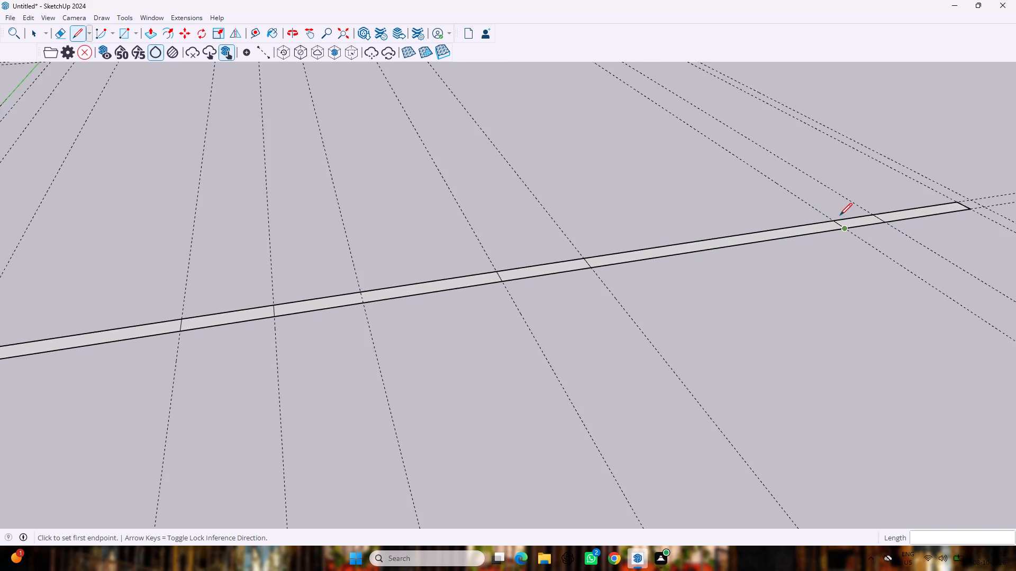
pyautogui.scroll(-7, 840, 215)
pyautogui.press('e')
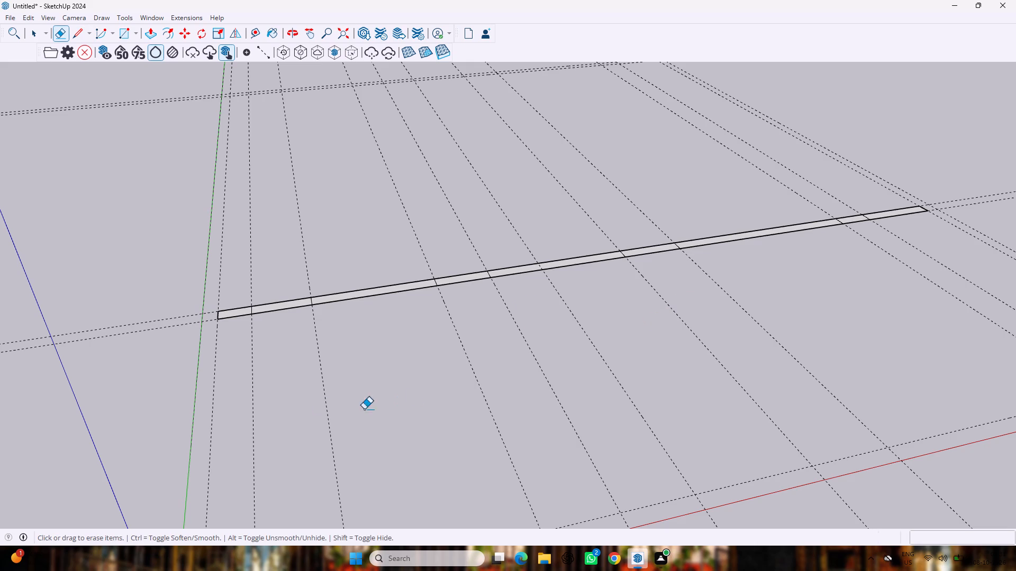
pyautogui.moveTo(225, 402); pyautogui.dragTo(707, 323)
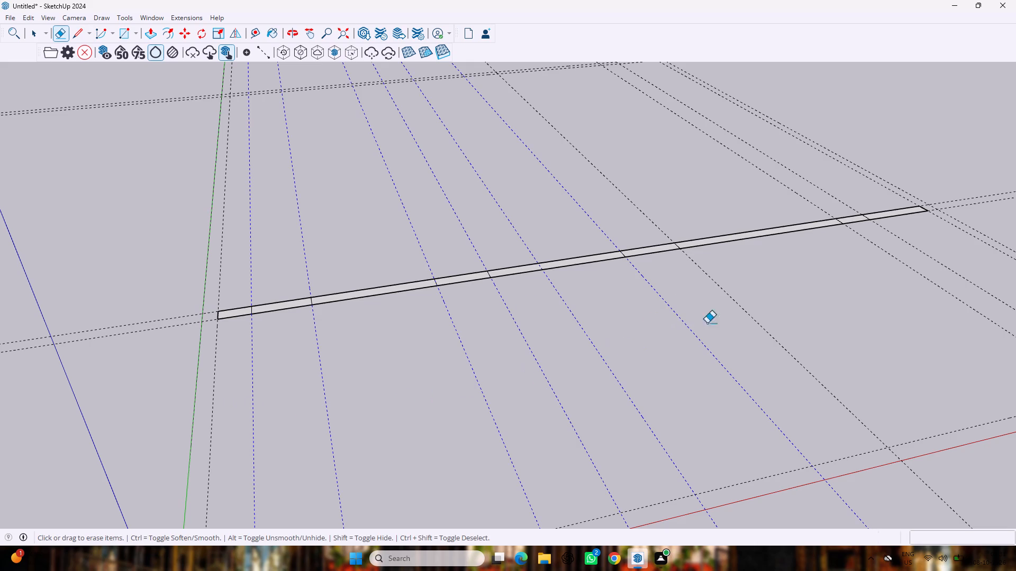
pyautogui.moveTo(707, 323); pyautogui.dragTo(907, 228)
pyautogui.scroll(-4, 811, 253)
pyautogui.scroll(3, 664, 331)
pyautogui.scroll(-3, 664, 331)
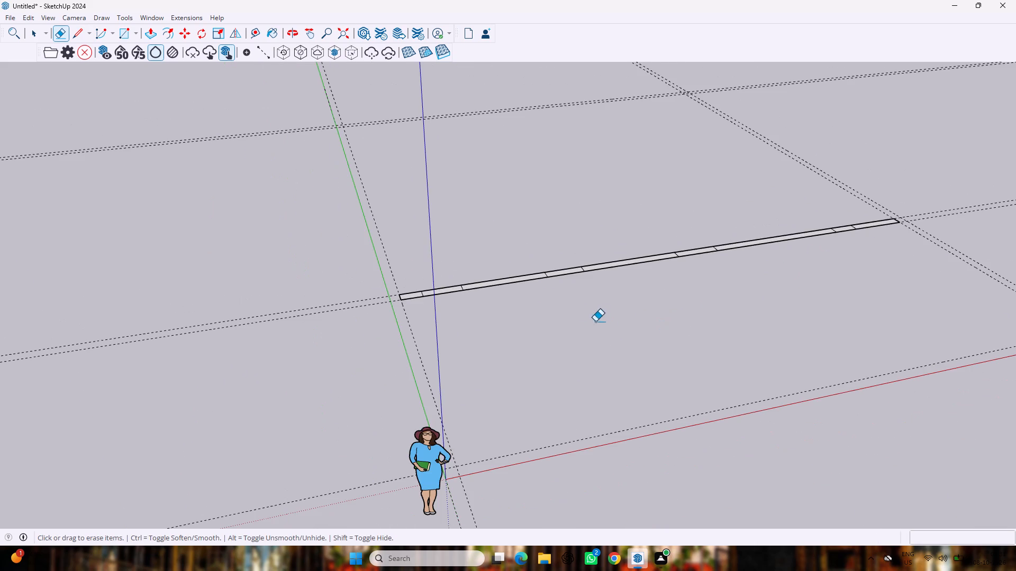
pyautogui.press('space')
# Push/Pull the short wall segment at the strip's green-axis end up to a height of 10'.
pyautogui.scroll(7, 551, 318)
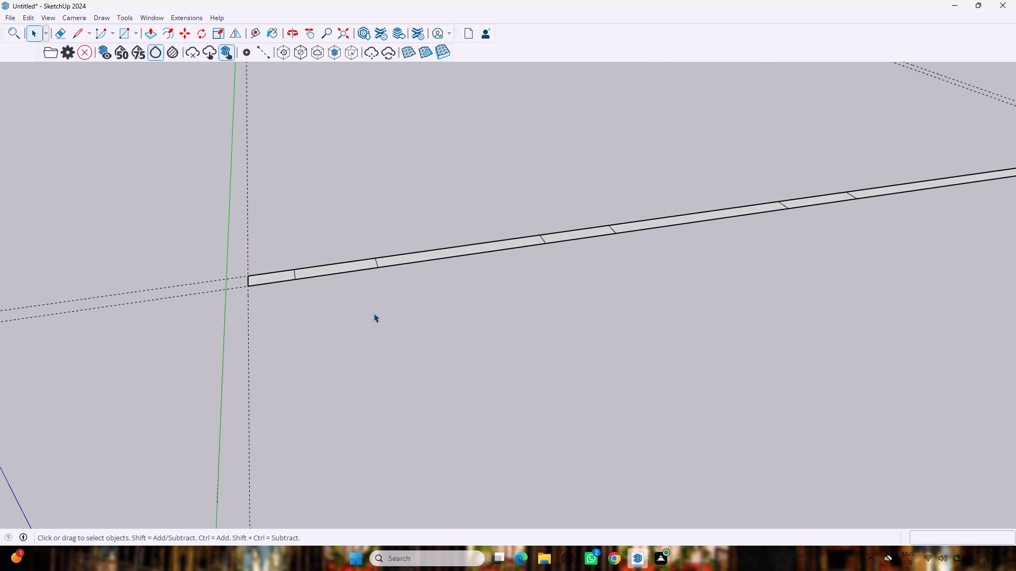
pyautogui.press('p')
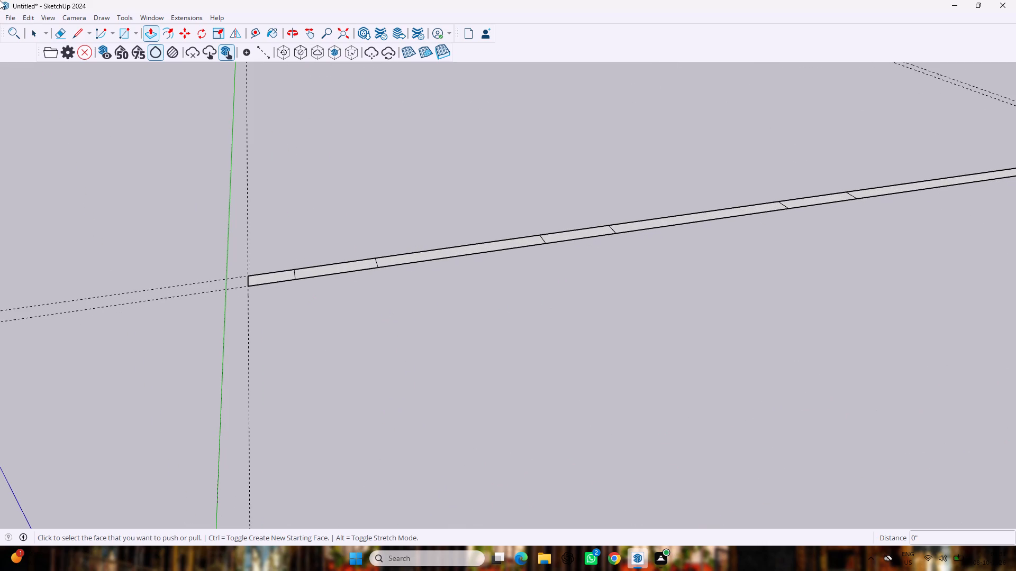
pyautogui.scroll(-3, 0, 19)
pyautogui.scroll(3, 268, 267)
pyautogui.moveTo(271, 280); pyautogui.dragTo(281, 208)
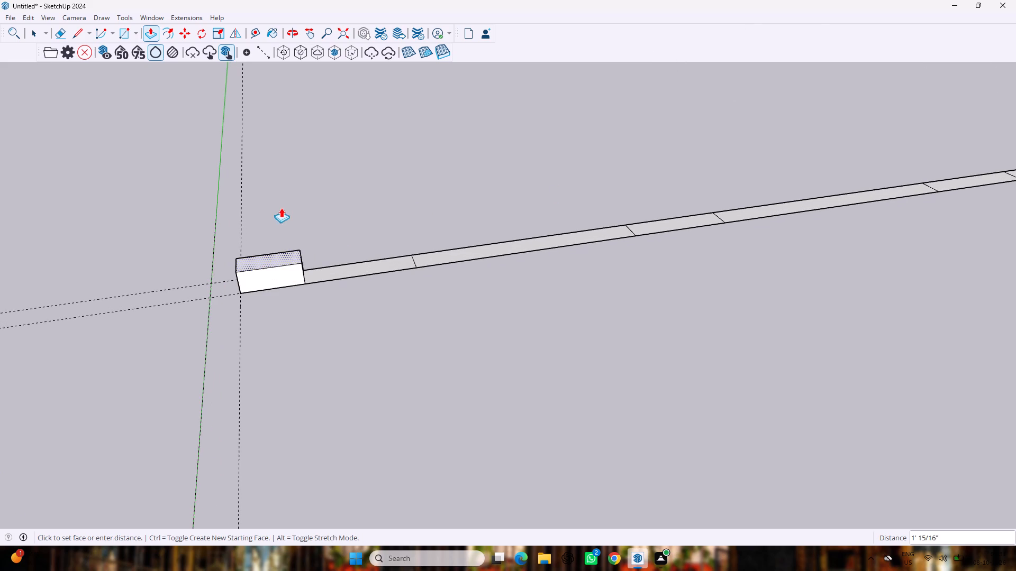
pyautogui.moveTo(281, 208); pyautogui.dragTo(281, 195)
pyautogui.write("10'")
pyautogui.press('Return')
# Push/Pull the wall segment beyond the first opening up by the same 10'.
pyautogui.scroll(-14, 290, 194)
pyautogui.scroll(3, 409, 202)
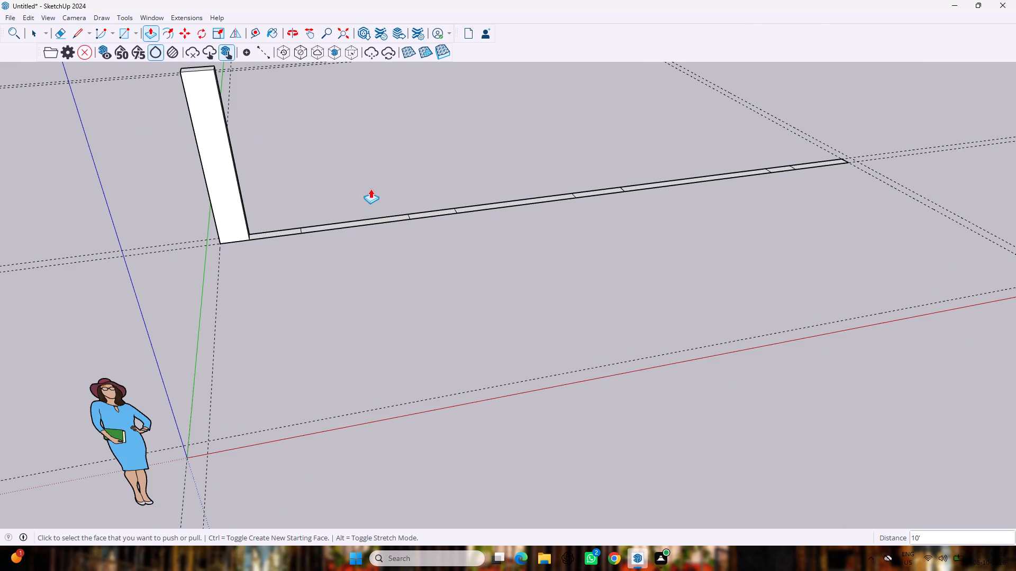
pyautogui.scroll(4, 353, 215)
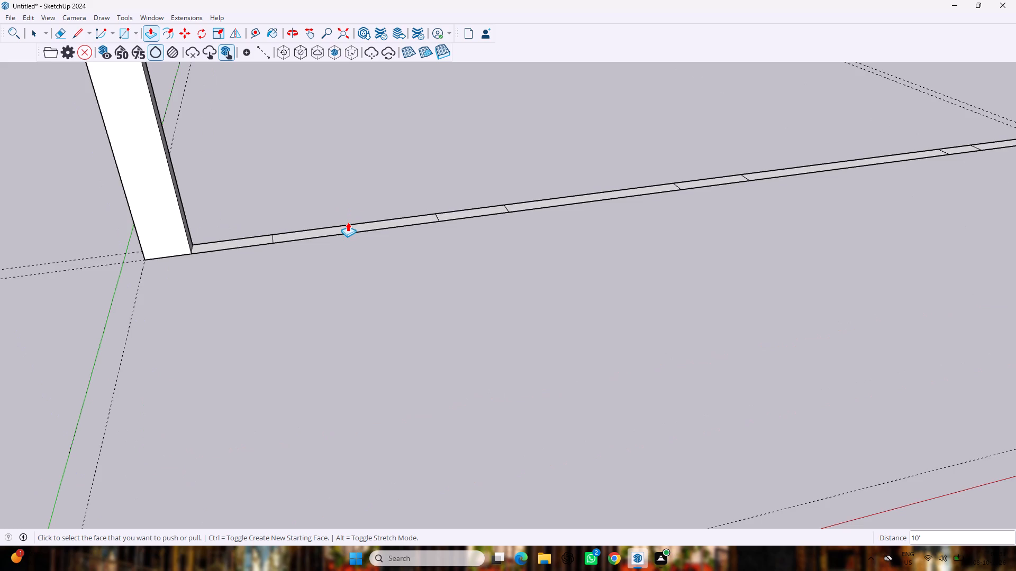
pyautogui.scroll(4, 346, 220)
pyautogui.doubleClick(340, 228)
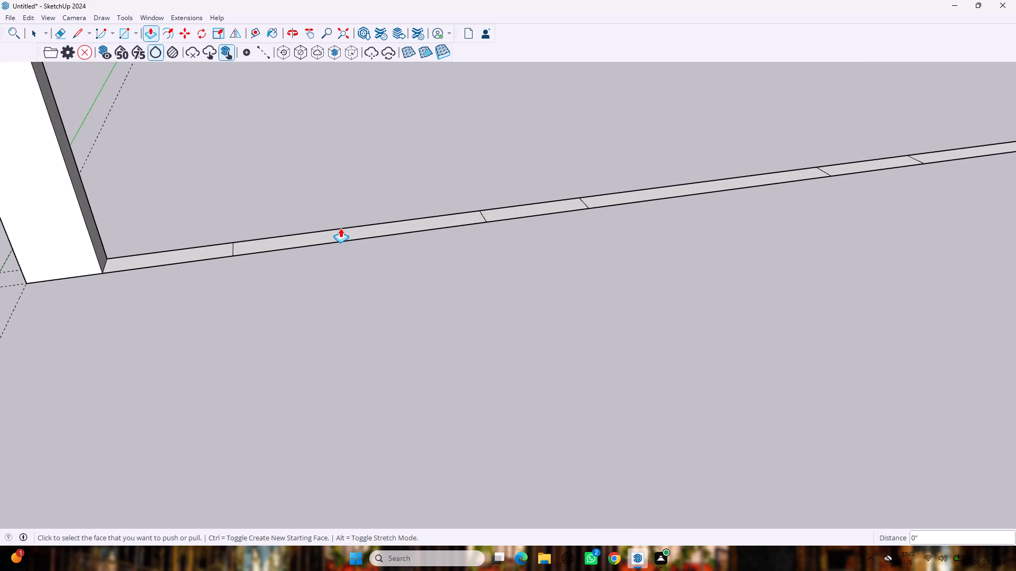
pyautogui.scroll(3, 344, 223)
pyautogui.doubleClick(344, 233)
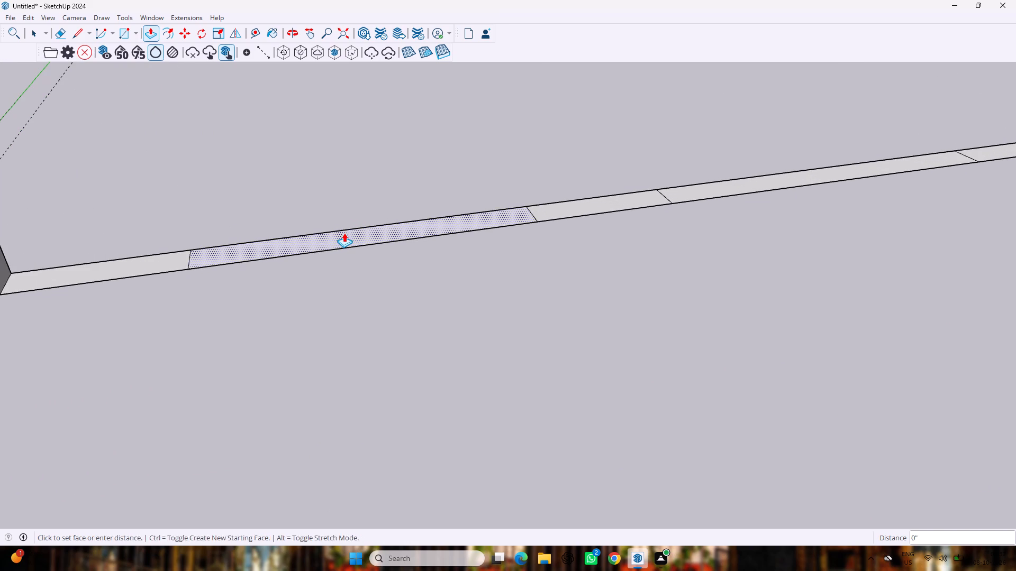
# Raise the next two wall segments by the same 10', leaving the opening faces between them flat.
pyautogui.scroll(-16, 343, 236)
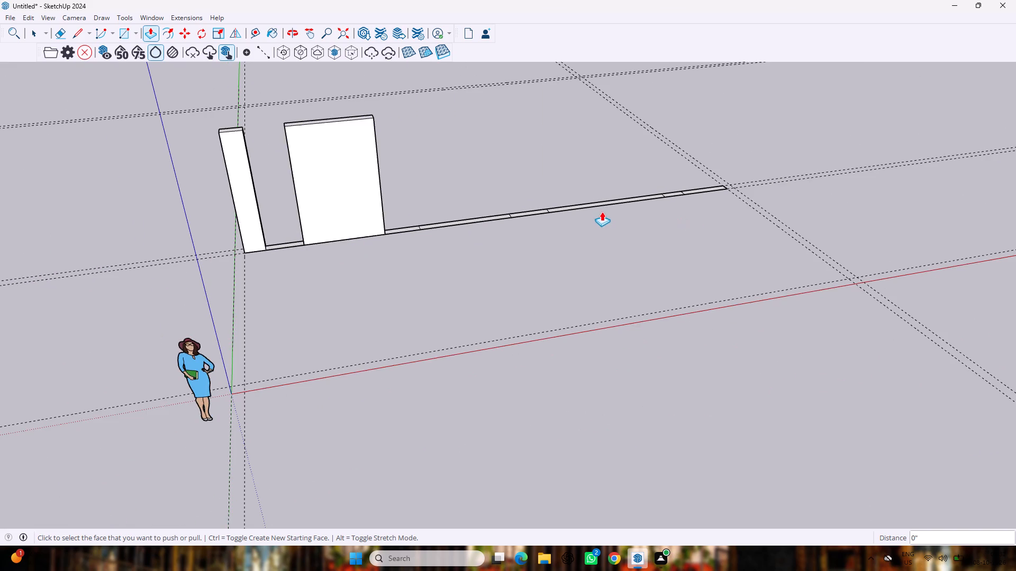
pyautogui.scroll(3, 600, 210)
pyautogui.scroll(6, 409, 218)
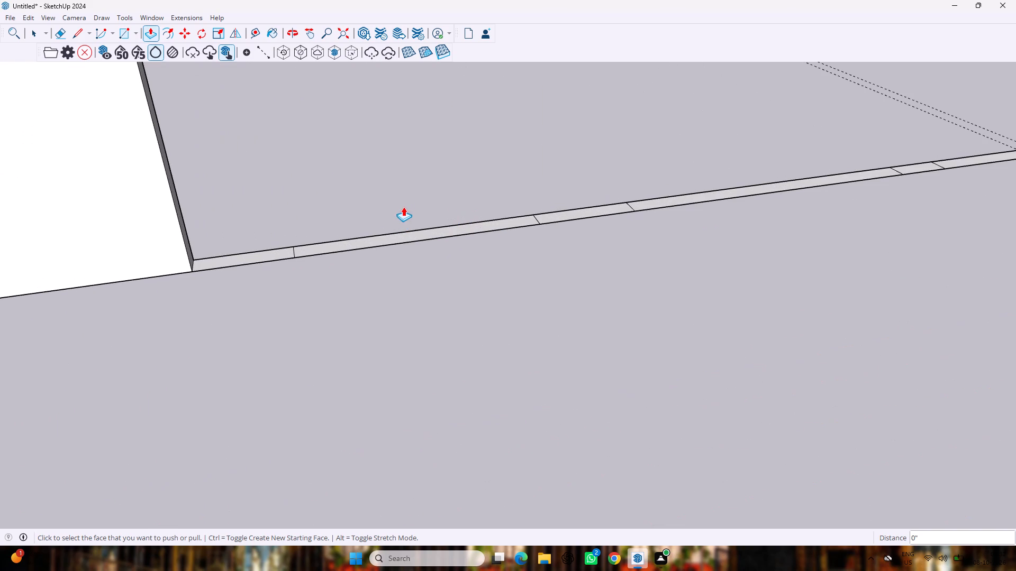
pyautogui.scroll(7, 378, 231)
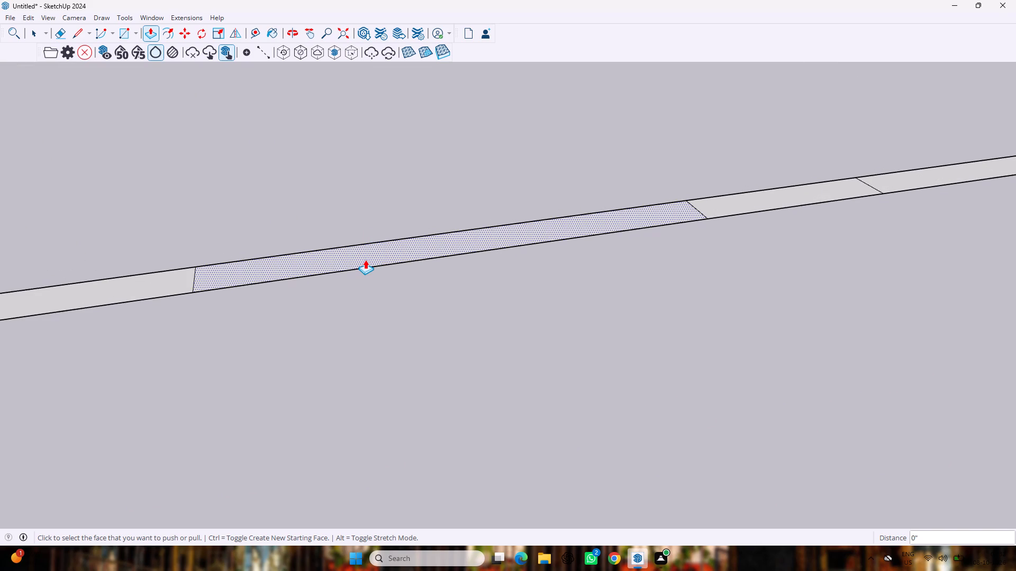
pyautogui.doubleClick(365, 254)
pyautogui.scroll(-6, 365, 254)
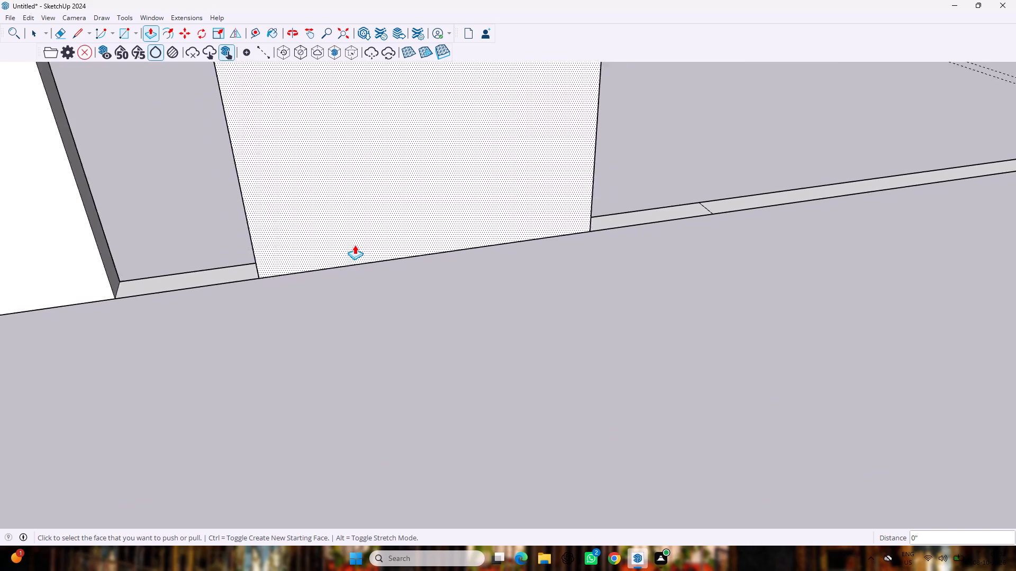
pyautogui.scroll(-6, 355, 245)
pyautogui.scroll(3, 645, 214)
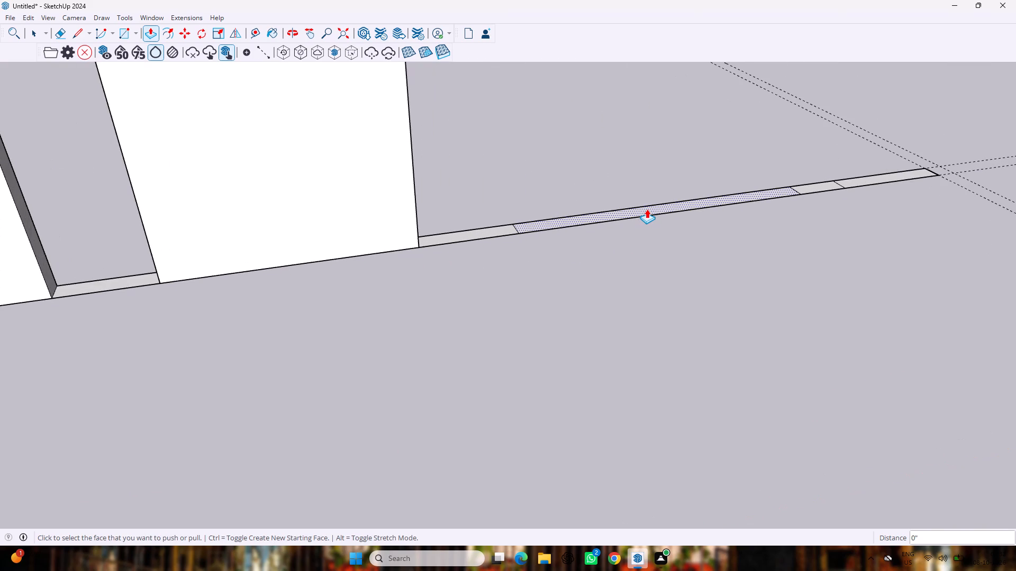
pyautogui.click(647, 207)
pyautogui.click(647, 207)
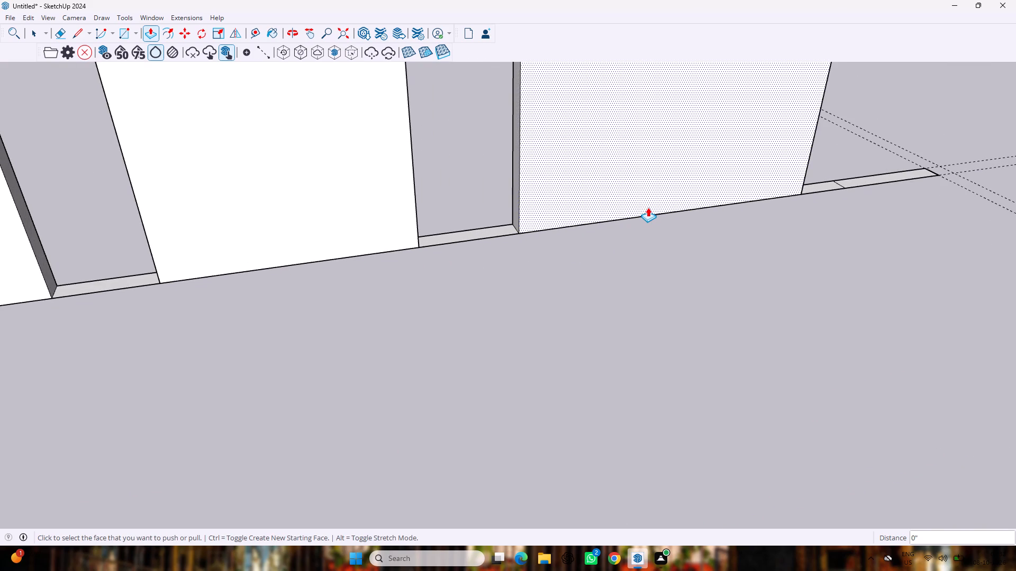
# Push/Pull the last wall segment at the strip's far end up to a height of 10'.
pyautogui.scroll(-7, 688, 211)
pyautogui.scroll(6, 859, 181)
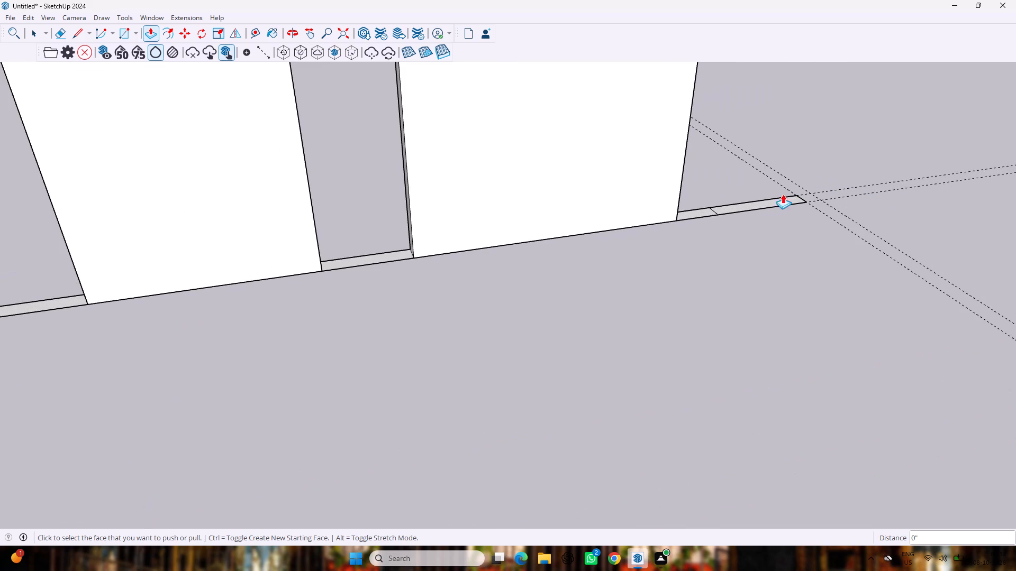
pyautogui.scroll(4, 755, 195)
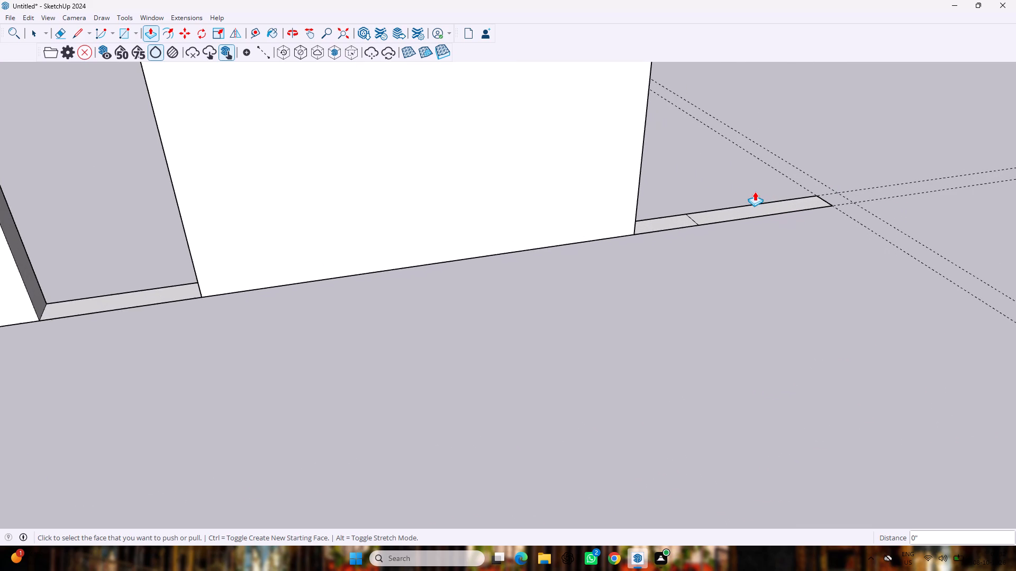
pyautogui.doubleClick(741, 208)
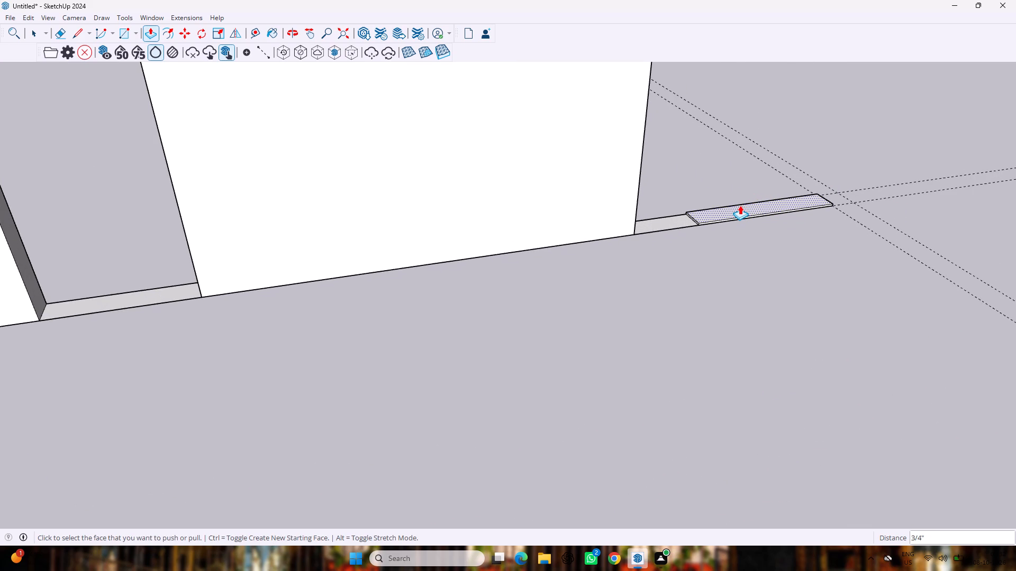
pyautogui.hotkey('ctrl', 'z')
pyautogui.moveTo(740, 205); pyautogui.dragTo(739, 176)
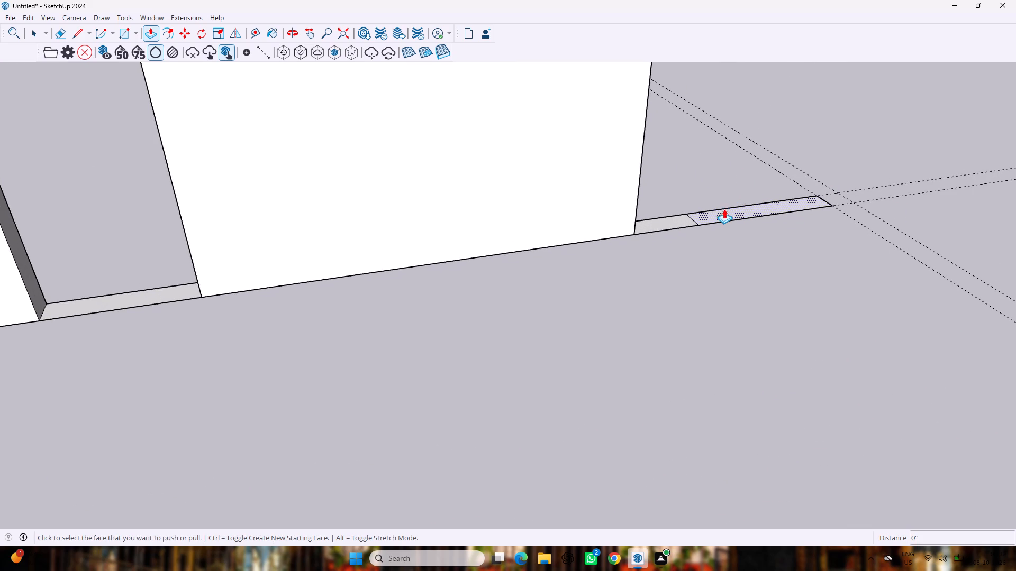
pyautogui.moveTo(724, 209); pyautogui.dragTo(733, 162)
pyautogui.write("10'")
pyautogui.press('Return')
pyautogui.scroll(-14, 733, 170)
pyautogui.scroll(1, 736, 187)
pyautogui.scroll(-6, 736, 187)
pyautogui.scroll(1, 516, 199)
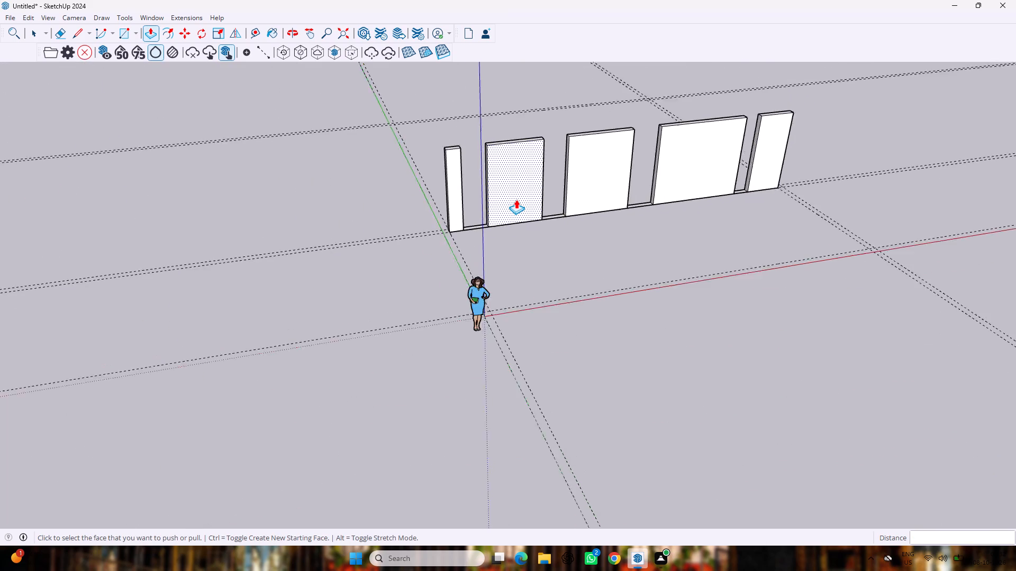
pyautogui.scroll(6, 516, 199)
pyautogui.press('space')
# Place a guide 3' above the base on the first opening's jamb, on the second wall segment.
pyautogui.scroll(4, 480, 208)
pyautogui.moveTo(475, 205); pyautogui.dragTo(477, 209, button='middle')
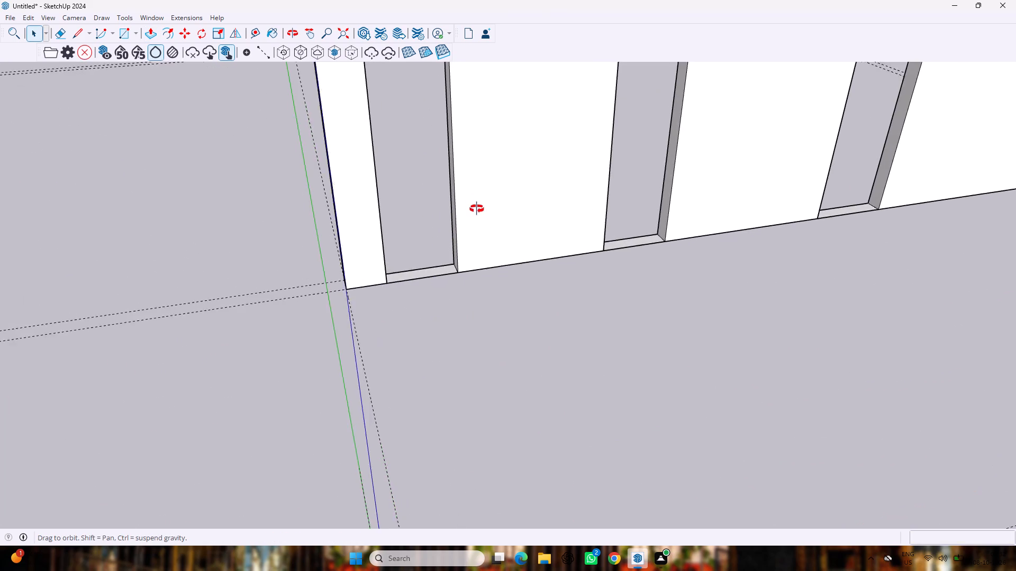
pyautogui.moveTo(477, 209); pyautogui.dragTo(663, 211, button='middle')
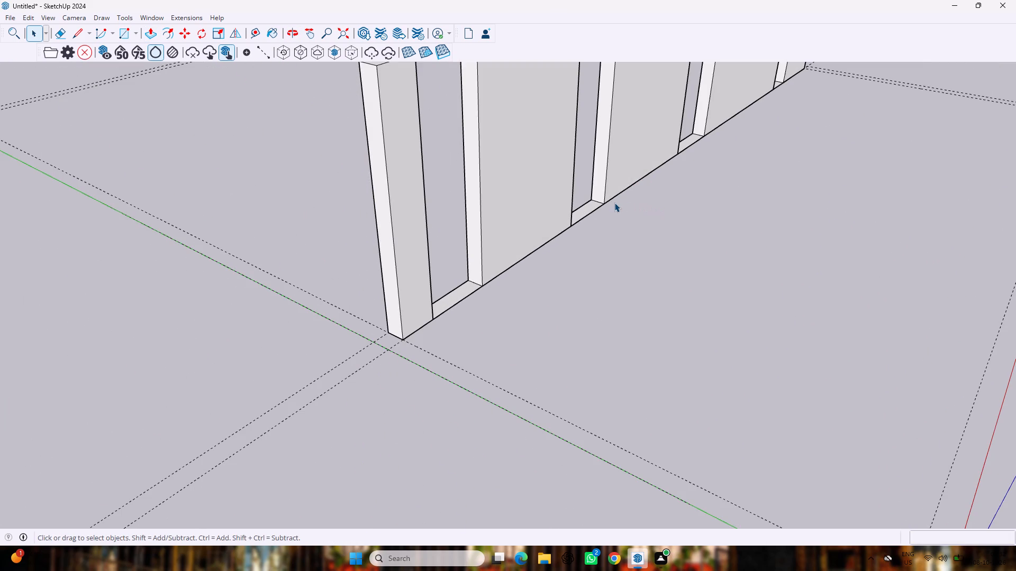
pyautogui.press('t')
pyautogui.scroll(4, 452, 220)
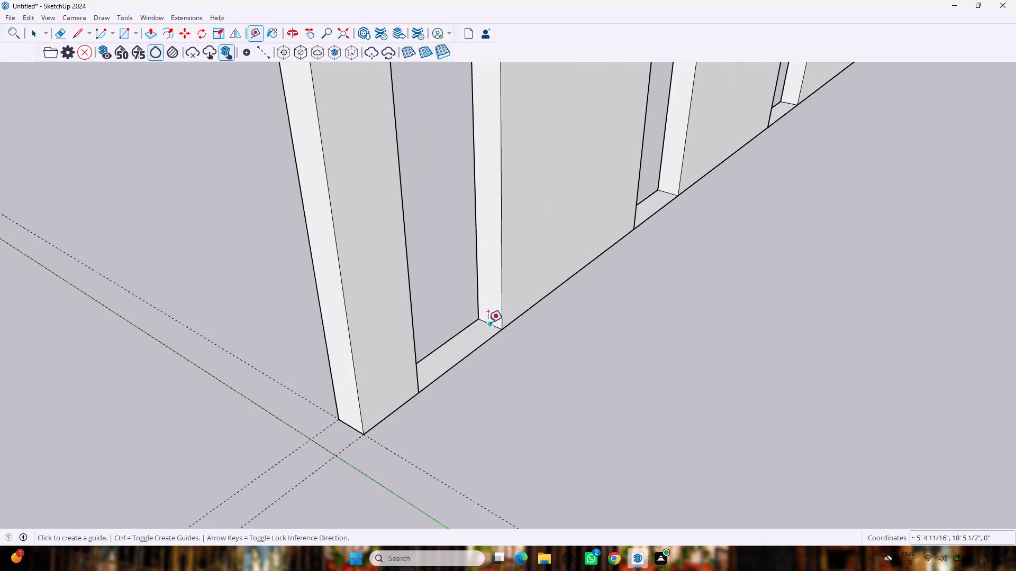
pyautogui.click(488, 323)
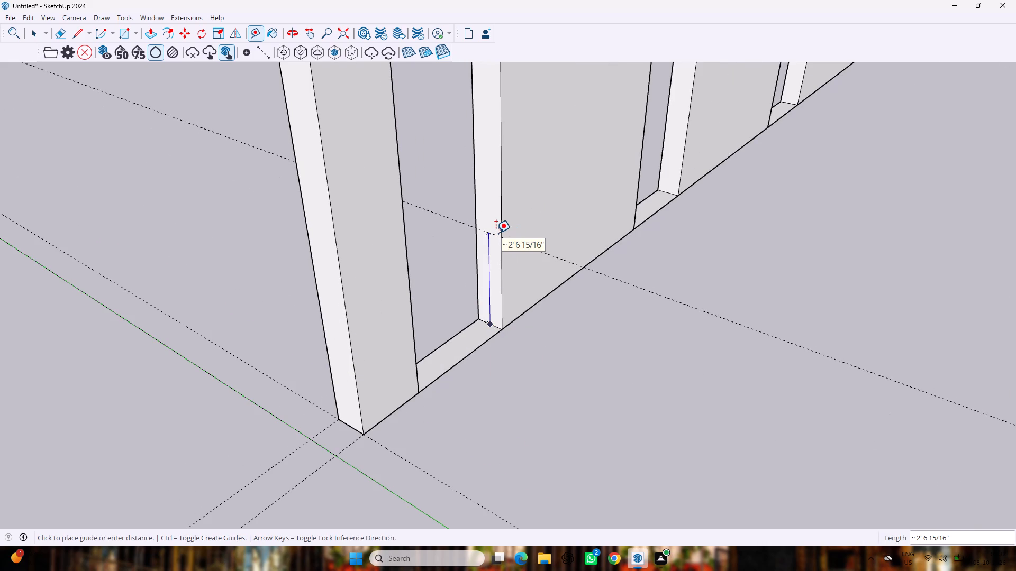
pyautogui.write("3'")
pyautogui.press('Return')
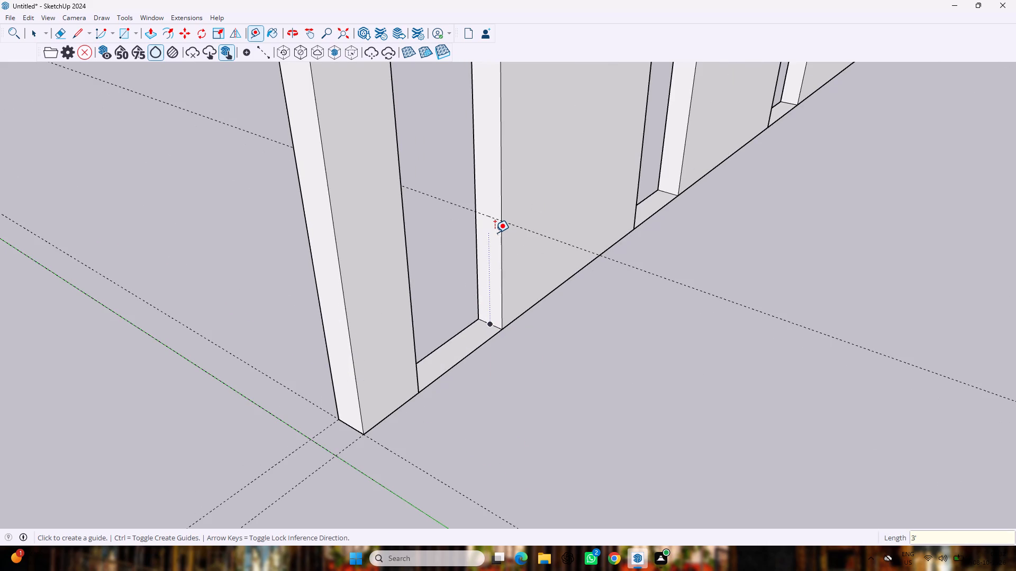
# Place a matching guide 3' above the base on the opposite jamb, on the short end segment.
pyautogui.moveTo(495, 233); pyautogui.dragTo(191, 311, button='middle')
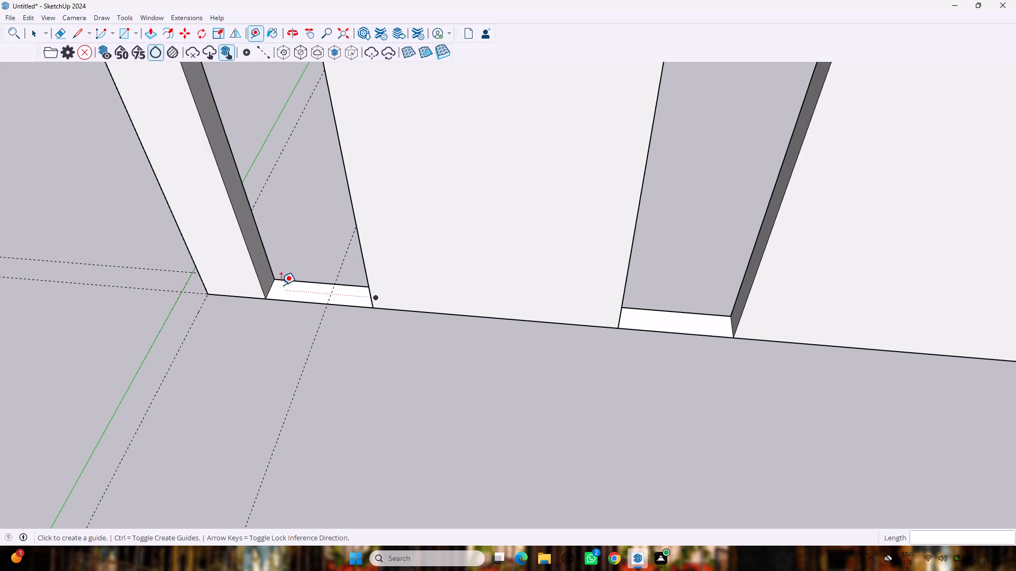
pyautogui.moveTo(269, 287); pyautogui.dragTo(264, 271)
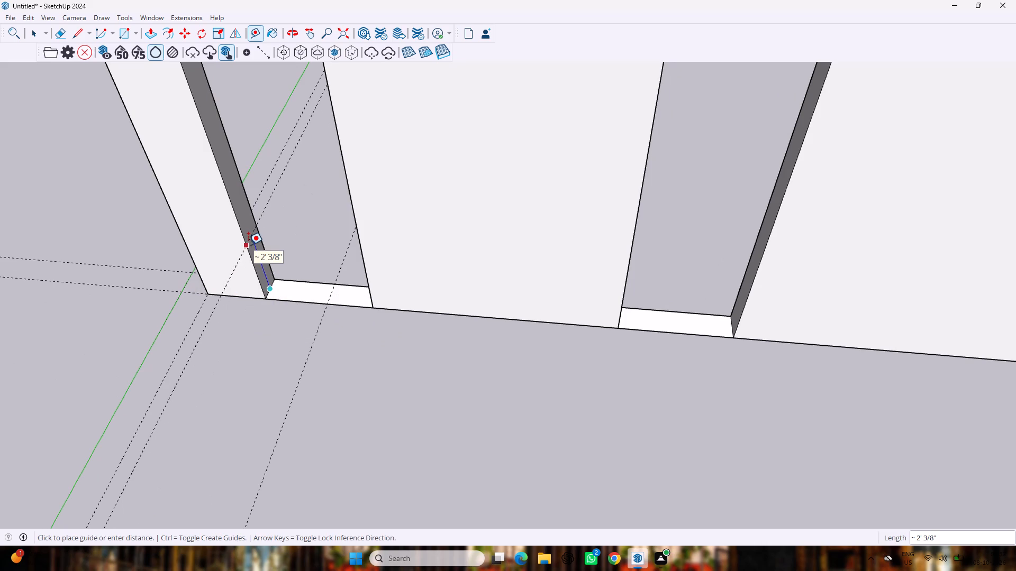
pyautogui.write("3'")
pyautogui.press('Return')
# Draw a line across the wall thickness on each jamb of the first opening, along the 3' guides.
pyautogui.scroll(-6, 248, 243)
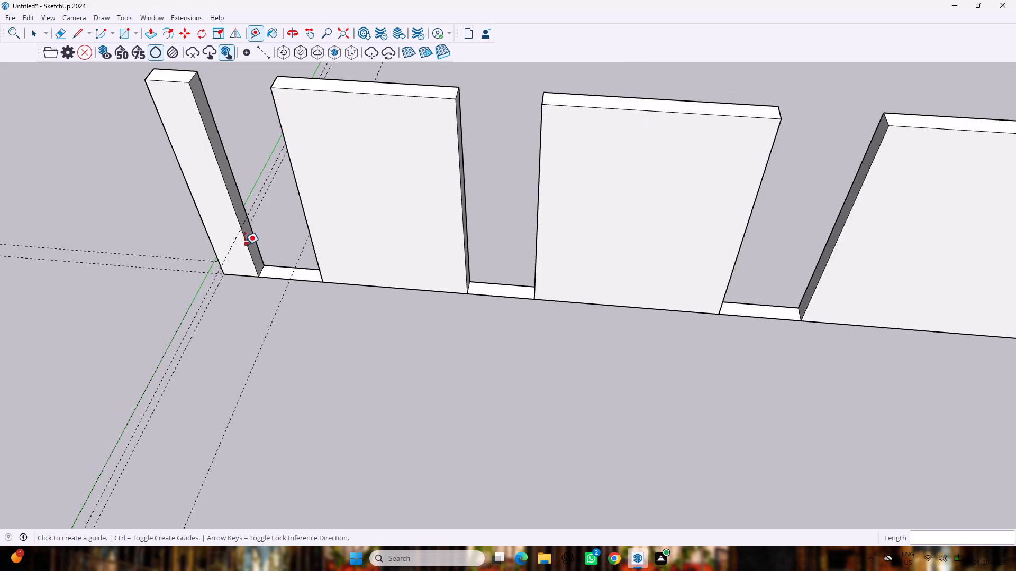
pyautogui.moveTo(245, 248); pyautogui.dragTo(674, 148, button='middle')
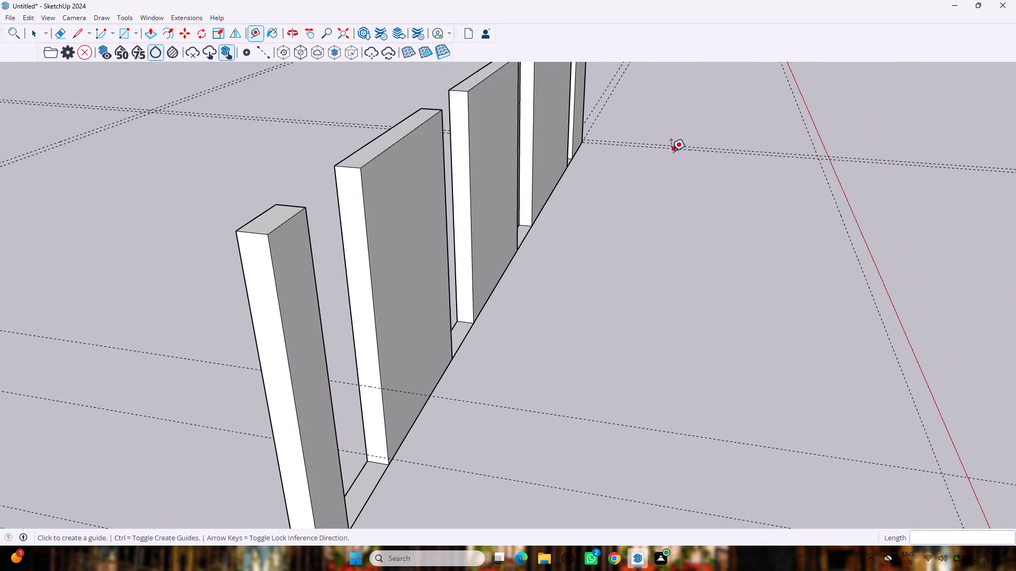
pyautogui.press('t')
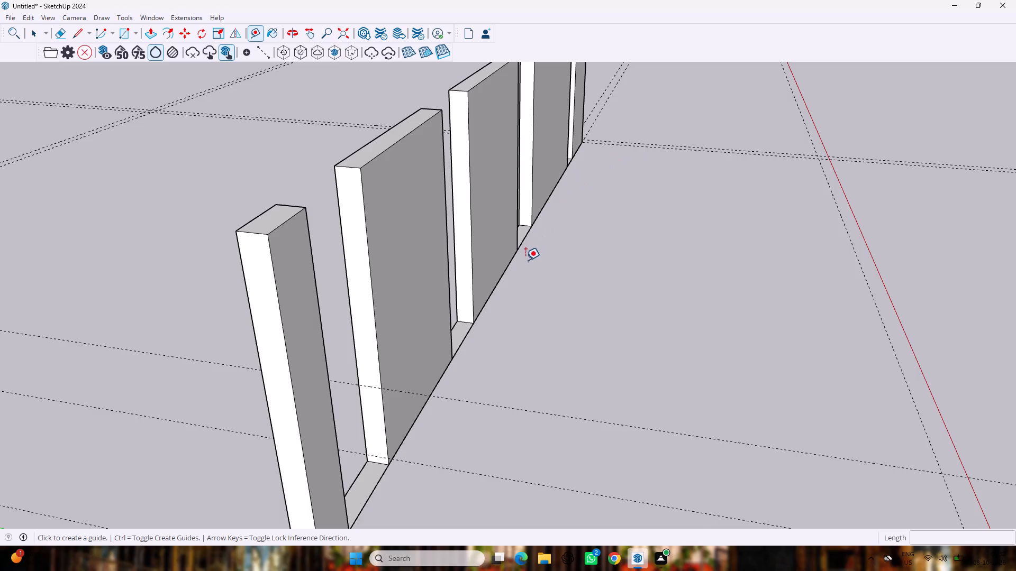
pyautogui.press('l')
pyautogui.click(357, 386)
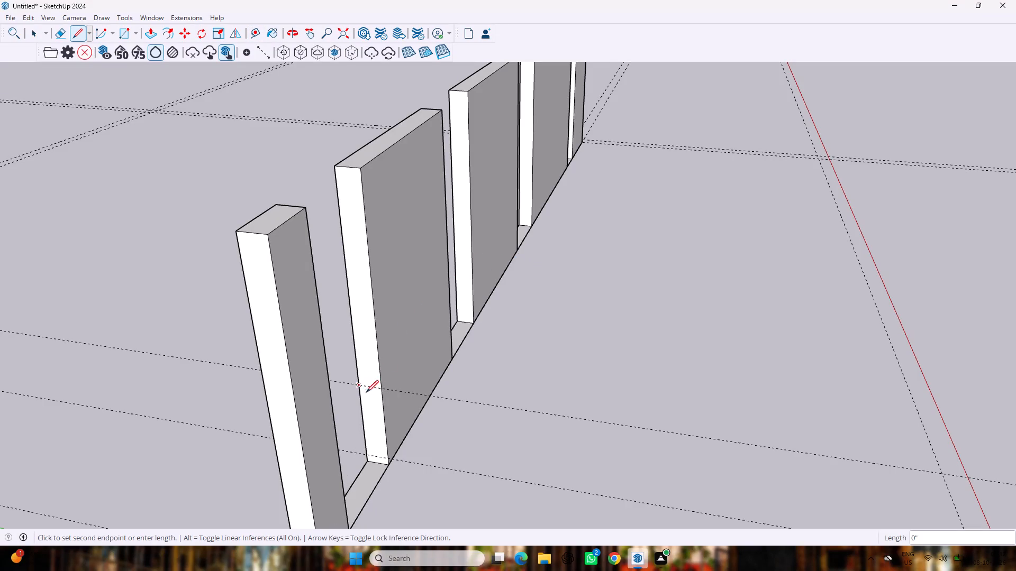
pyautogui.click(383, 391)
pyautogui.moveTo(351, 404); pyautogui.dragTo(322, 458, button='middle')
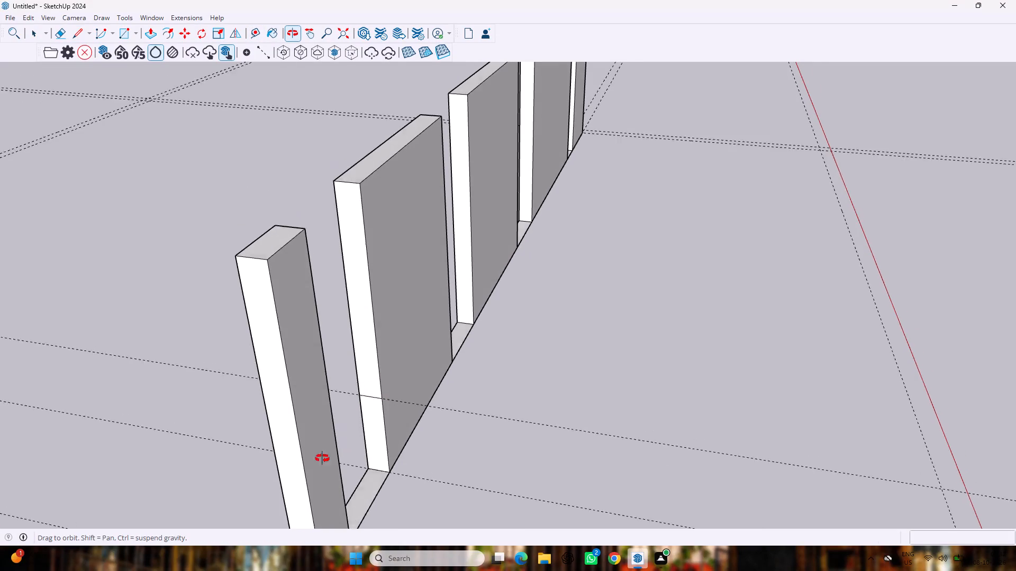
pyautogui.moveTo(322, 458); pyautogui.dragTo(11, 469, button='middle')
pyautogui.scroll(1, 0, 439)
pyautogui.scroll(8, 213, 316)
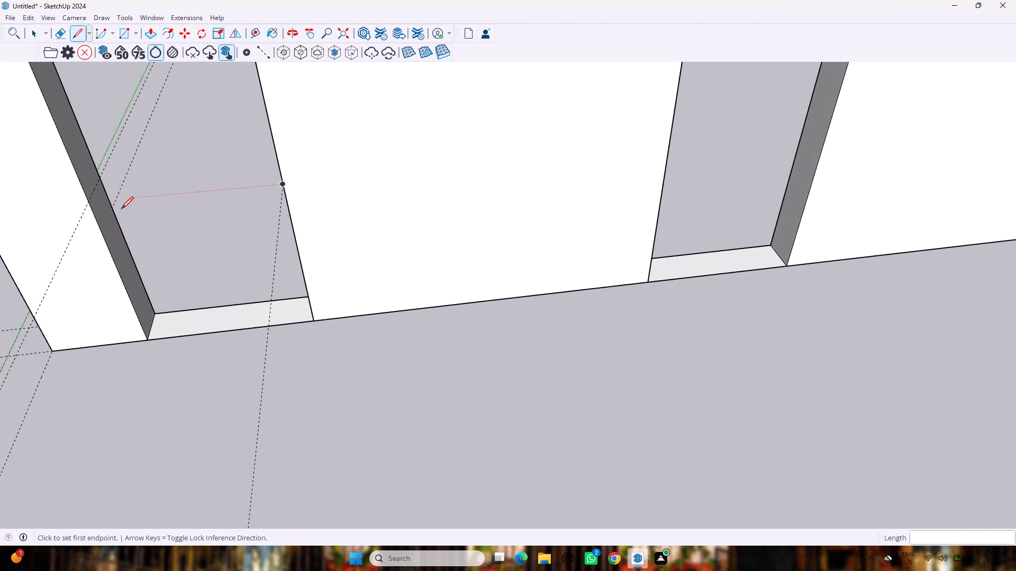
pyautogui.click(85, 204)
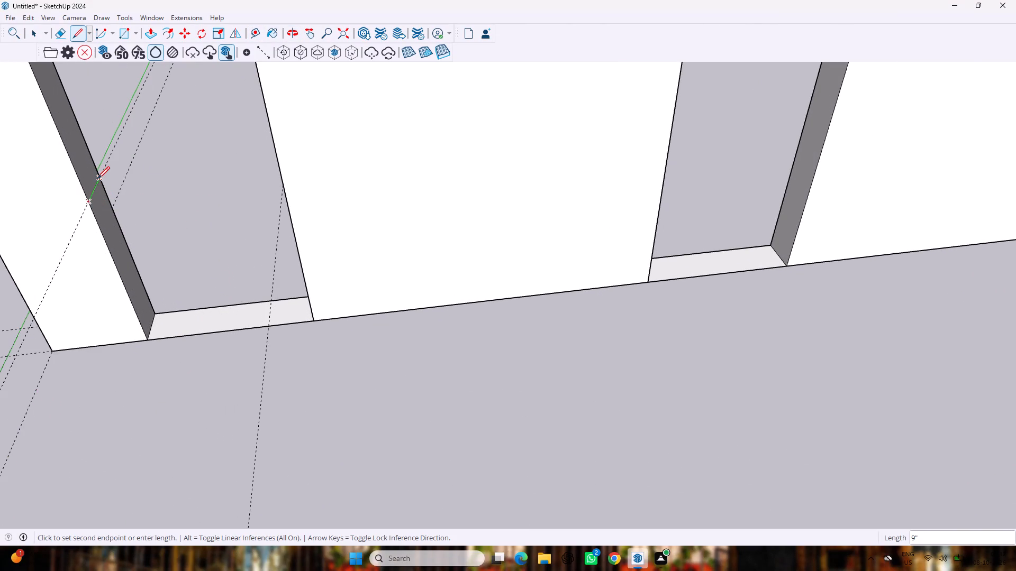
pyautogui.click(98, 179)
pyautogui.scroll(-10, 153, 182)
pyautogui.press('space')
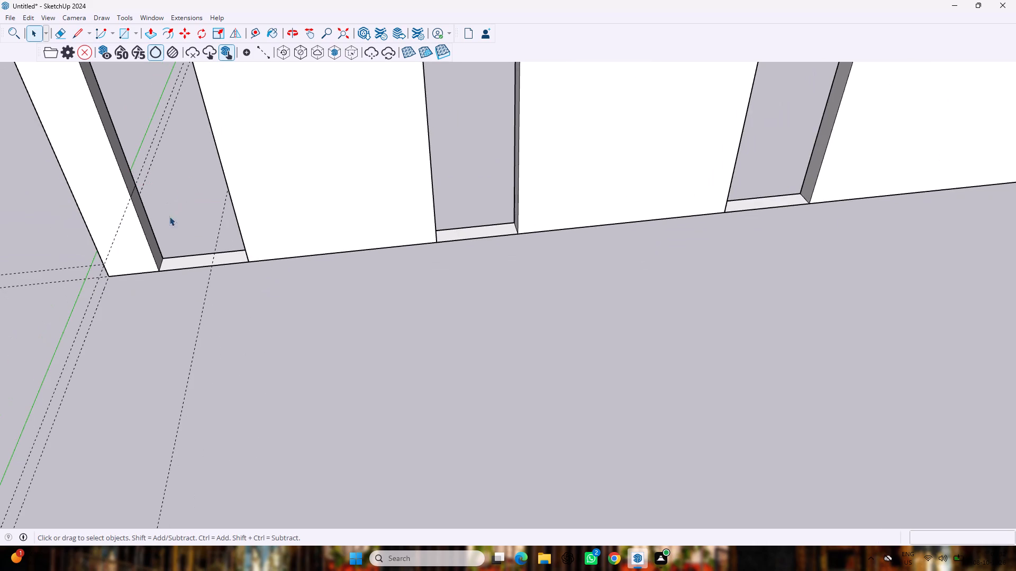
# Erase the two 3' height guides at the first opening, keeping the outer wall guides.
pyautogui.press('e')
pyautogui.moveTo(130, 260); pyautogui.dragTo(278, 235, button='middle')
pyautogui.moveTo(378, 354); pyautogui.dragTo(142, 436)
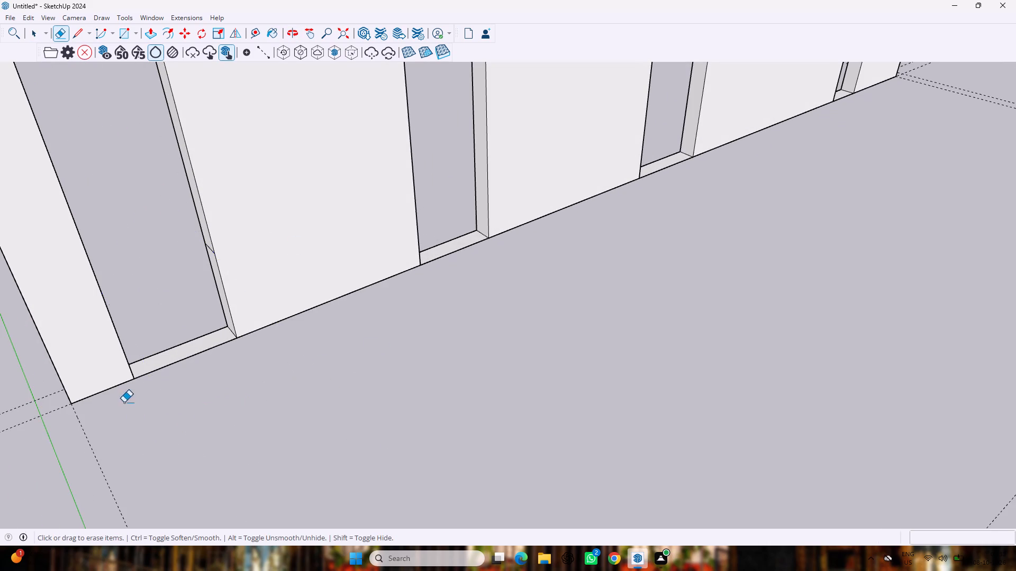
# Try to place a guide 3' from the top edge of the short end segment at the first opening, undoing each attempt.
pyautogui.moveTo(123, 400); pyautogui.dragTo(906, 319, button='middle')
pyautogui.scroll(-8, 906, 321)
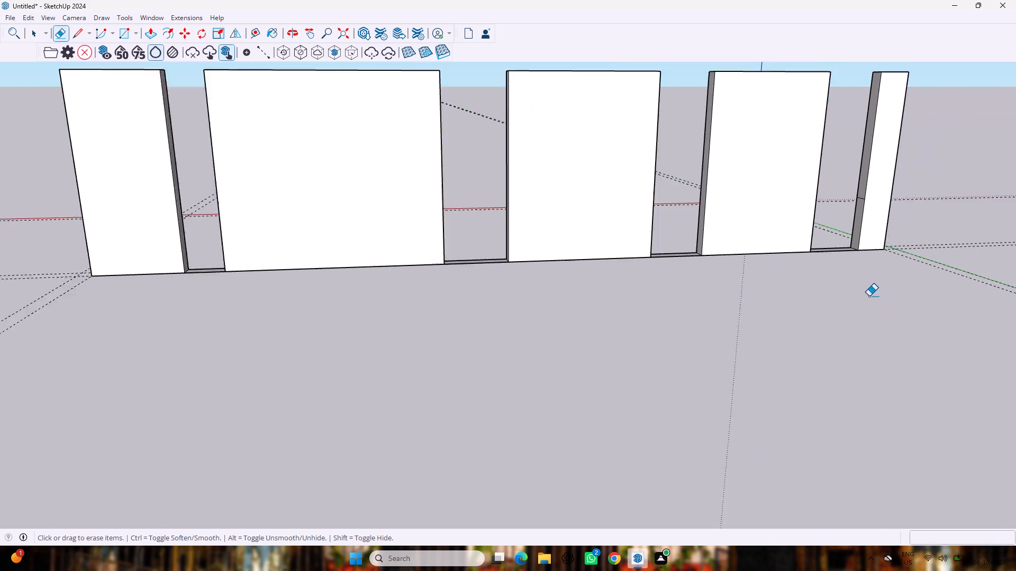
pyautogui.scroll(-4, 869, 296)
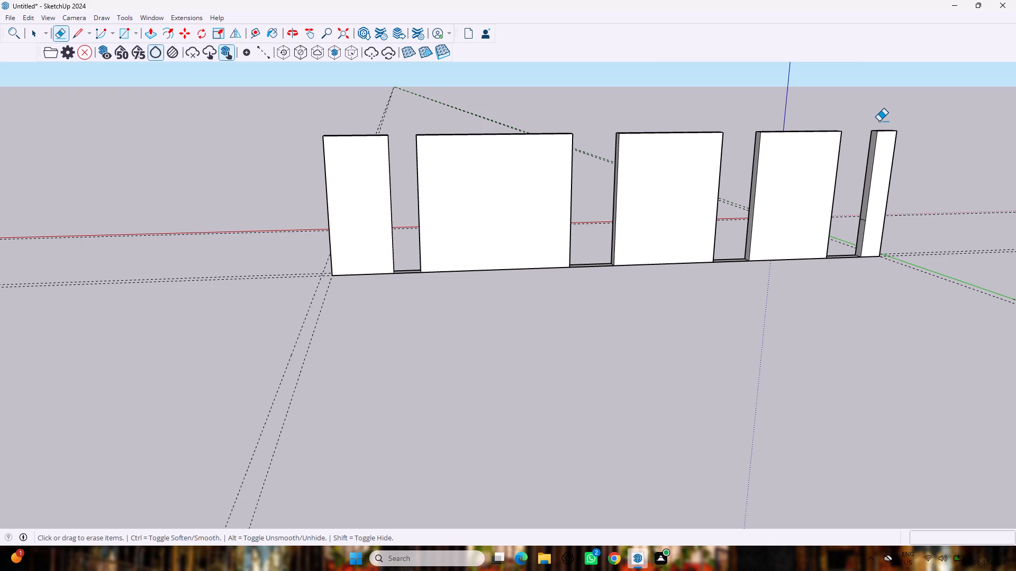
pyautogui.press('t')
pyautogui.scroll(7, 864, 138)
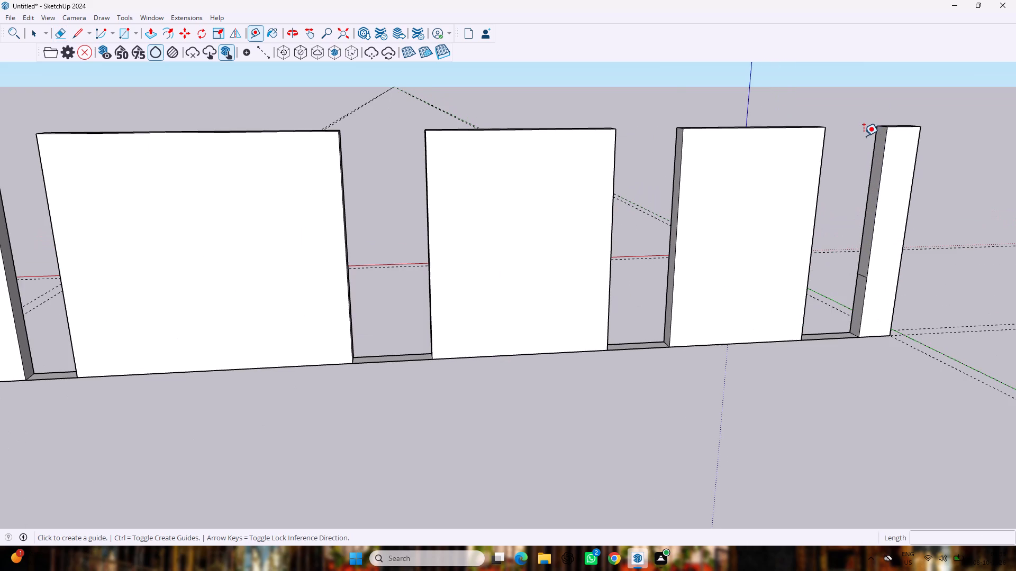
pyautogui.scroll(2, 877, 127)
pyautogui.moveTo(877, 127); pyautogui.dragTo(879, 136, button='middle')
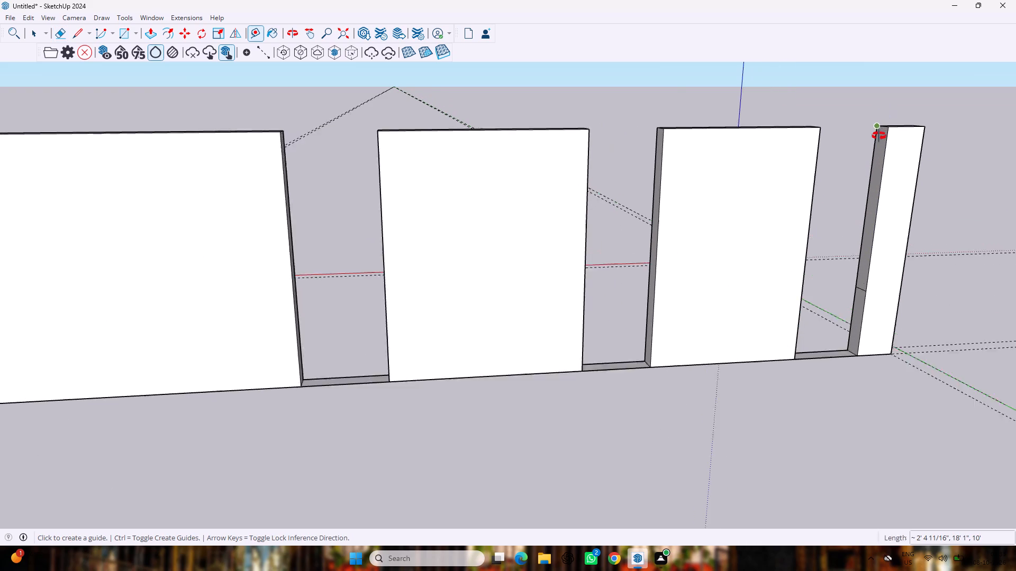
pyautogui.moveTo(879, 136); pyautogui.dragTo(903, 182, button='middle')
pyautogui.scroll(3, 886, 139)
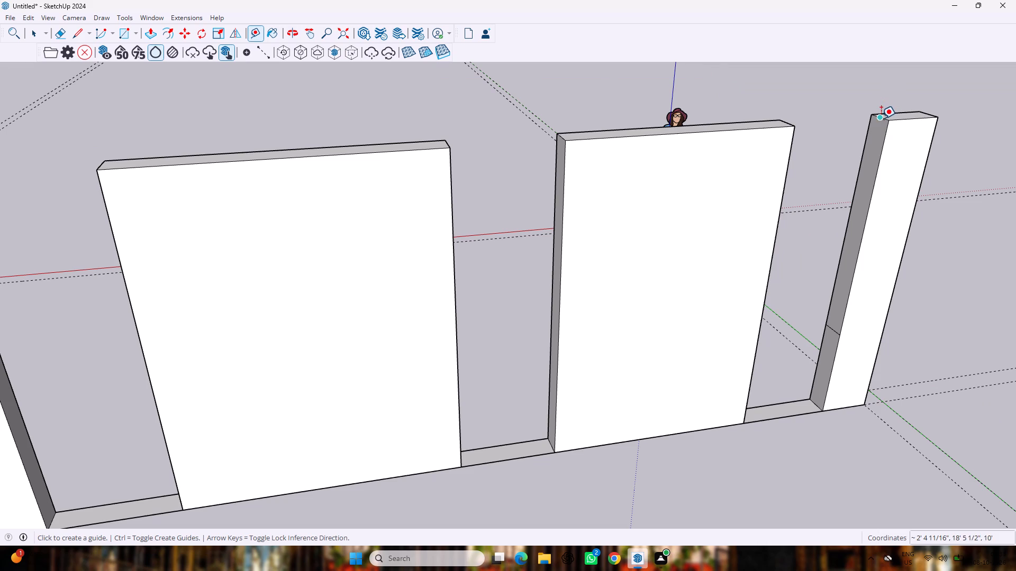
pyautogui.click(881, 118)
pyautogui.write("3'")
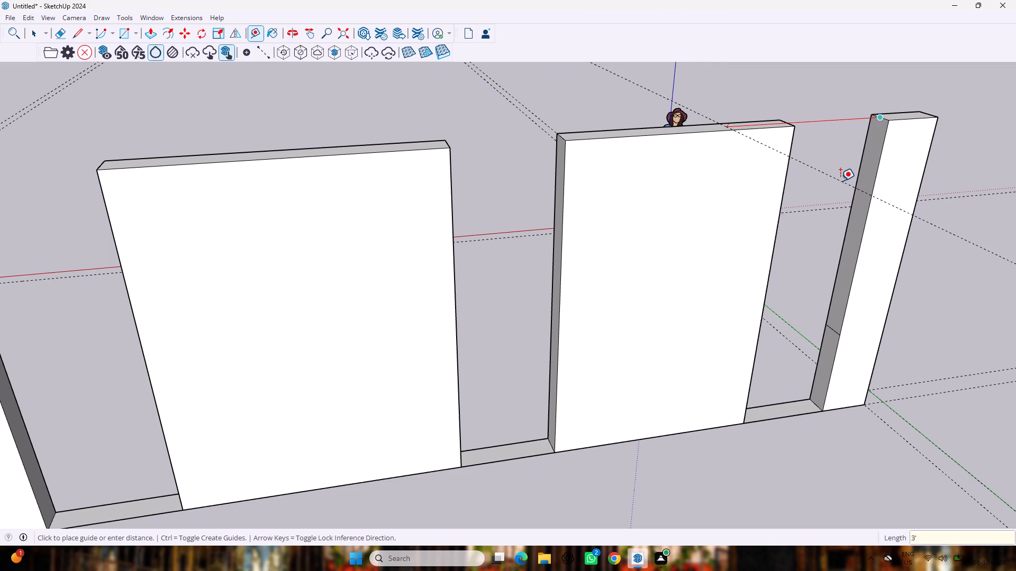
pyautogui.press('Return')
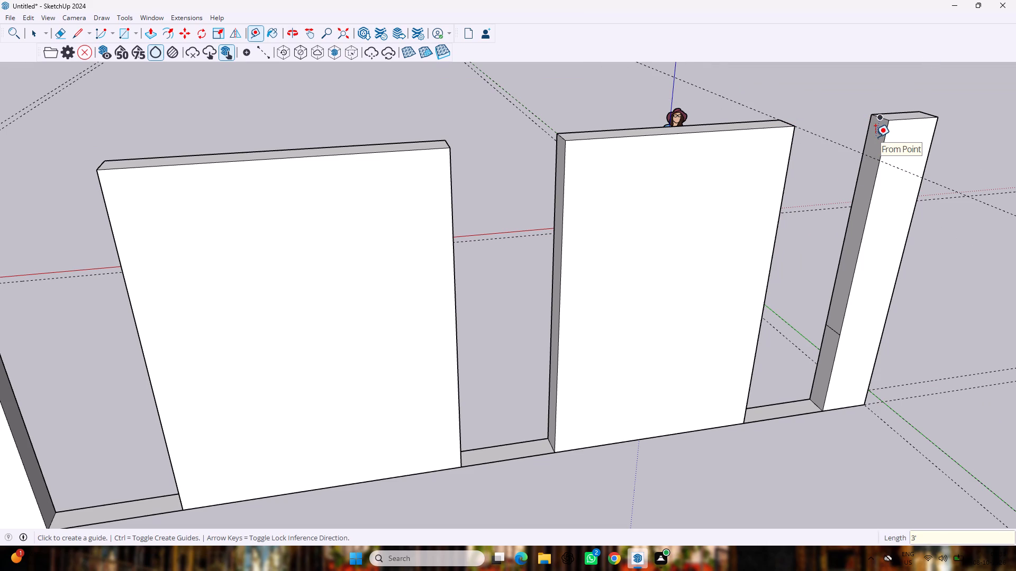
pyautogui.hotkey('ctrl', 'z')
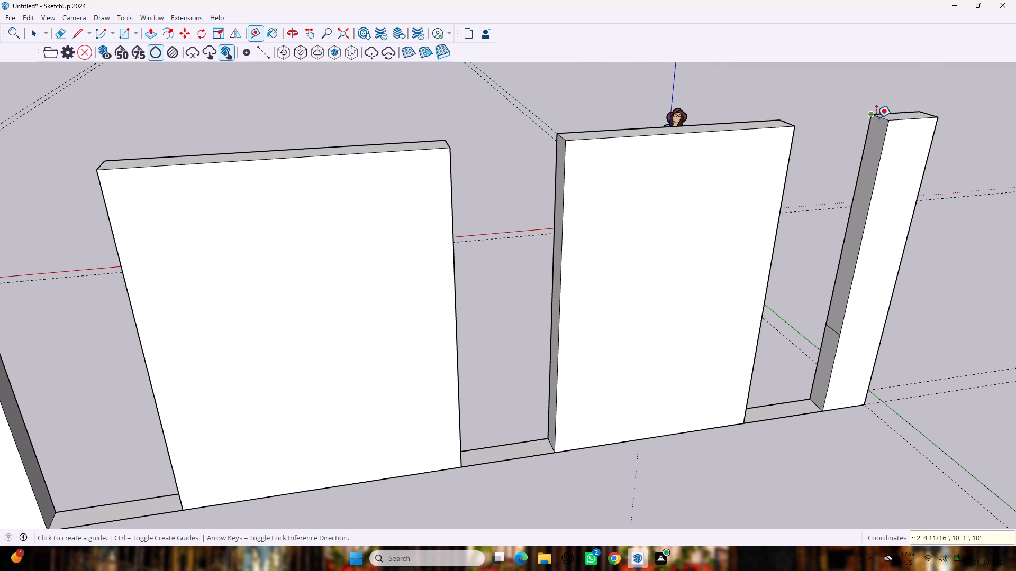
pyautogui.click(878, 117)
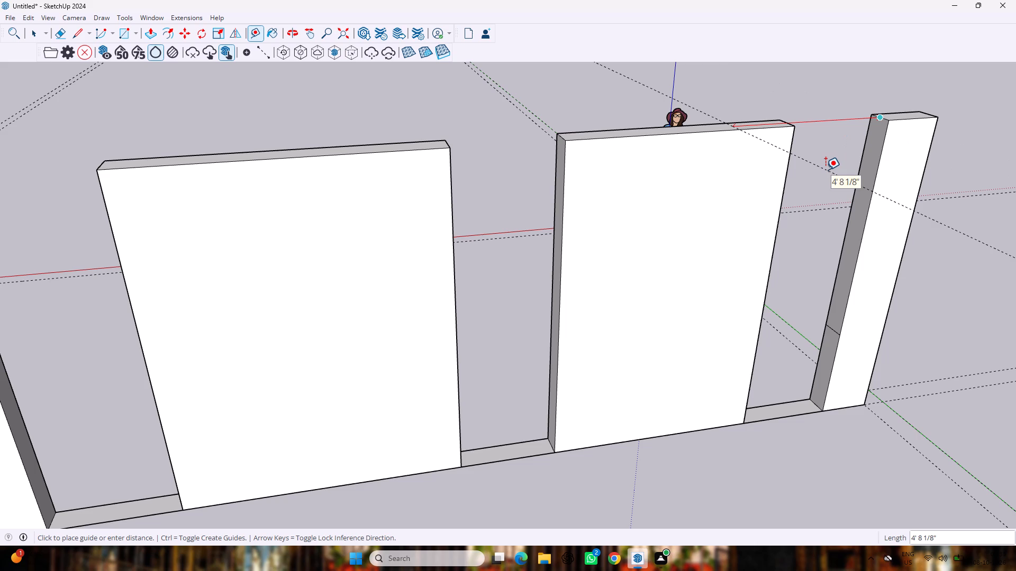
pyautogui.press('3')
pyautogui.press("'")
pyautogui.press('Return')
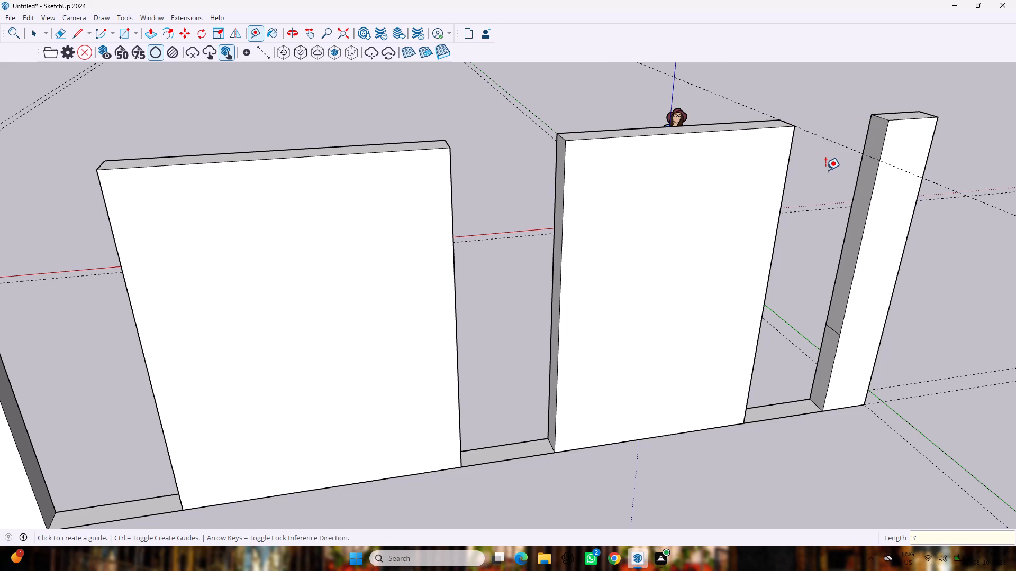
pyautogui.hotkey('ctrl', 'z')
# Place a guide 3' below the top edge of the short end segment's jamb at the first opening.
pyautogui.click(880, 119)
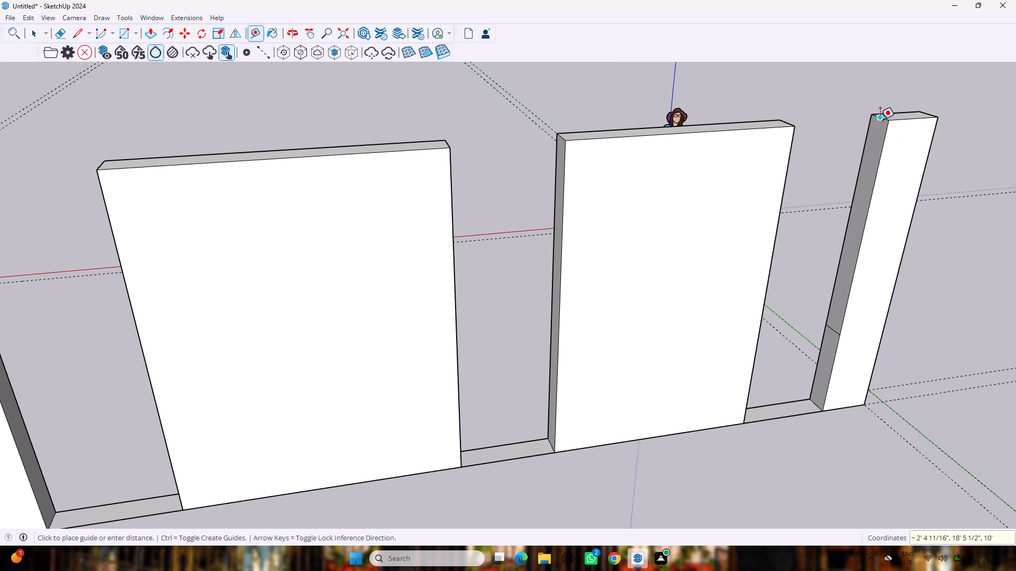
pyautogui.write("3'")
pyautogui.press('Return')
pyautogui.moveTo(924, 147); pyautogui.dragTo(924, 148, button='middle')
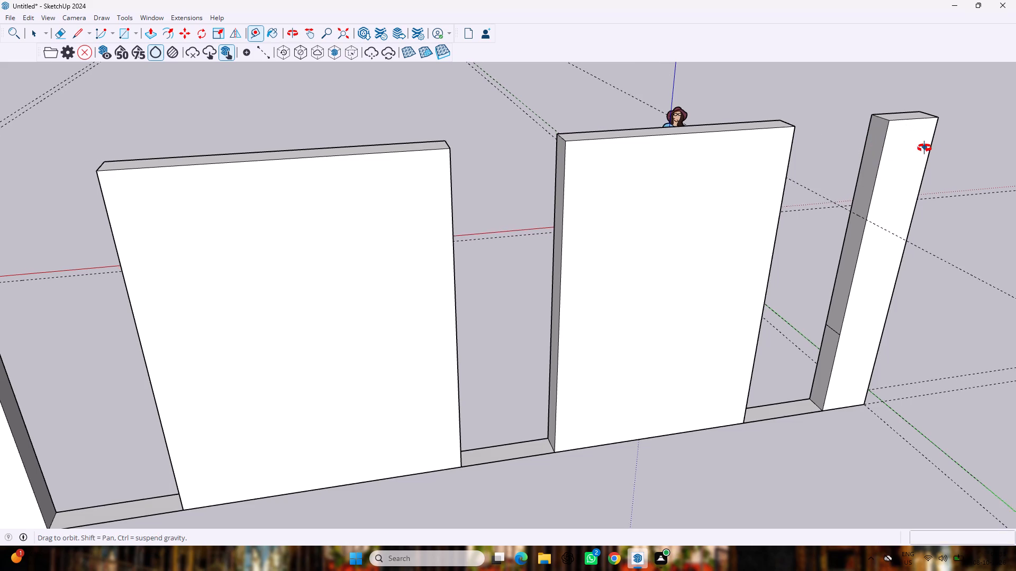
pyautogui.moveTo(924, 148); pyautogui.dragTo(478, 143, button='middle')
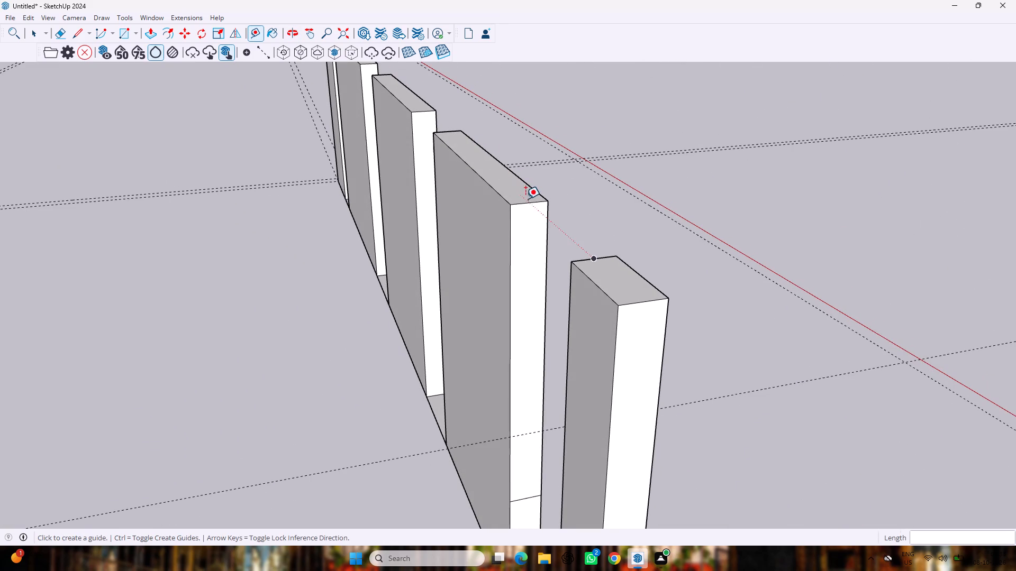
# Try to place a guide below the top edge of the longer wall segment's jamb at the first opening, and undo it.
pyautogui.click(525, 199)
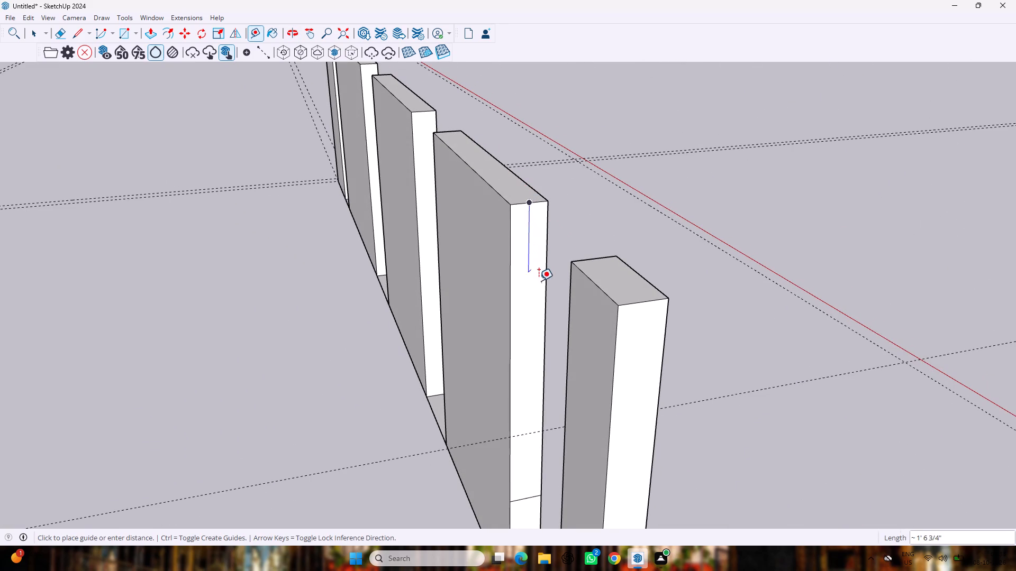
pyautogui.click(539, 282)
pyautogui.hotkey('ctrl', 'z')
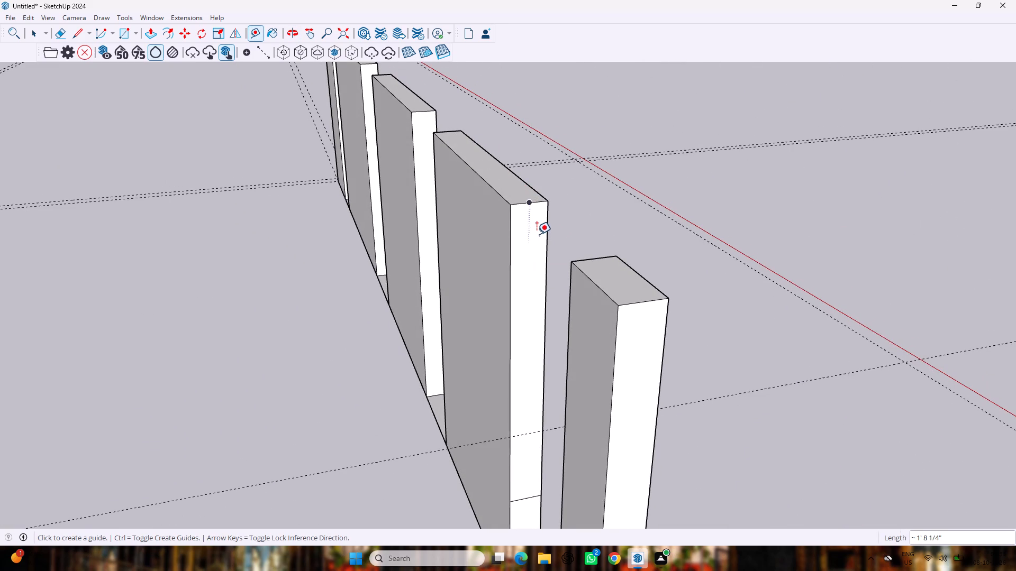
# Place a guide 3' below the top edge of the longer wall segment's jamb at the first opening.
pyautogui.click(528, 202)
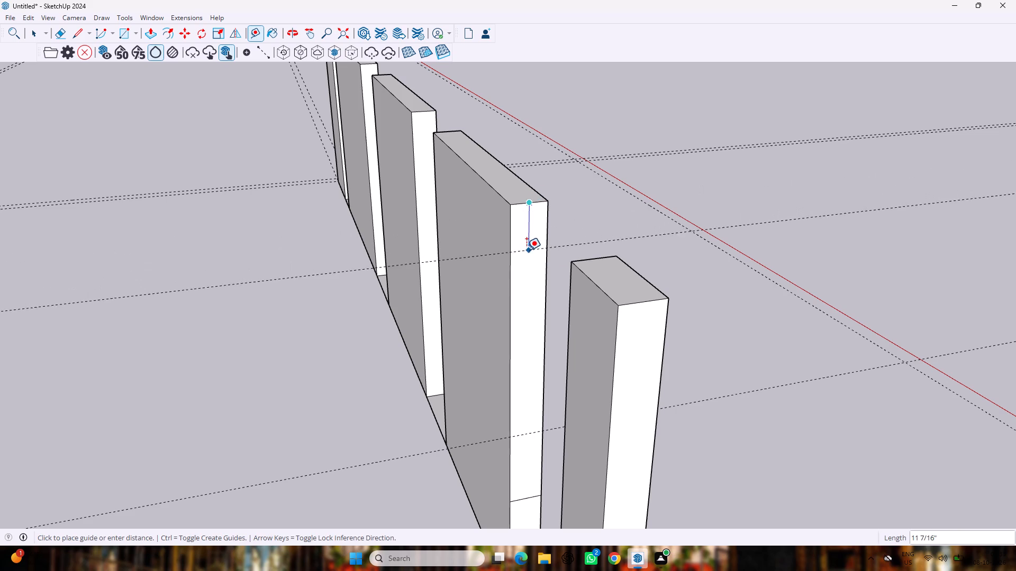
pyautogui.write("3'")
pyautogui.press('Return')
# Draw a 9" line across the longer wall segment's jamb at the first opening, along the guide 3' below the top.
pyautogui.moveTo(816, 154); pyautogui.dragTo(525, 141, button='middle')
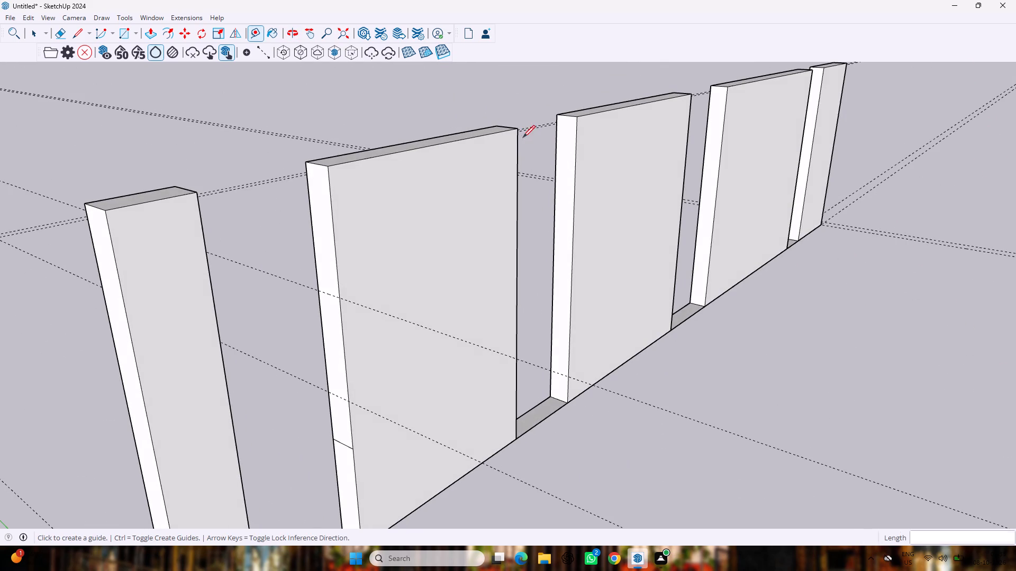
pyautogui.press('l')
pyautogui.scroll(3, 416, 201)
pyautogui.scroll(-3, 632, 281)
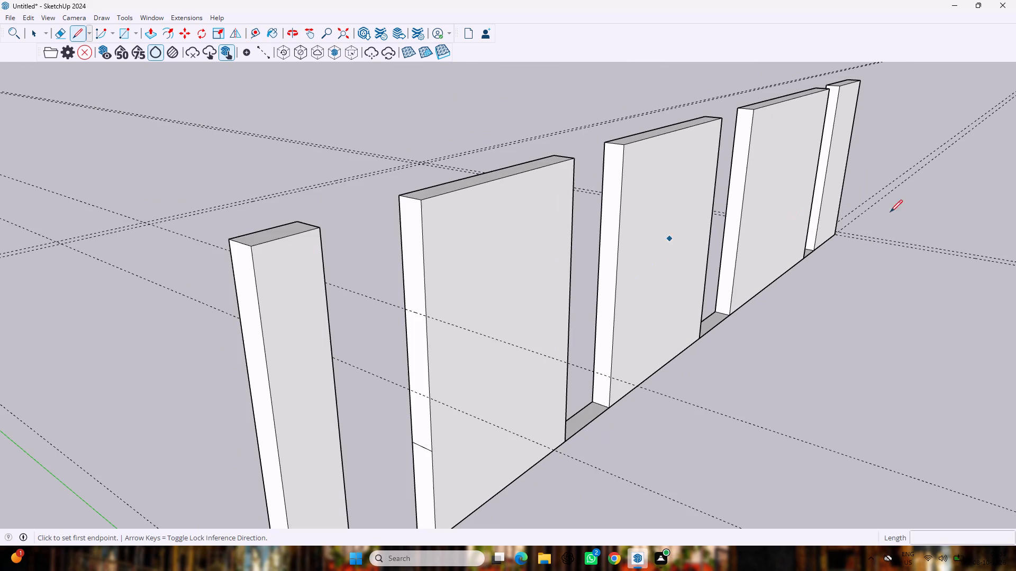
pyautogui.click(405, 312)
pyautogui.click(429, 318)
# Draw a 9" line across the short end segment's jamb at the first opening, along its guide 3' below the top.
pyautogui.moveTo(591, 280); pyautogui.dragTo(337, 305, button='middle')
pyautogui.scroll(-1, 344, 303)
pyautogui.scroll(-2, 1015, 180)
pyautogui.scroll(3, 891, 326)
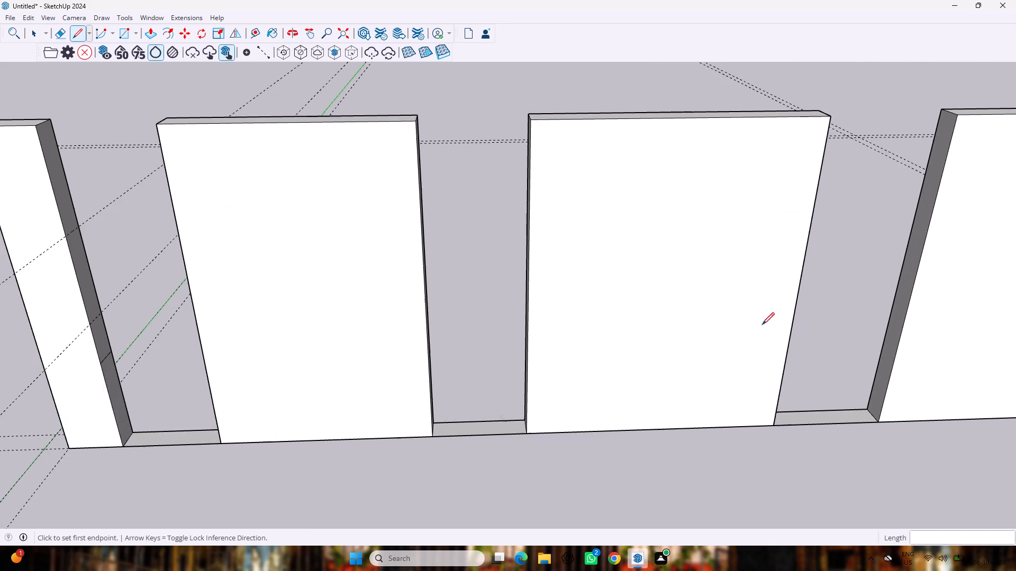
pyautogui.scroll(-3, 731, 316)
pyautogui.scroll(6, 383, 296)
pyautogui.scroll(5, 279, 233)
pyautogui.scroll(-6, 269, 232)
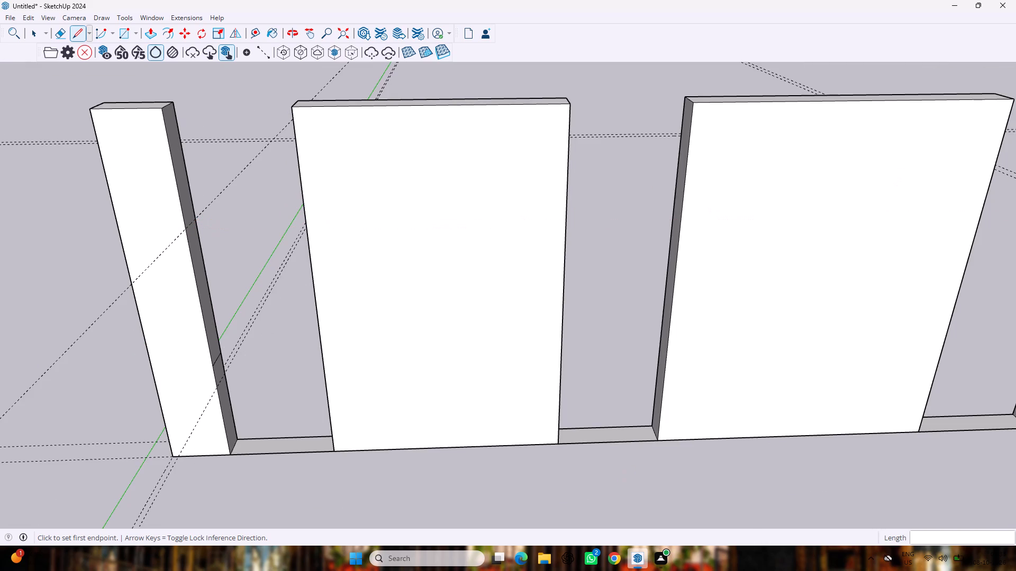
pyautogui.click(183, 232)
pyautogui.click(195, 221)
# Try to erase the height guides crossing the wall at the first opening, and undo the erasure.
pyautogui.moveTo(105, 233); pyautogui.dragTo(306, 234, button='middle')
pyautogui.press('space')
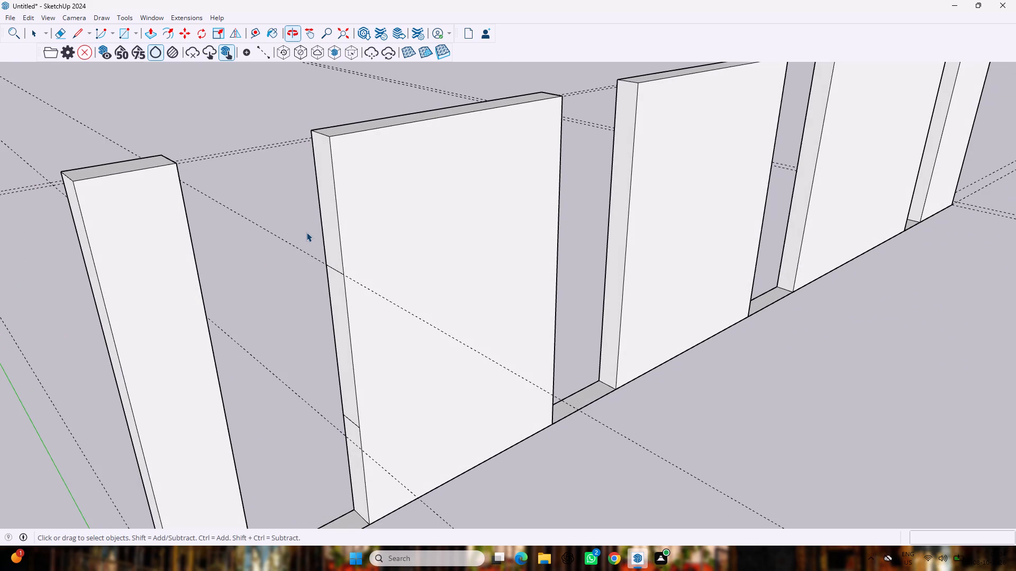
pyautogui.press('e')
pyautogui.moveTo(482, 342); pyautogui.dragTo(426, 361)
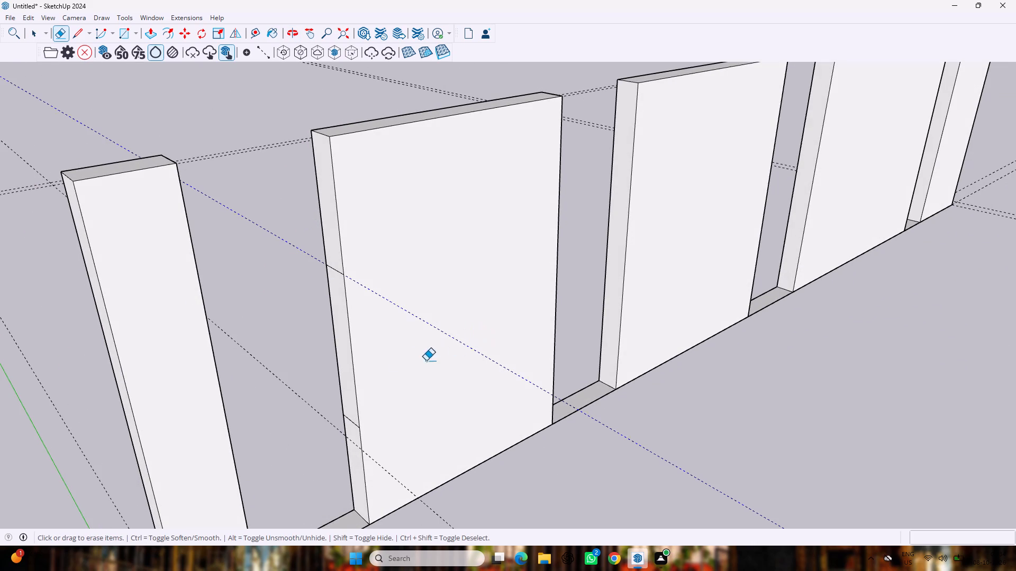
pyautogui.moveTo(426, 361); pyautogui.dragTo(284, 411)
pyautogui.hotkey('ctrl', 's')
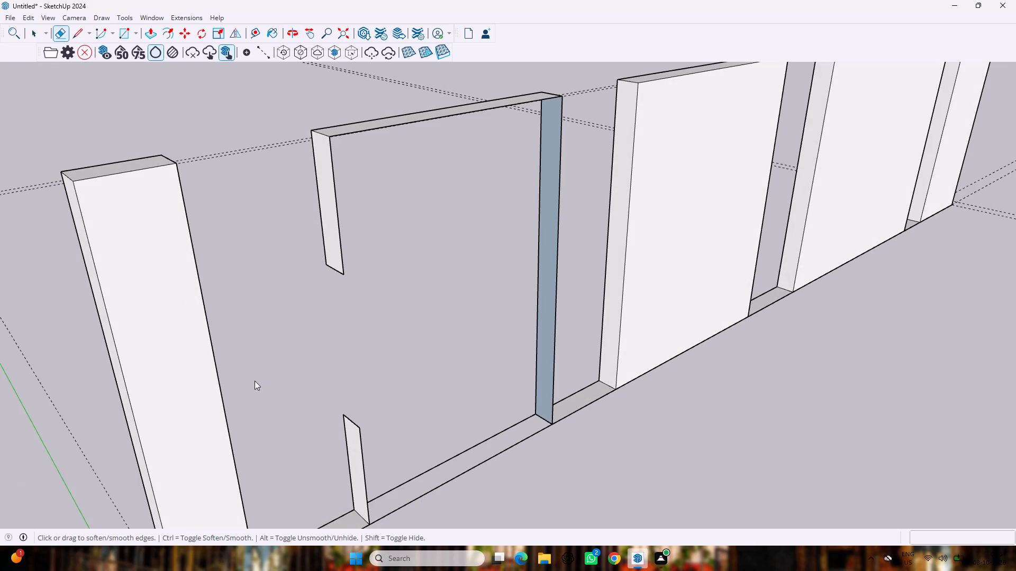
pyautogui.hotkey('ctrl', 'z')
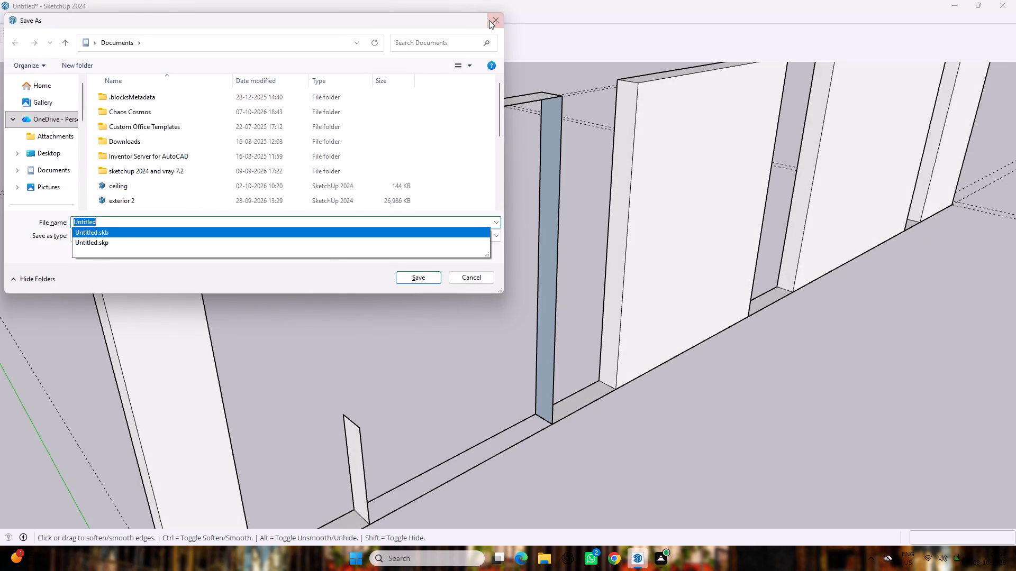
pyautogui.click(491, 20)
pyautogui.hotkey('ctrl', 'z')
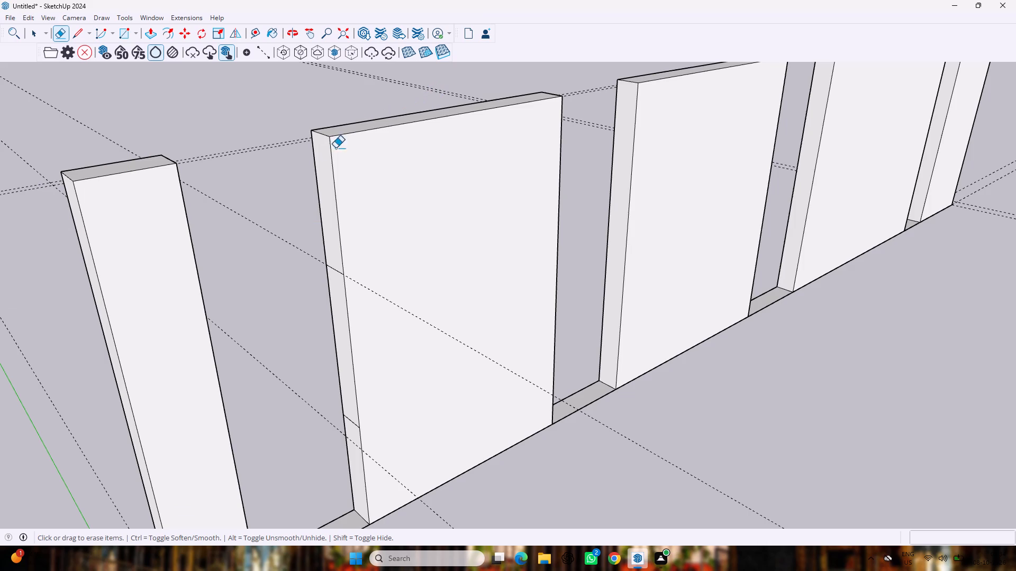
# Save the model as "exterior 3" in the sketch up folder inside the kitchen folder on drive C.
pyautogui.hotkey('ctrl', 's')
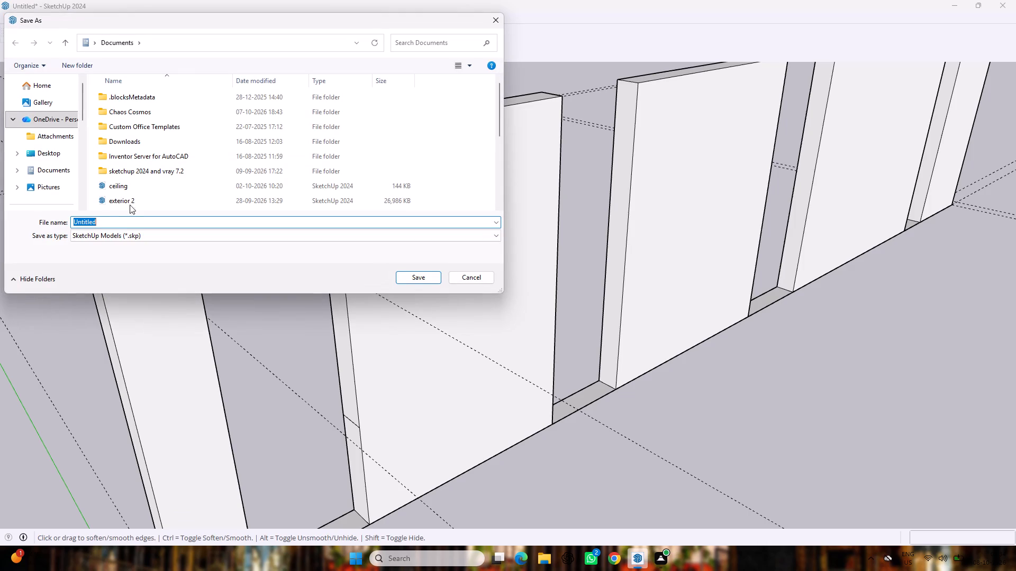
pyautogui.scroll(-9, 31, 166)
pyautogui.click(32, 165)
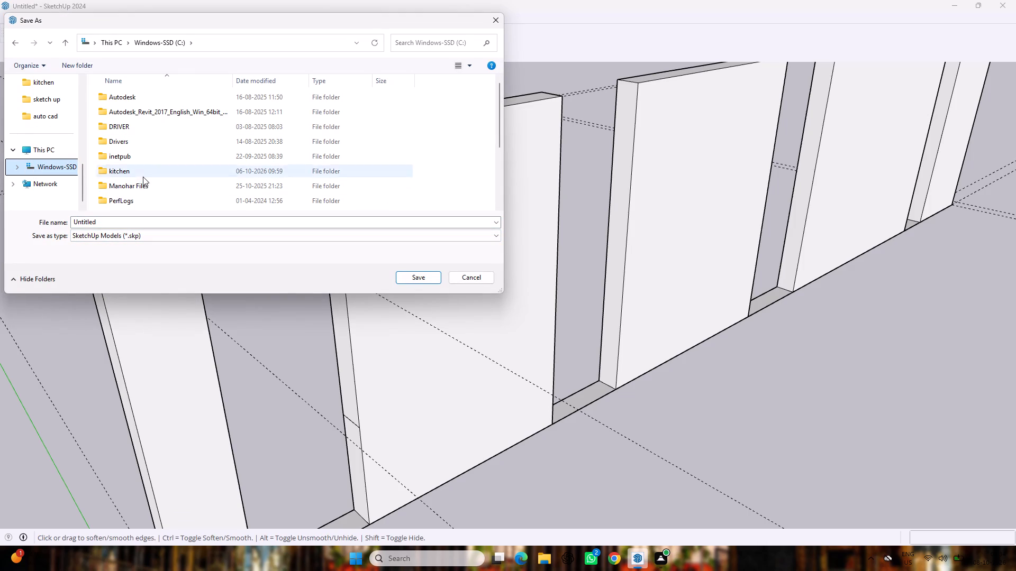
pyautogui.click(143, 177)
pyautogui.click(411, 277)
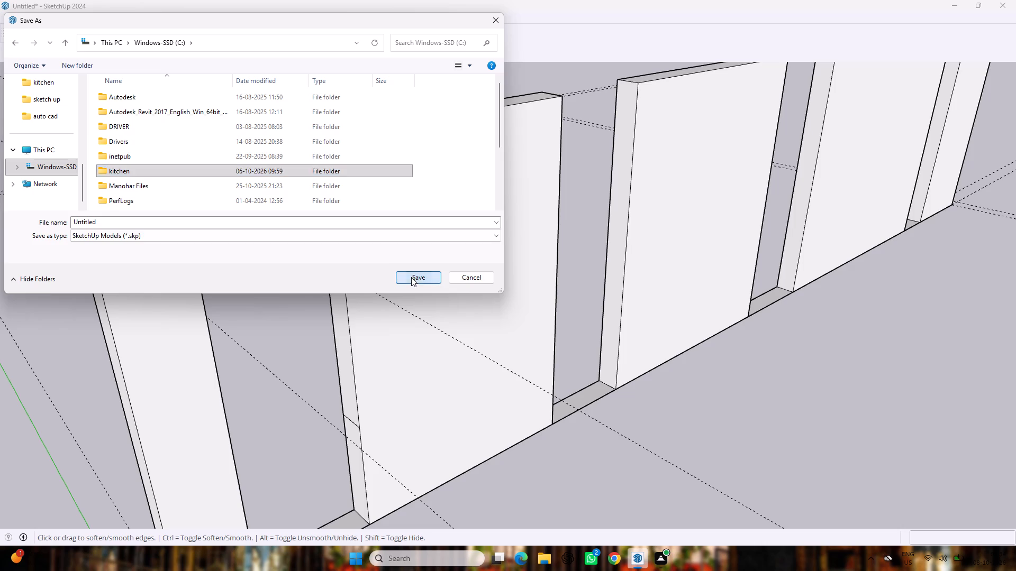
pyautogui.click(192, 126)
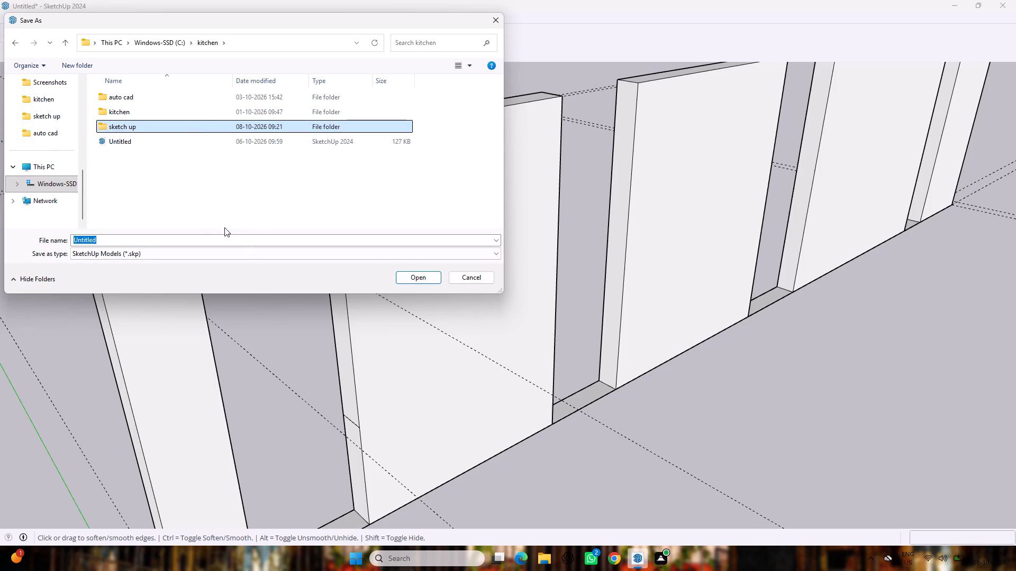
pyautogui.click(412, 279)
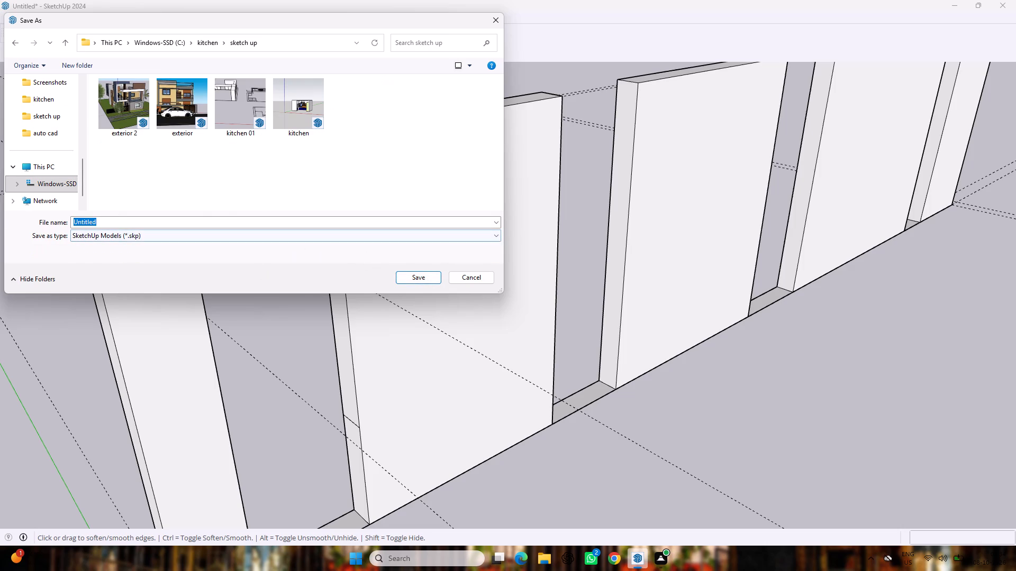
pyautogui.click(201, 221)
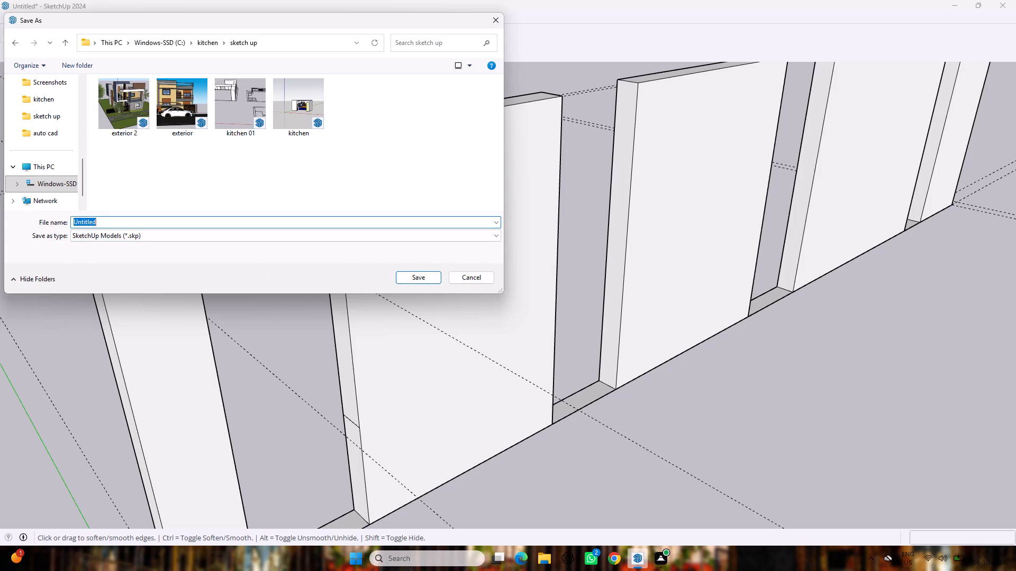
pyautogui.press('e')
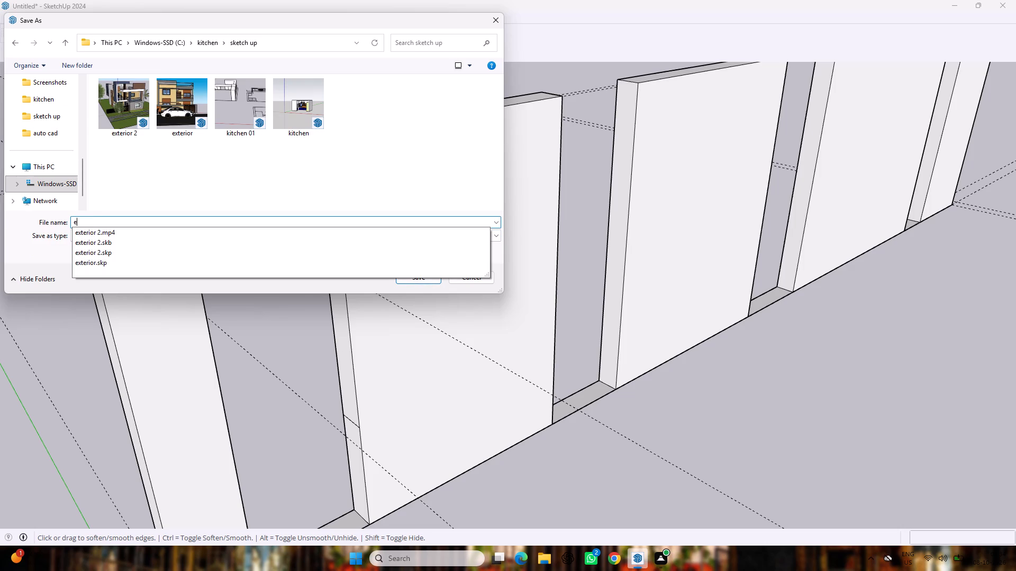
pyautogui.write('xterior 3')
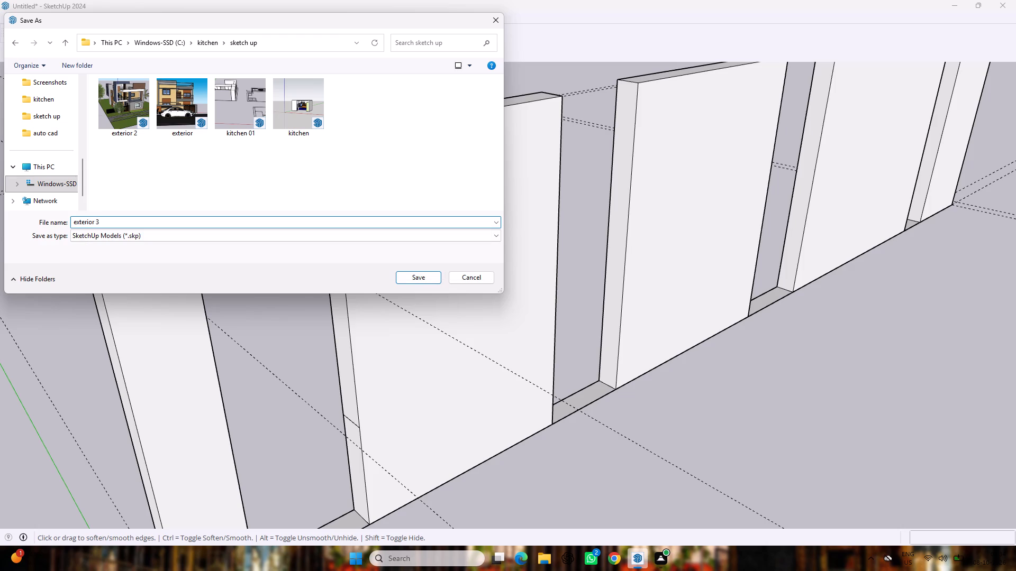
pyautogui.click(421, 278)
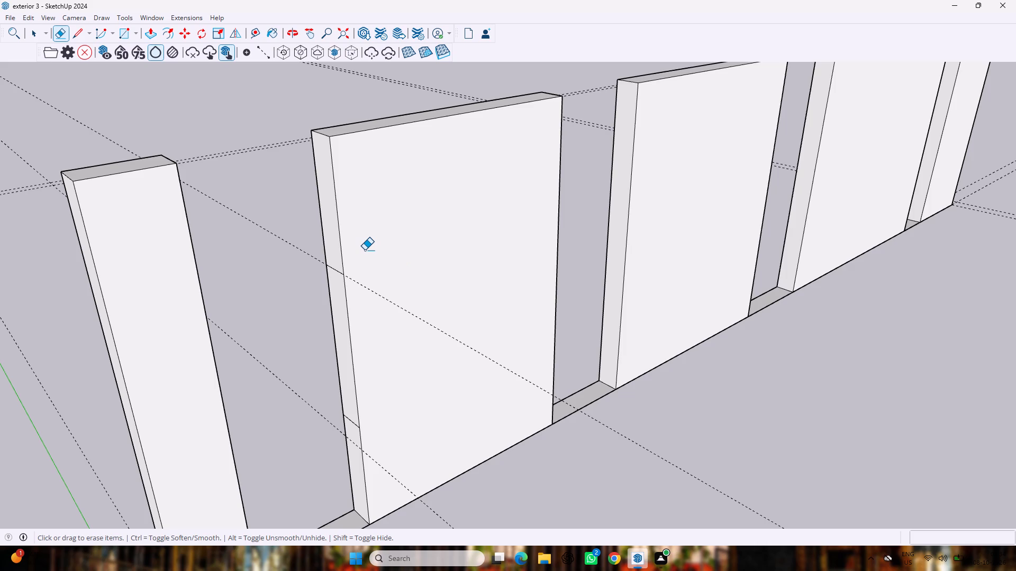
# Erase the two height guides at the first opening, keeping the wall edges and faces intact.
pyautogui.moveTo(685, 424); pyautogui.dragTo(634, 465)
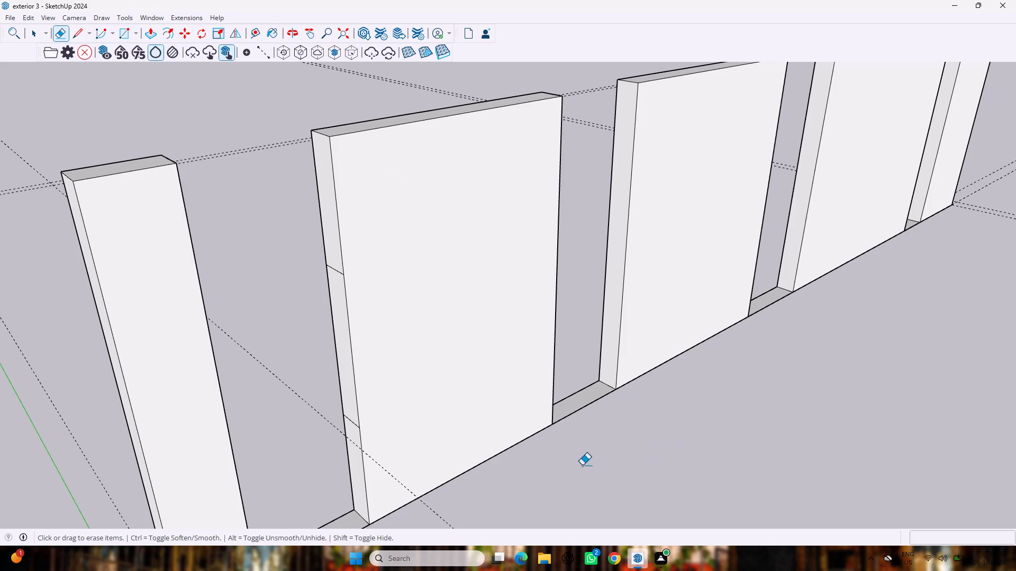
pyautogui.moveTo(426, 491); pyautogui.dragTo(415, 504)
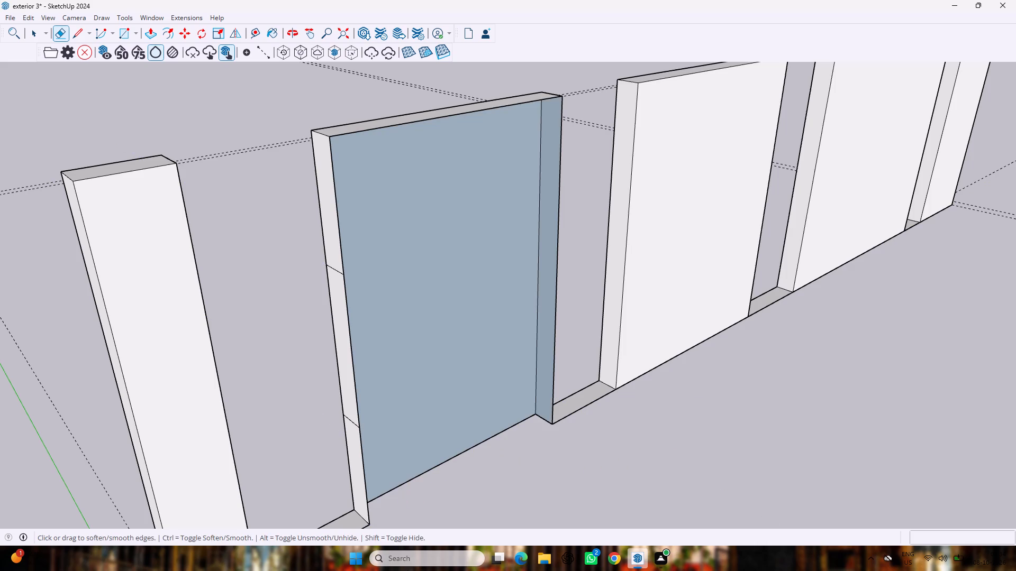
pyautogui.hotkey('ctrl', 'z')
pyautogui.moveTo(253, 352); pyautogui.dragTo(254, 358)
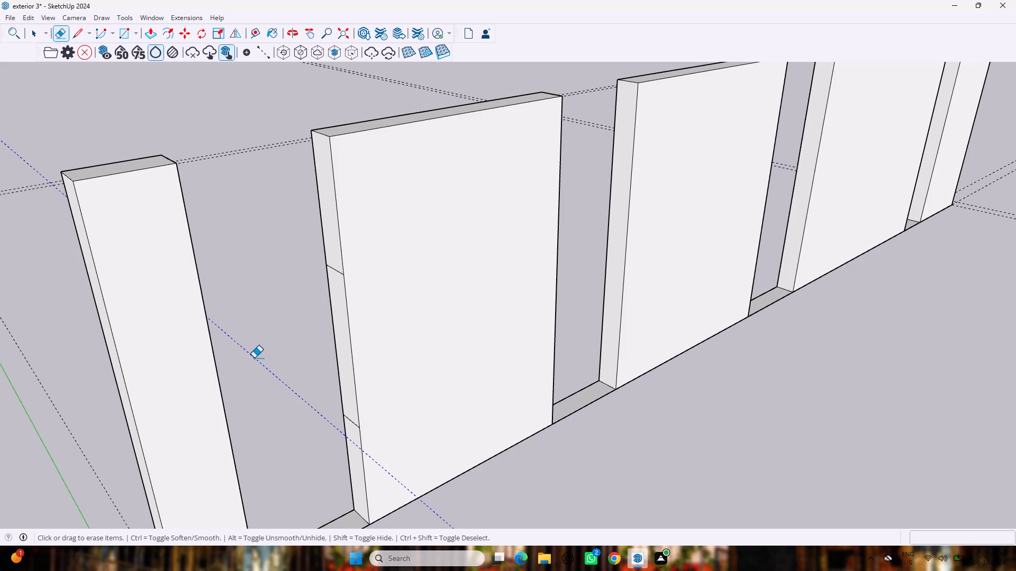
pyautogui.moveTo(254, 358); pyautogui.dragTo(254, 365)
# Push/Pull the jamb face above the head line 3' across the first opening to the short end segment, forming the lintel.
pyautogui.moveTo(262, 373); pyautogui.dragTo(88, 375, button='middle')
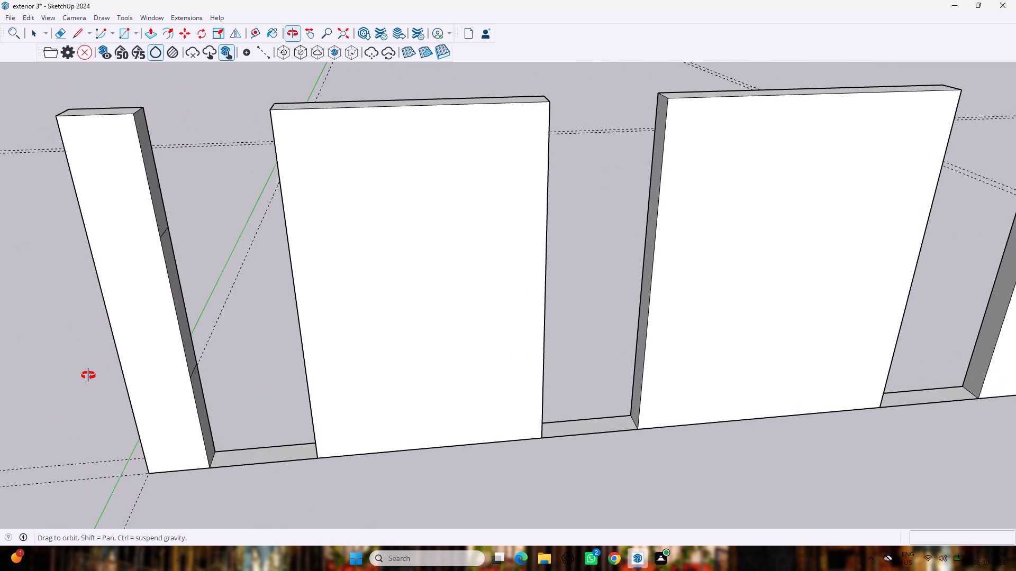
pyautogui.moveTo(88, 375); pyautogui.dragTo(85, 372, button='middle')
pyautogui.press('space')
pyautogui.moveTo(72, 330); pyautogui.dragTo(684, 300, button='middle')
pyautogui.press('p')
pyautogui.moveTo(658, 207); pyautogui.dragTo(750, 226)
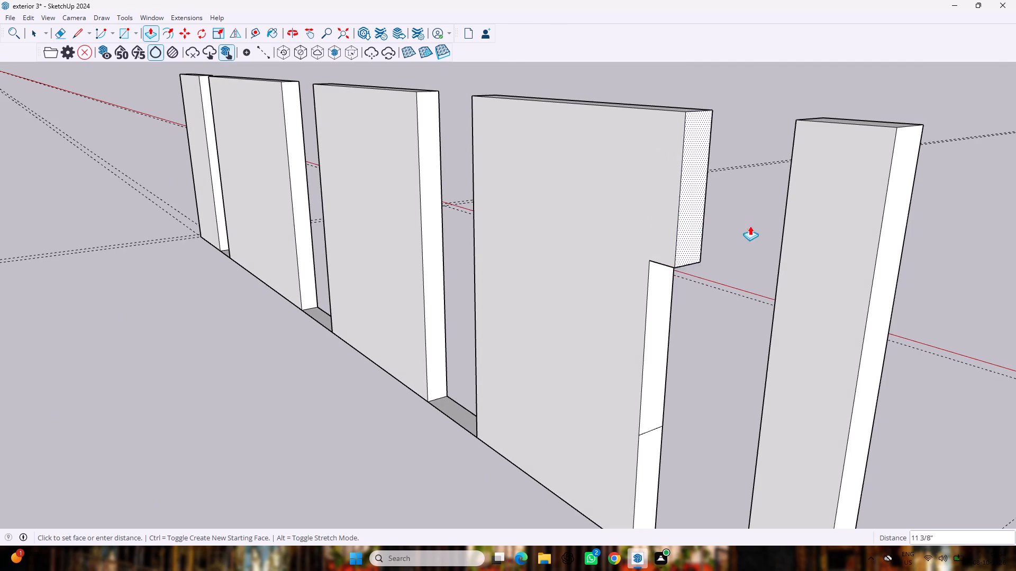
pyautogui.moveTo(750, 226); pyautogui.dragTo(790, 240)
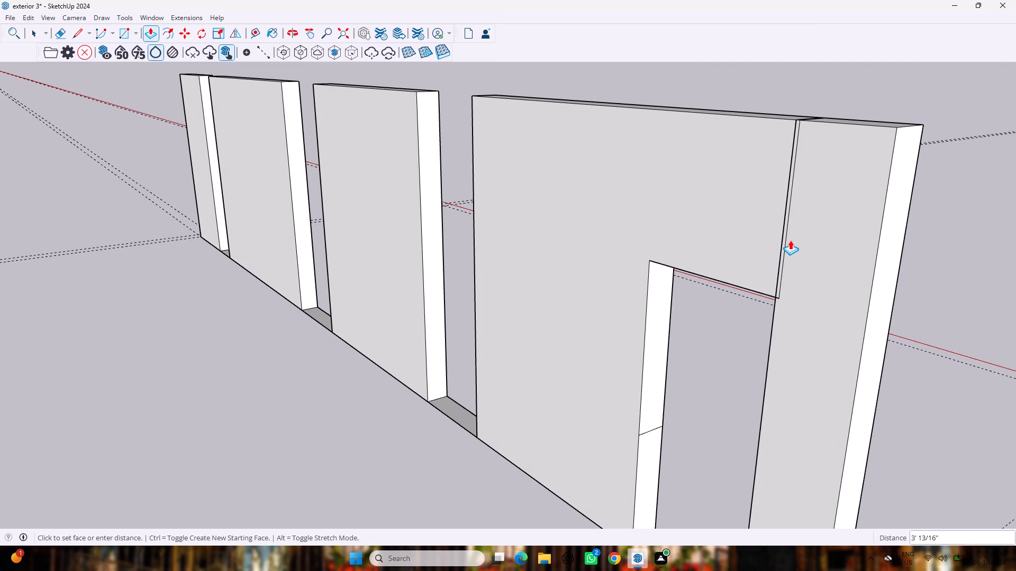
pyautogui.moveTo(790, 240); pyautogui.dragTo(785, 240)
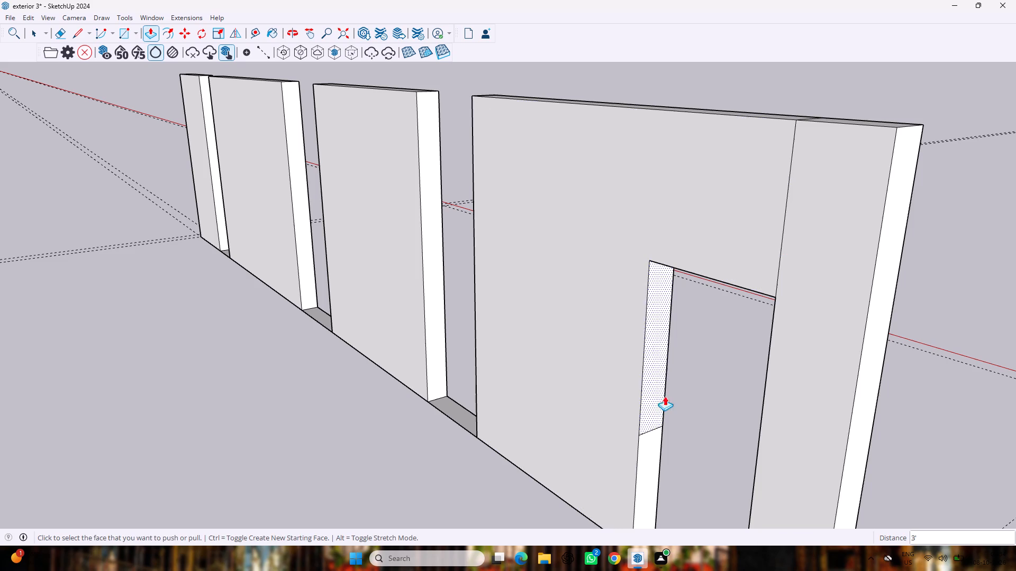
# Push/Pull the jamb face below the sill line 3' across to the short end segment, closing the wall under the window.
pyautogui.moveTo(657, 447); pyautogui.dragTo(779, 481)
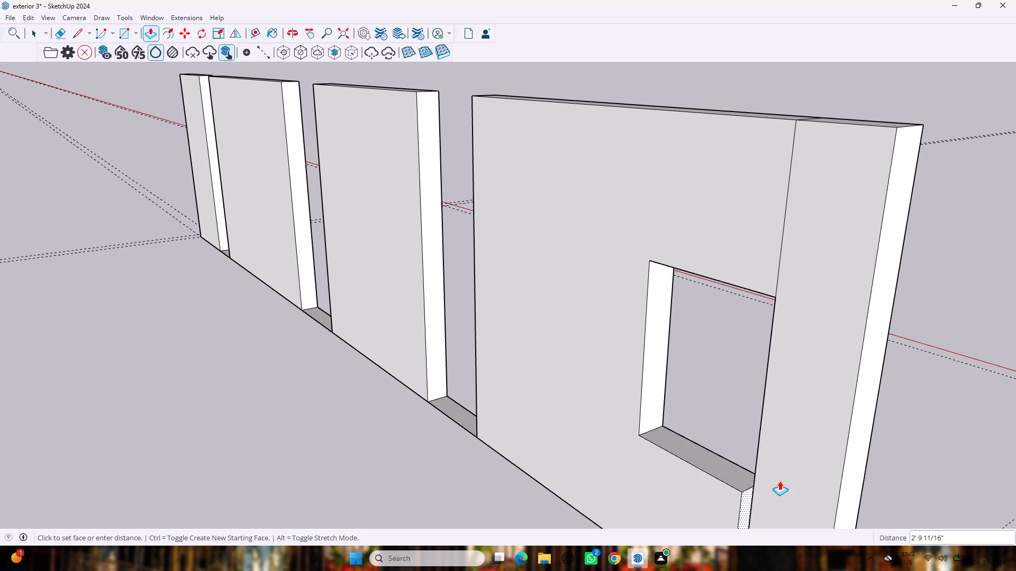
pyautogui.moveTo(779, 481); pyautogui.dragTo(761, 429)
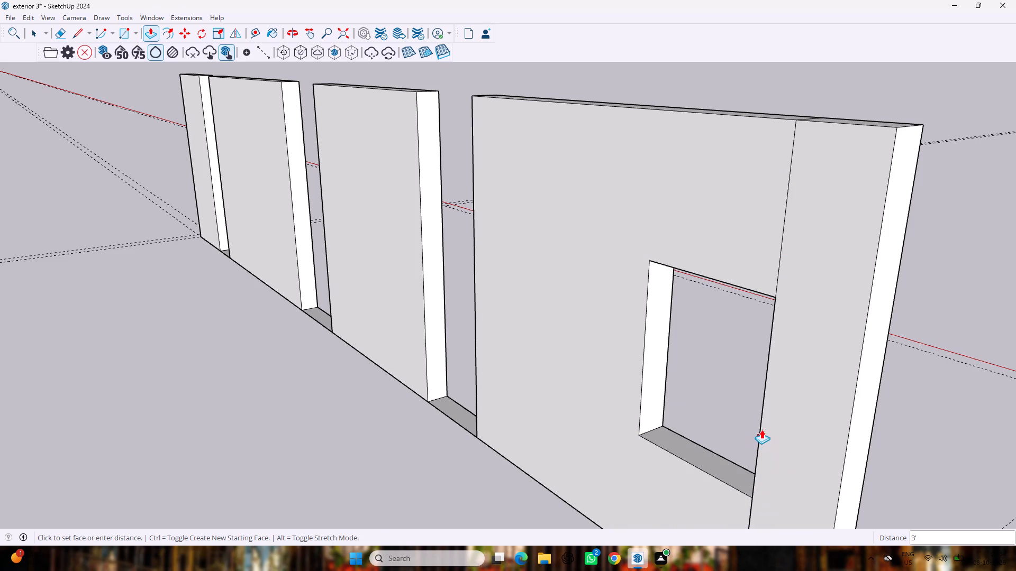
pyautogui.moveTo(761, 429); pyautogui.dragTo(761, 429)
pyautogui.press('space')
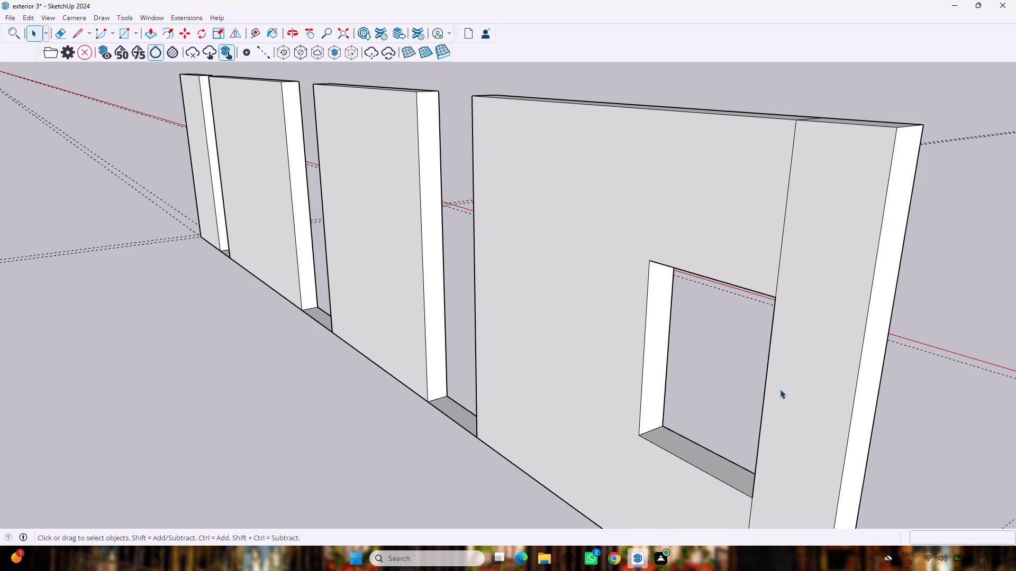
# Erase the vertical seam edges above and below the window opening on the wall face.
pyautogui.press('e')
pyautogui.moveTo(730, 197); pyautogui.dragTo(817, 231)
pyautogui.scroll(-8, 815, 231)
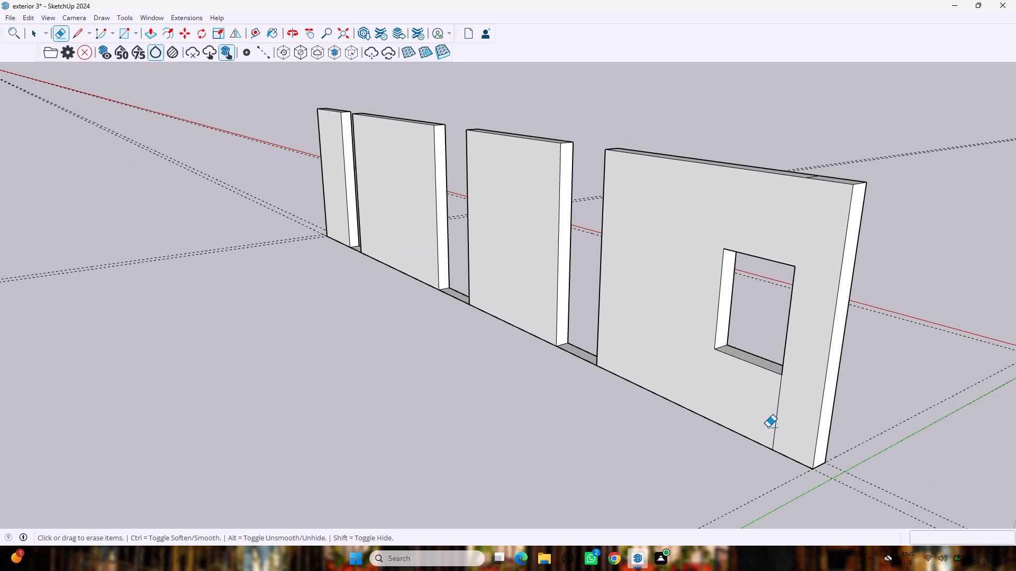
pyautogui.moveTo(764, 427); pyautogui.dragTo(772, 431)
pyautogui.moveTo(767, 417); pyautogui.dragTo(784, 426)
# Erase the leftover seam edges around the first window on the wall's opposite face and across the wall top.
pyautogui.moveTo(910, 352); pyautogui.dragTo(426, 386, button='middle')
pyautogui.scroll(-3, 402, 369)
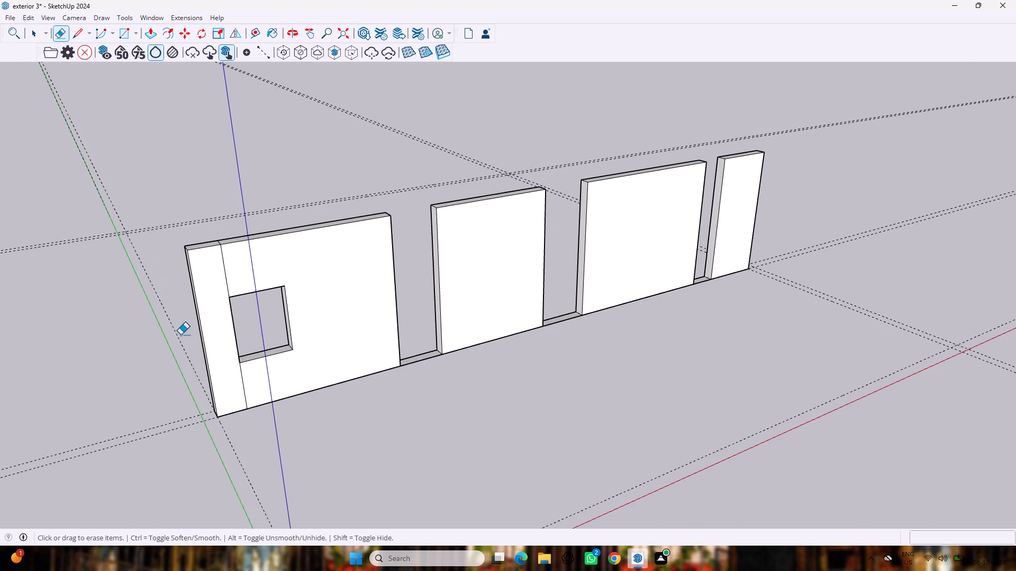
pyautogui.scroll(4, 201, 305)
pyautogui.moveTo(244, 272); pyautogui.dragTo(225, 279)
pyautogui.moveTo(242, 249); pyautogui.dragTo(281, 346, button='middle')
pyautogui.scroll(4, 257, 335)
pyautogui.moveTo(248, 311); pyautogui.dragTo(238, 317)
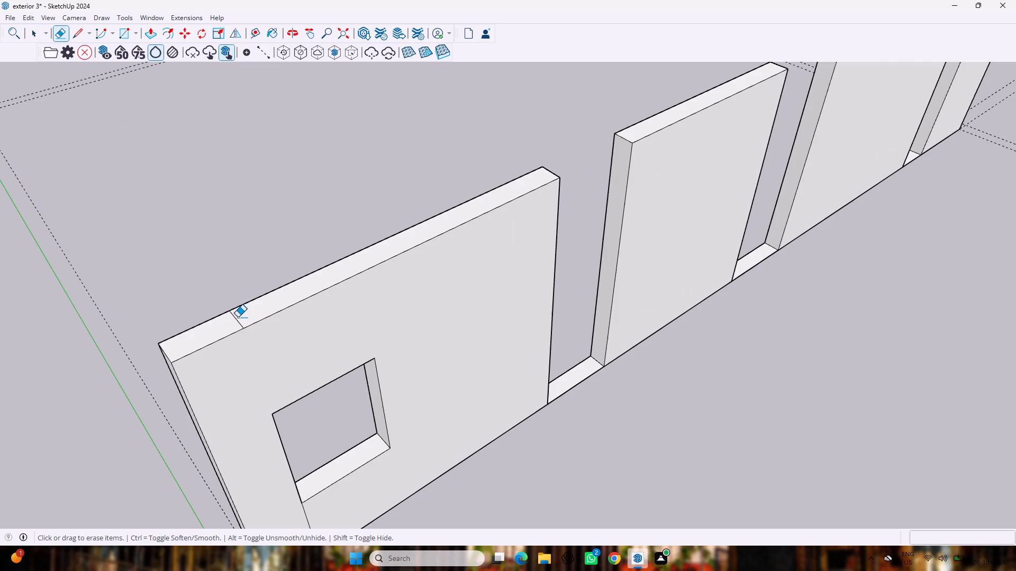
pyautogui.moveTo(238, 317); pyautogui.dragTo(229, 322)
pyautogui.scroll(-5, 222, 315)
pyautogui.scroll(3, 307, 481)
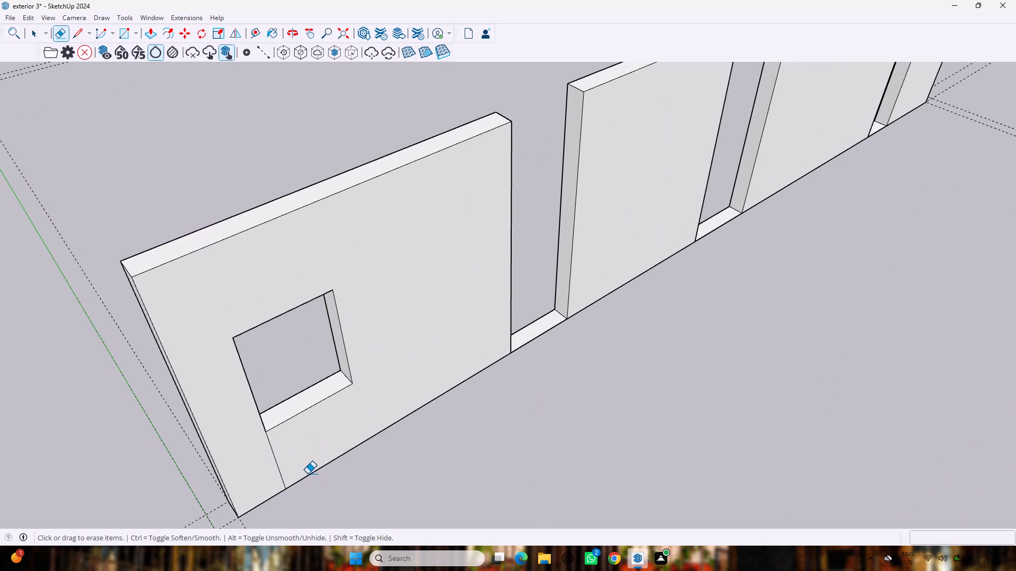
pyautogui.moveTo(302, 456); pyautogui.dragTo(278, 459)
pyautogui.moveTo(267, 458); pyautogui.dragTo(288, 451)
pyautogui.scroll(3, 333, 430)
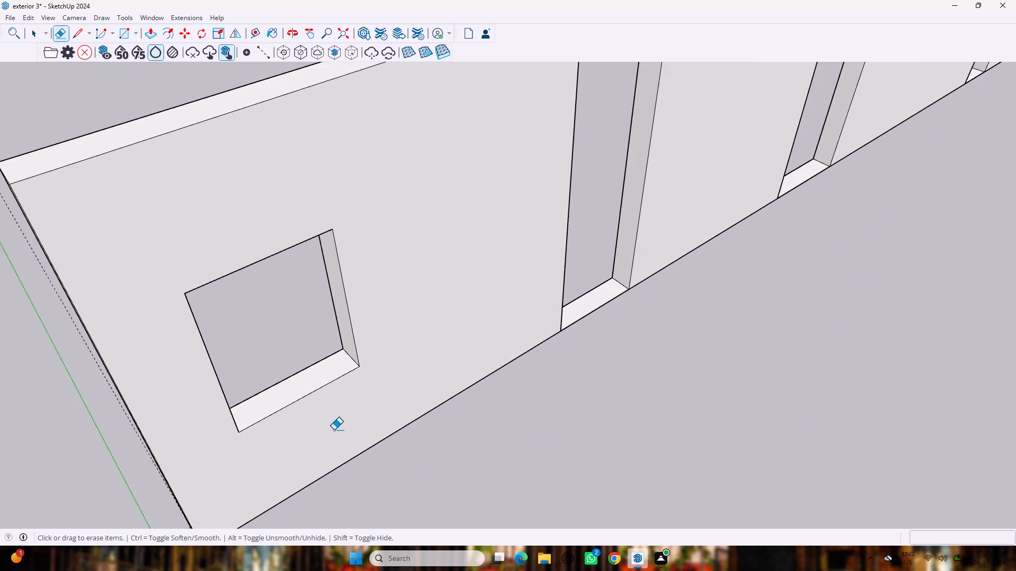
pyautogui.scroll(-6, 256, 565)
pyautogui.scroll(-2, 472, 331)
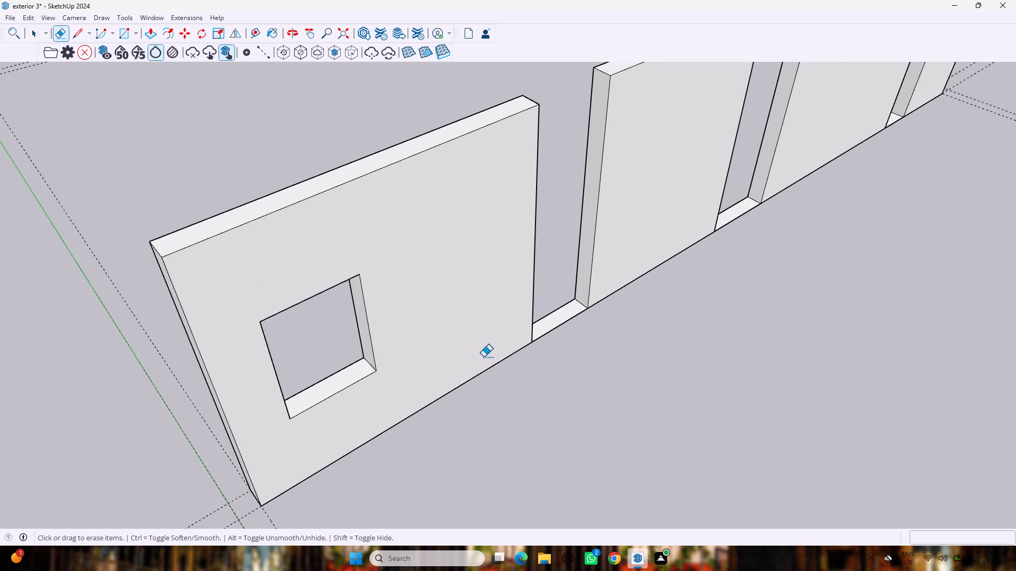
# Place guides 3' below the wall top on both jambs of the second opening.
pyautogui.press('t')
pyautogui.scroll(-7, 485, 354)
pyautogui.scroll(6, 559, 199)
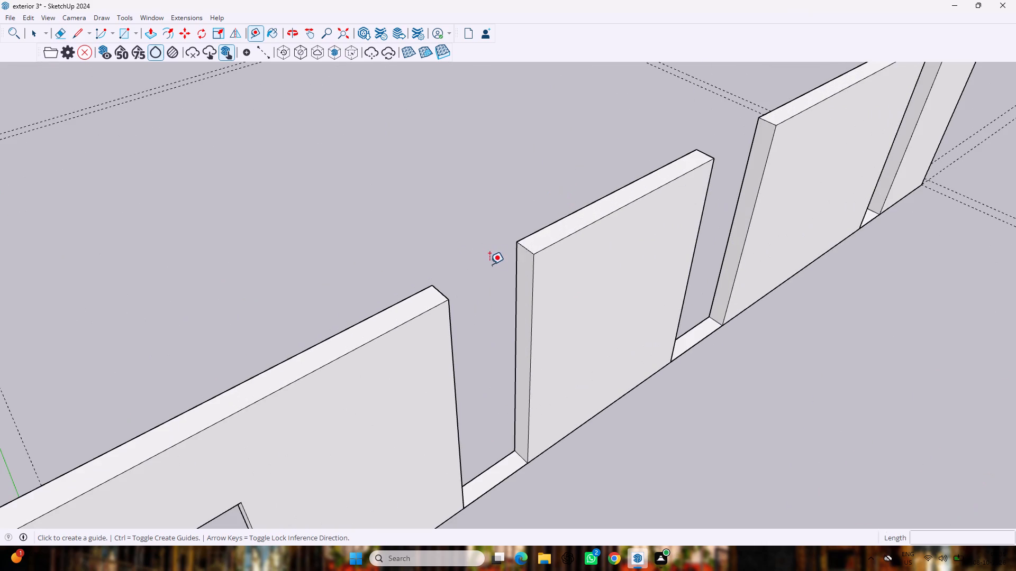
pyautogui.click(523, 251)
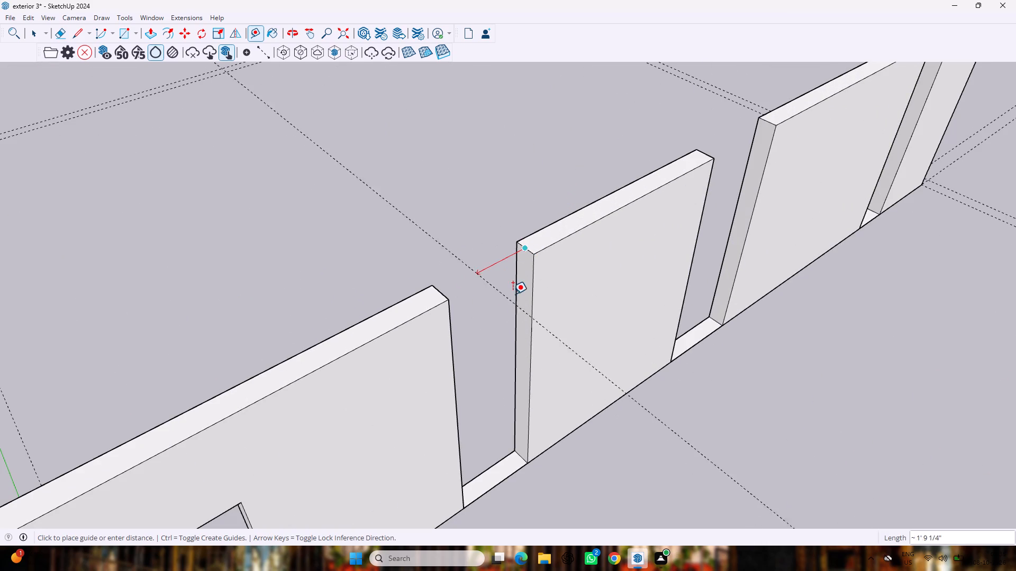
pyautogui.write("3'")
pyautogui.press('Return')
pyautogui.scroll(1, 509, 274)
pyautogui.moveTo(509, 278); pyautogui.dragTo(426, 262, button='middle')
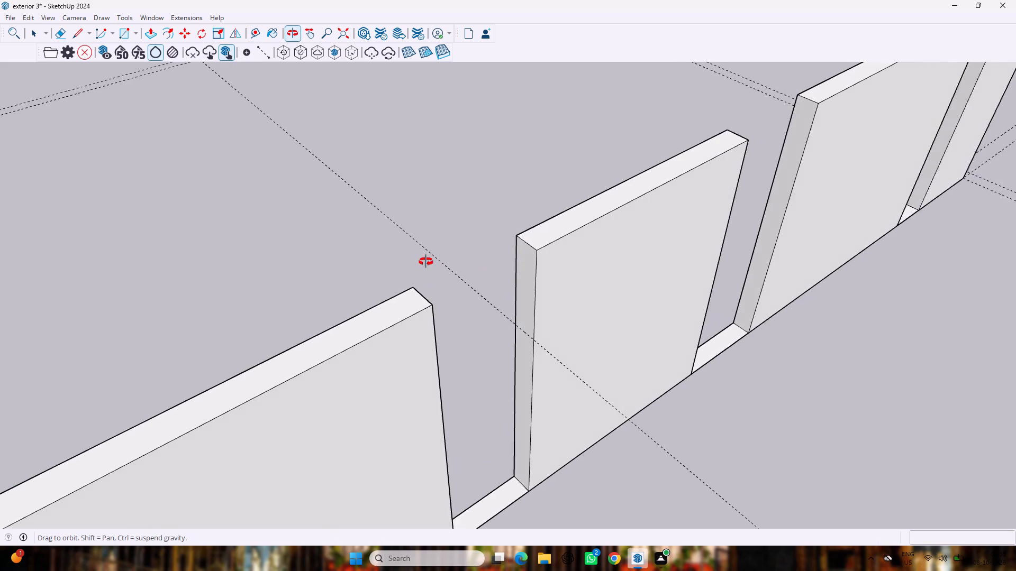
pyautogui.moveTo(426, 262); pyautogui.dragTo(201, 199, button='middle')
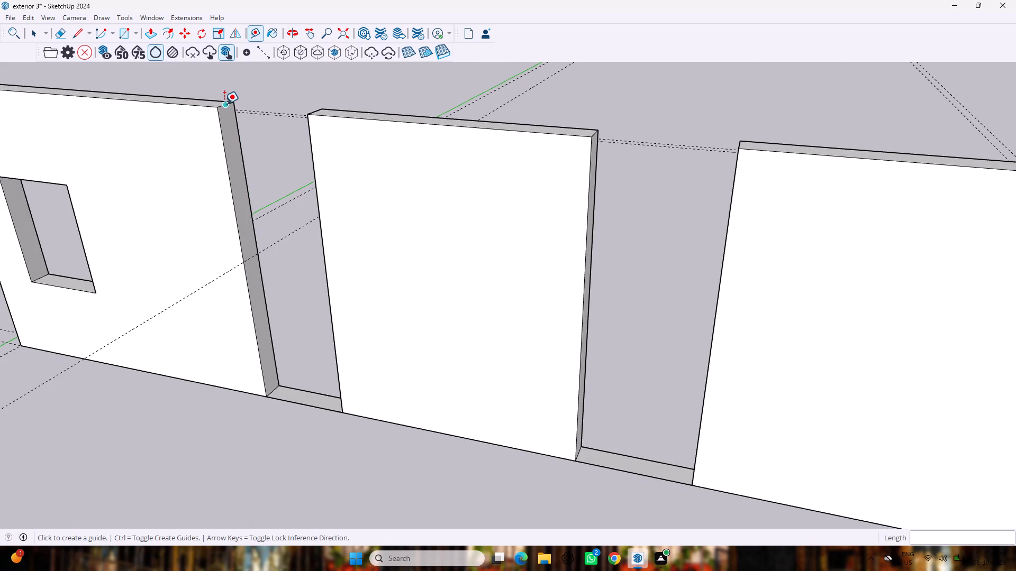
pyautogui.click(225, 104)
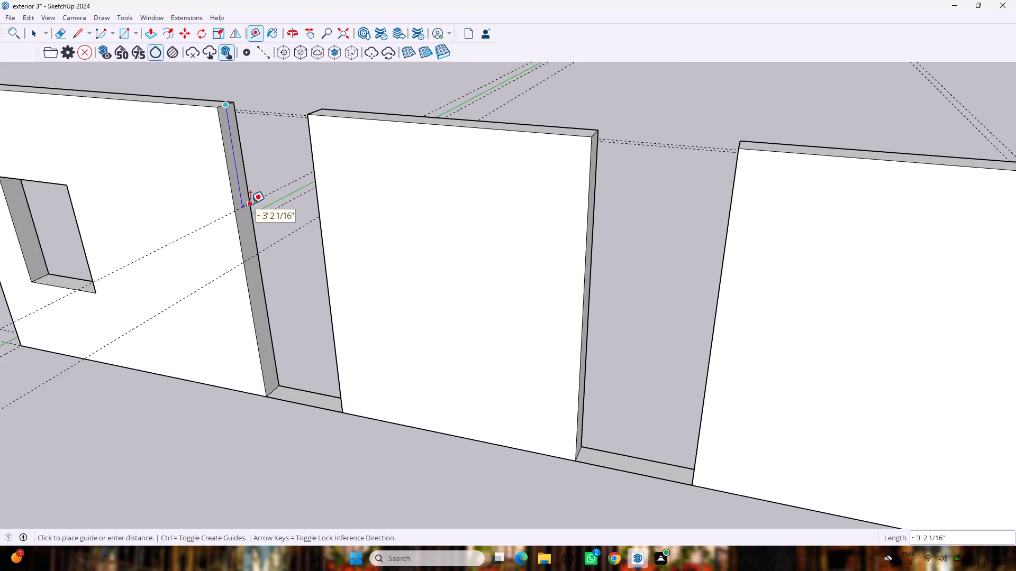
pyautogui.write("3'")
pyautogui.press('Return')
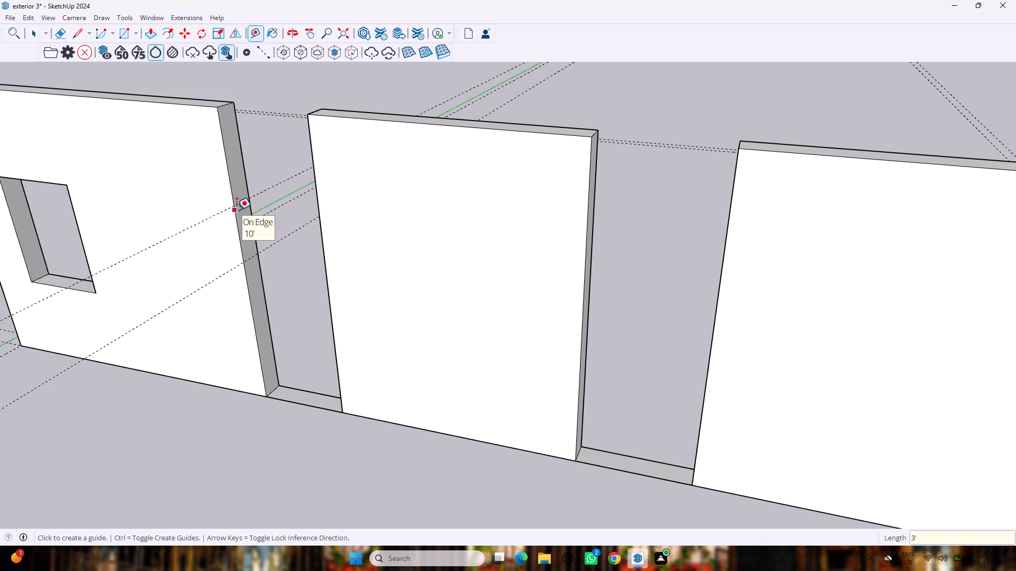
# Draw a 9" line along the guide across each jamb face of the second opening.
pyautogui.press('l')
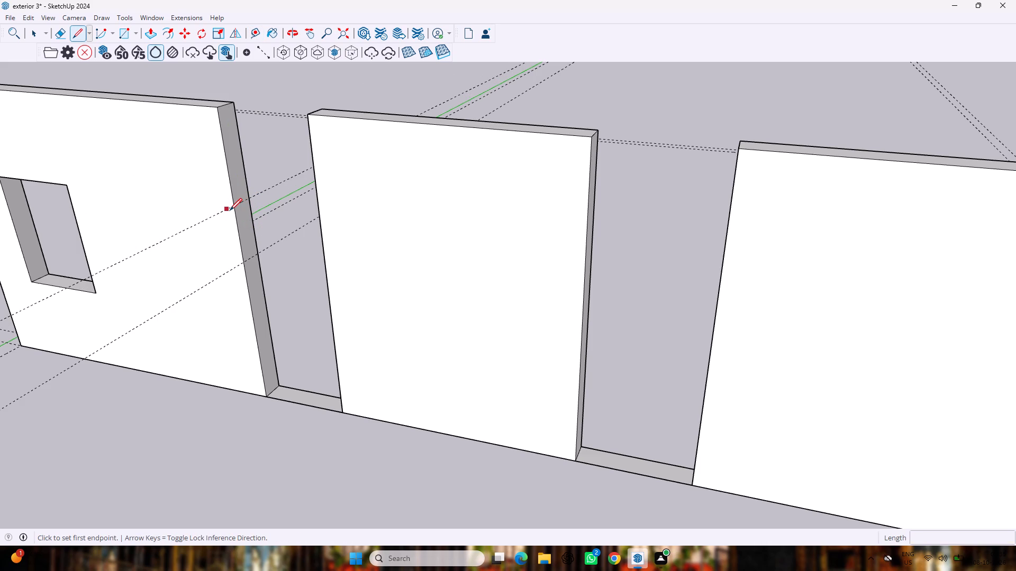
pyautogui.click(231, 208)
pyautogui.click(249, 200)
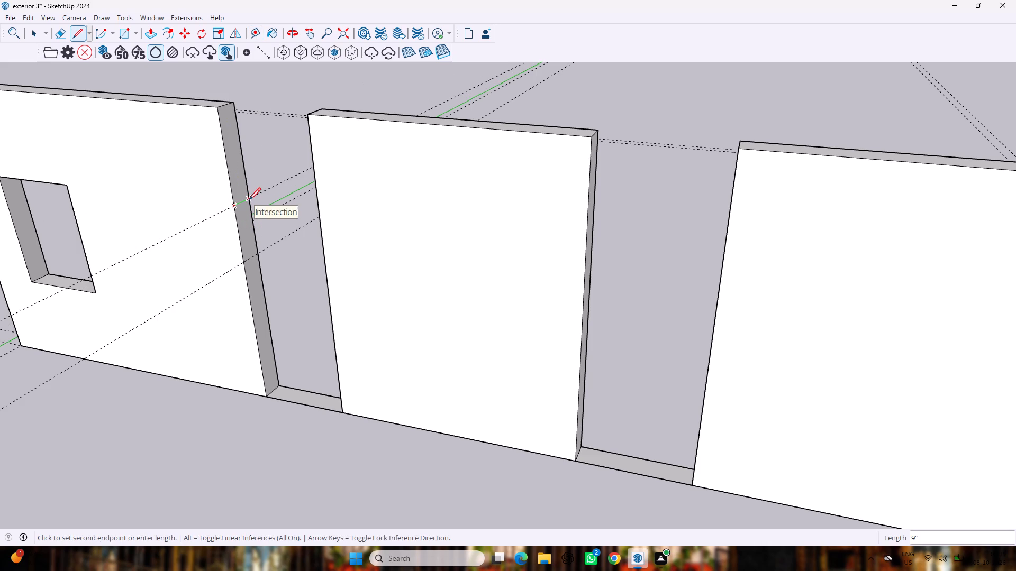
pyautogui.moveTo(206, 210); pyautogui.dragTo(554, 204, button='middle')
pyautogui.scroll(2, 427, 273)
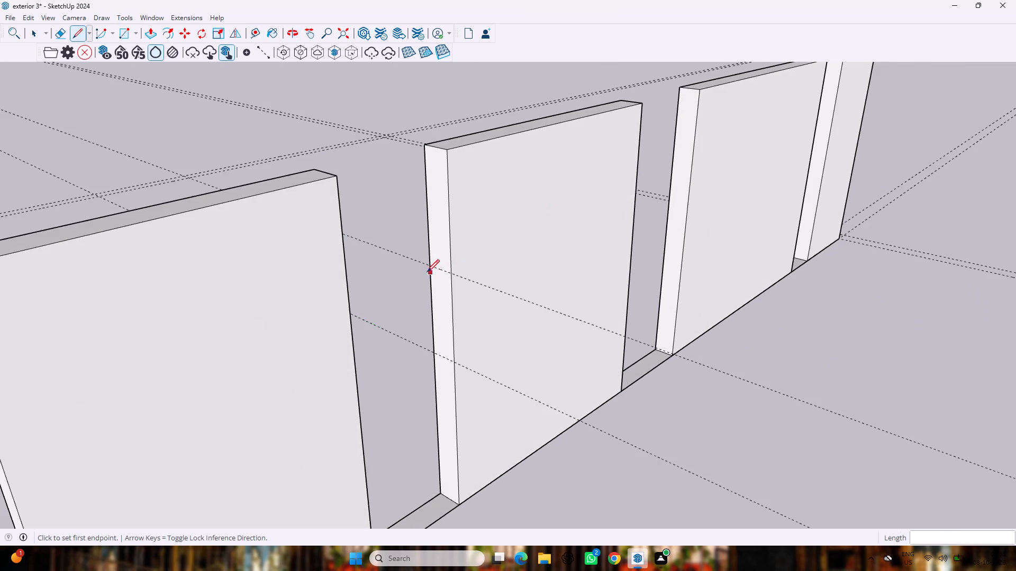
pyautogui.scroll(1, 427, 272)
pyautogui.click(430, 259)
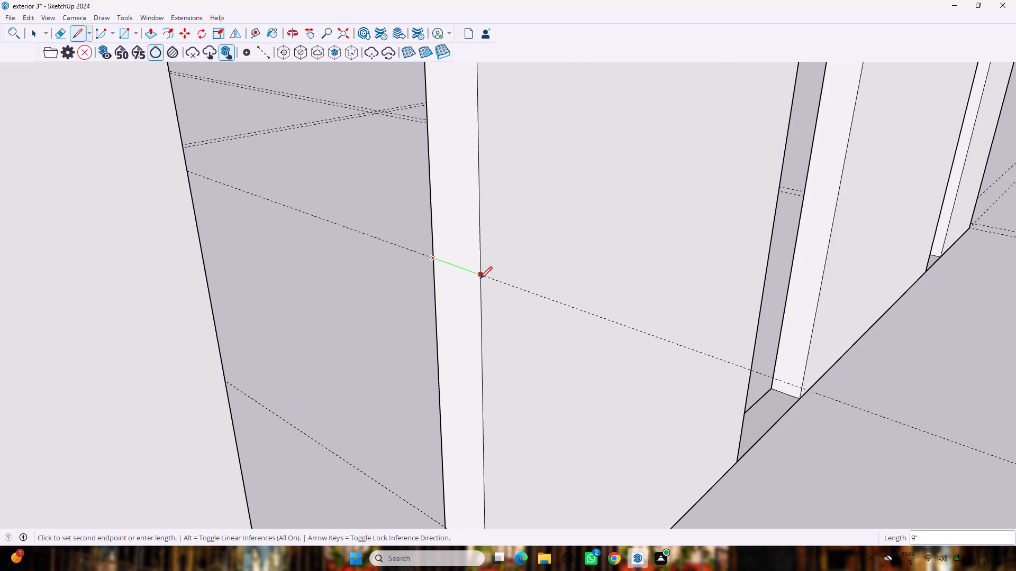
pyautogui.click(482, 274)
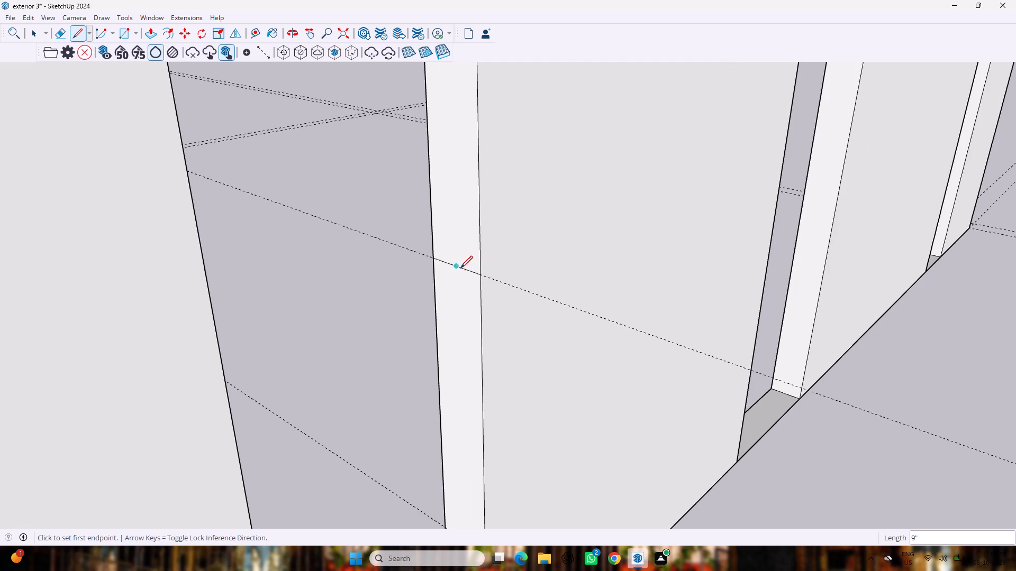
# Push/Pull the jamb face above the head line 3' across the second opening to the opposite wall segment, forming the lintel.
pyautogui.press('p')
pyautogui.moveTo(461, 214); pyautogui.dragTo(207, 287)
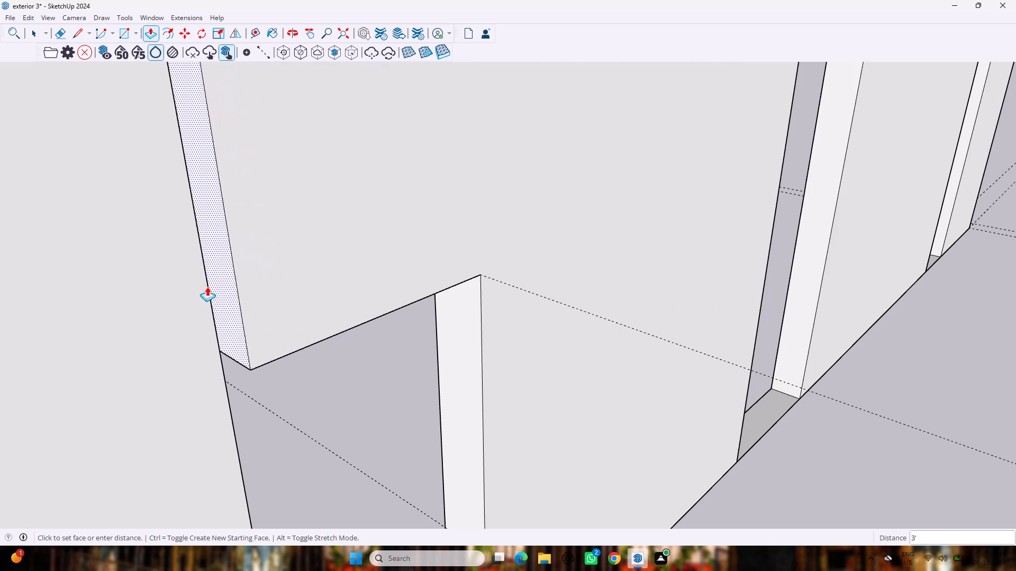
pyautogui.moveTo(207, 287); pyautogui.dragTo(195, 290)
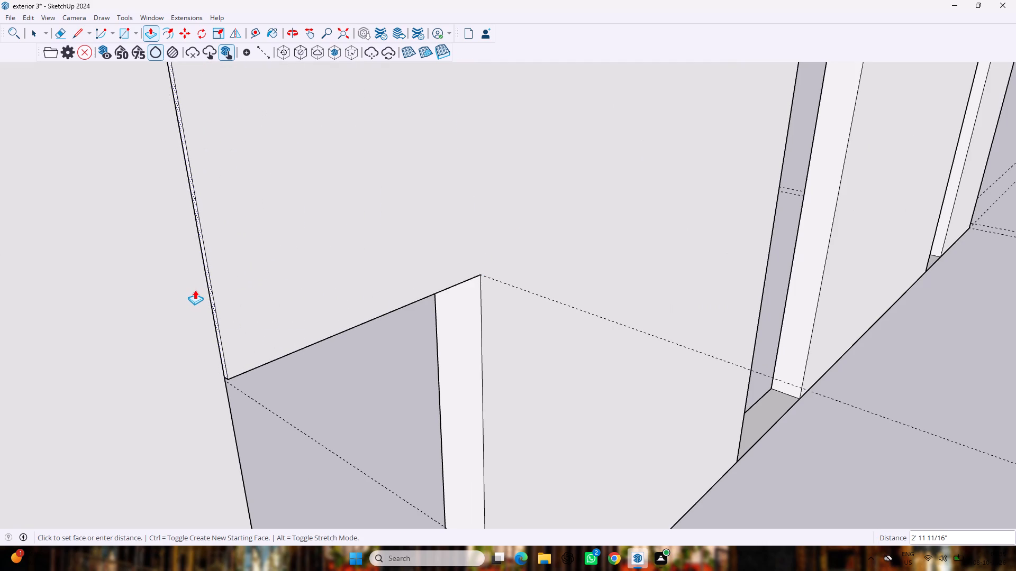
pyautogui.moveTo(195, 290); pyautogui.dragTo(184, 237)
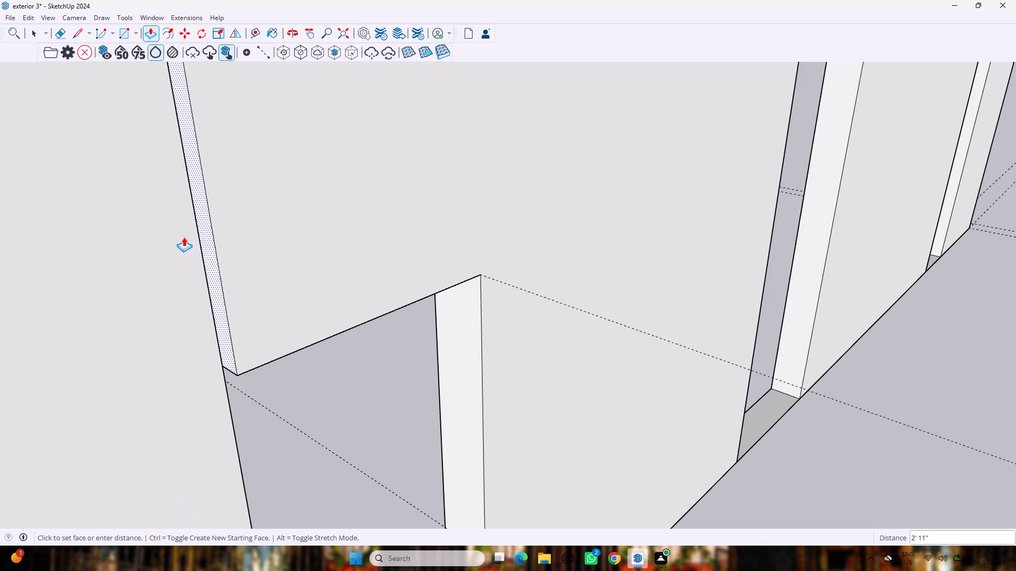
pyautogui.moveTo(184, 237); pyautogui.dragTo(176, 207)
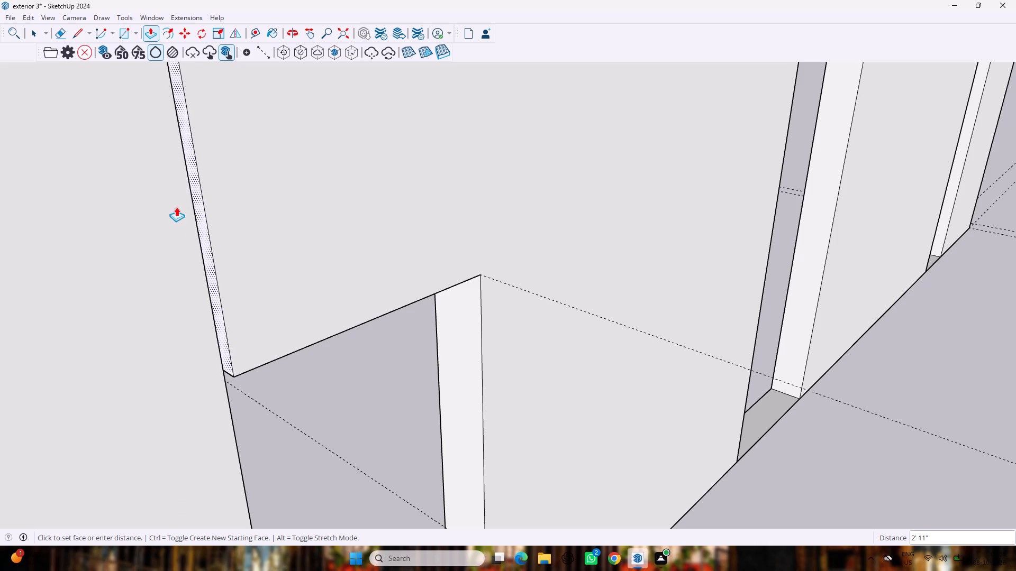
pyautogui.moveTo(176, 207); pyautogui.dragTo(185, 167)
# Erase the two head-height guides at the second opening.
pyautogui.scroll(-9, 171, 170)
pyautogui.press('space')
pyautogui.press('e')
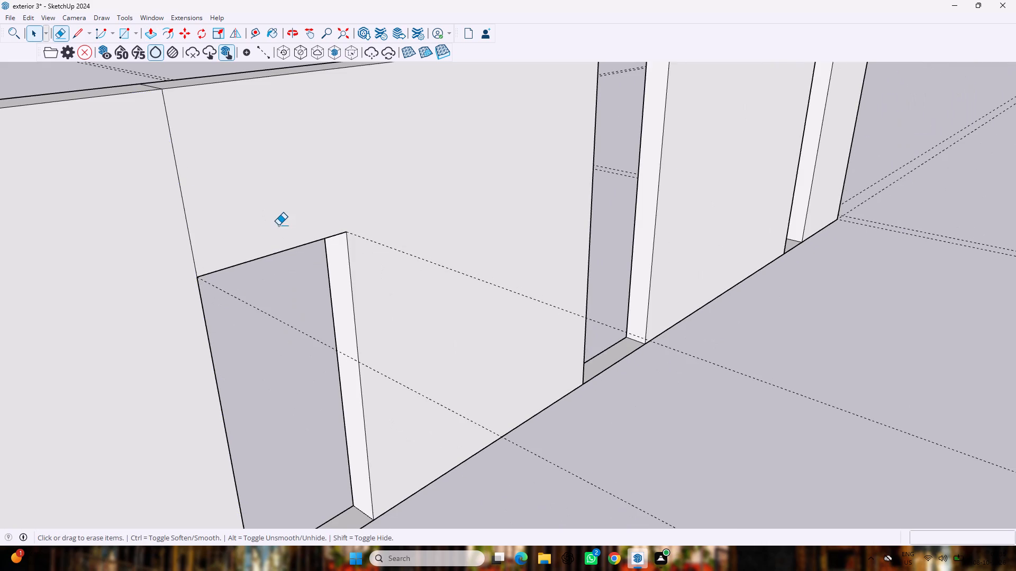
pyautogui.scroll(-9, 279, 225)
pyautogui.moveTo(569, 283); pyautogui.dragTo(488, 368)
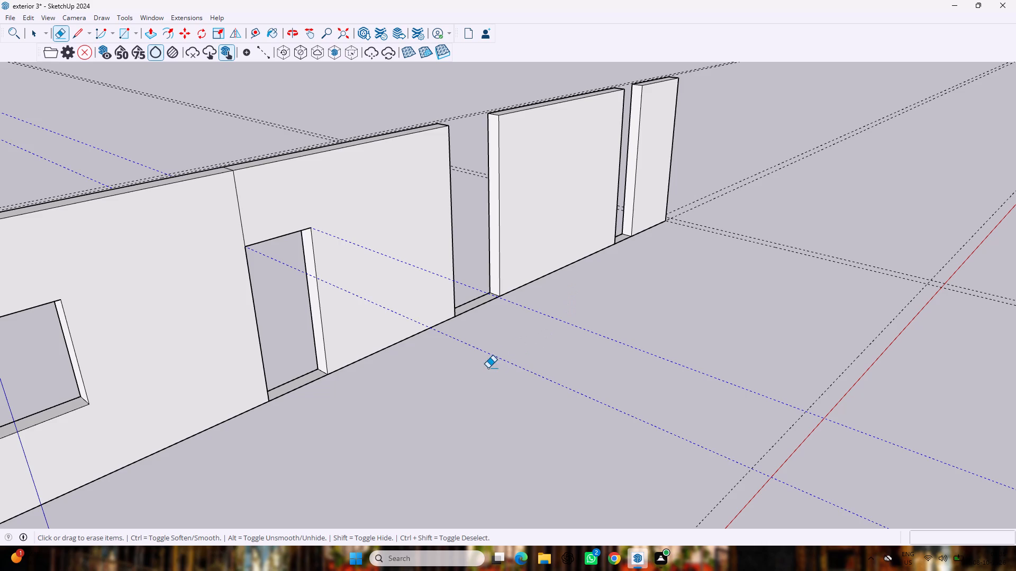
pyautogui.moveTo(488, 368); pyautogui.dragTo(484, 371)
# Erase the seam edges above the second opening on both wall faces and across the wall top.
pyautogui.press('e')
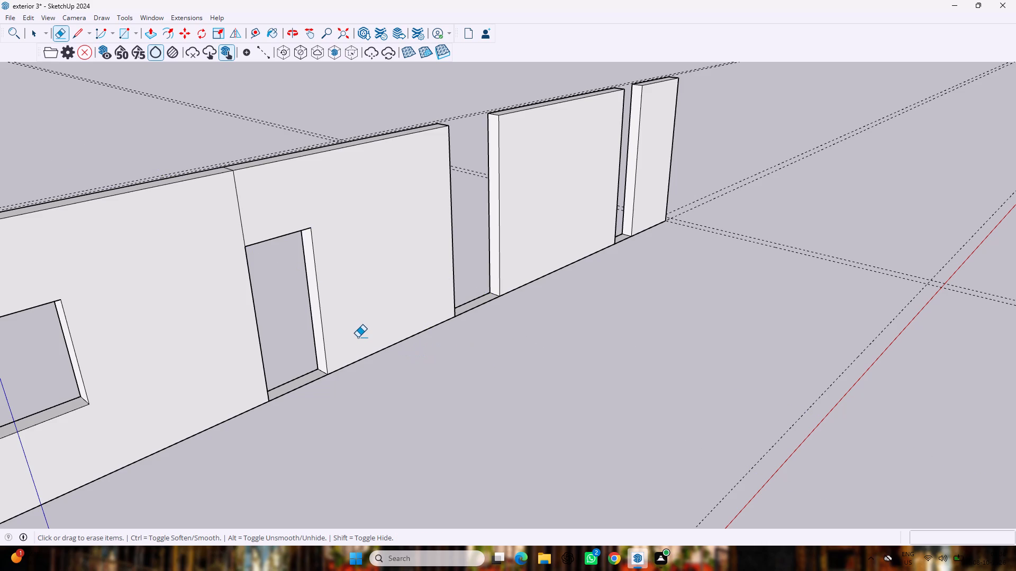
pyautogui.moveTo(221, 199); pyautogui.dragTo(242, 194)
pyautogui.moveTo(174, 162); pyautogui.dragTo(175, 165, button='middle')
pyautogui.moveTo(175, 165); pyautogui.dragTo(320, 302, button='middle')
pyautogui.scroll(3, 334, 337)
pyautogui.moveTo(368, 444); pyautogui.dragTo(369, 454)
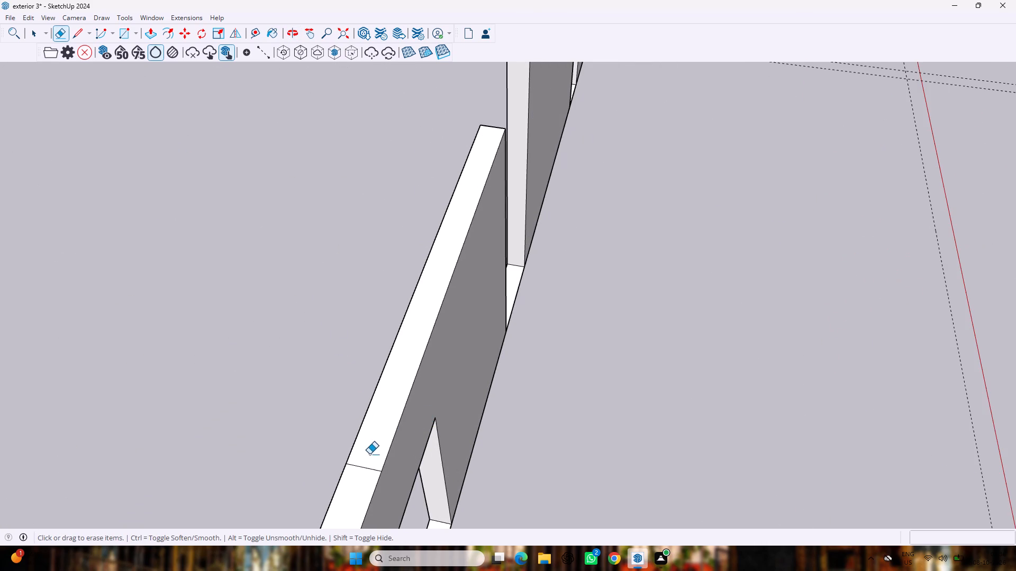
pyautogui.moveTo(369, 454); pyautogui.dragTo(365, 472)
pyautogui.scroll(1, 196, 430)
pyautogui.moveTo(197, 430); pyautogui.dragTo(478, 366, button='middle')
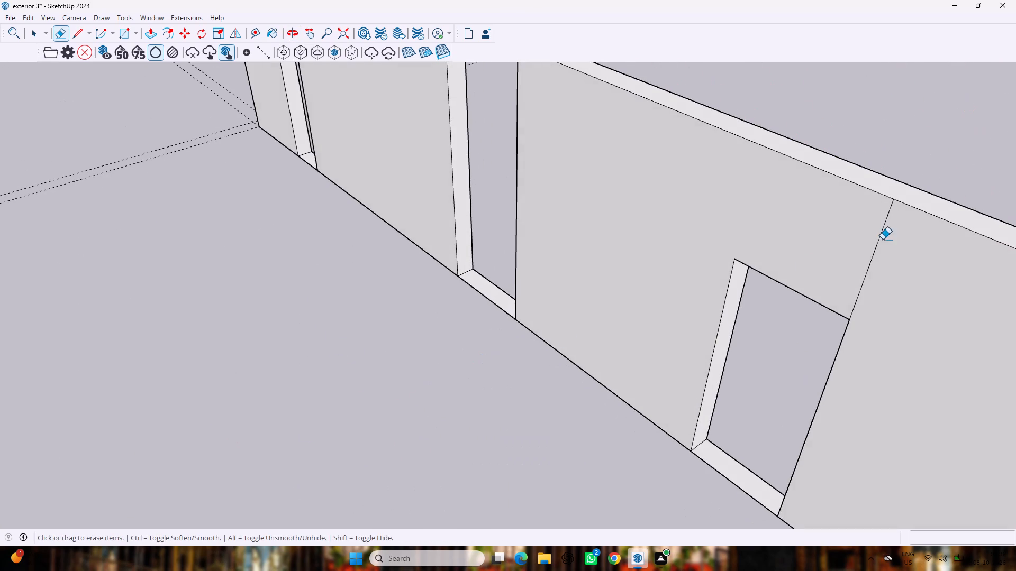
pyautogui.moveTo(888, 237); pyautogui.dragTo(784, 229)
pyautogui.scroll(-6, 767, 223)
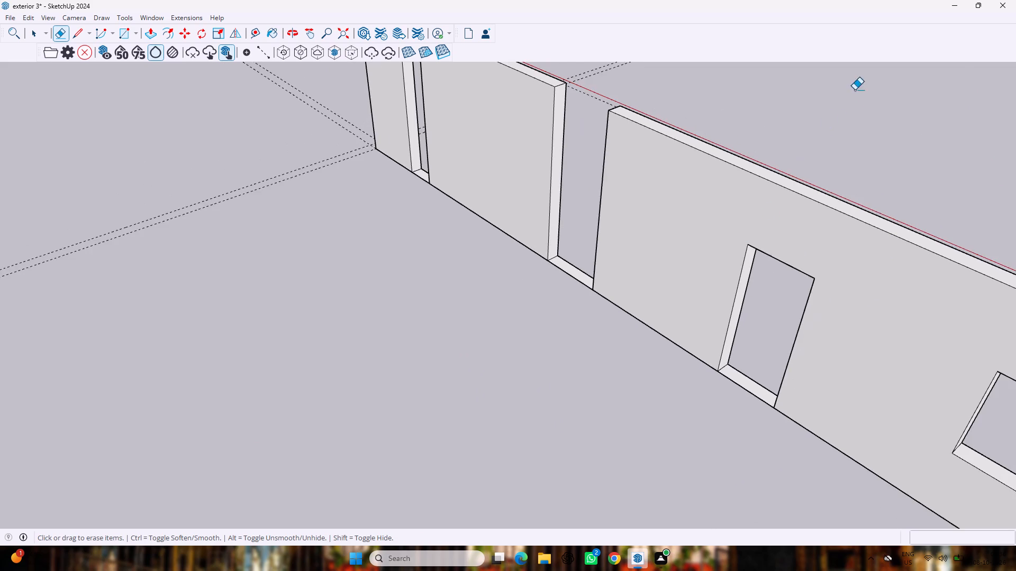
# Erase the floor strip between the jambs at the base of the second opening, leaving a clear doorway.
pyautogui.moveTo(855, 92); pyautogui.dragTo(230, 97, button='middle')
pyautogui.scroll(3, 309, 292)
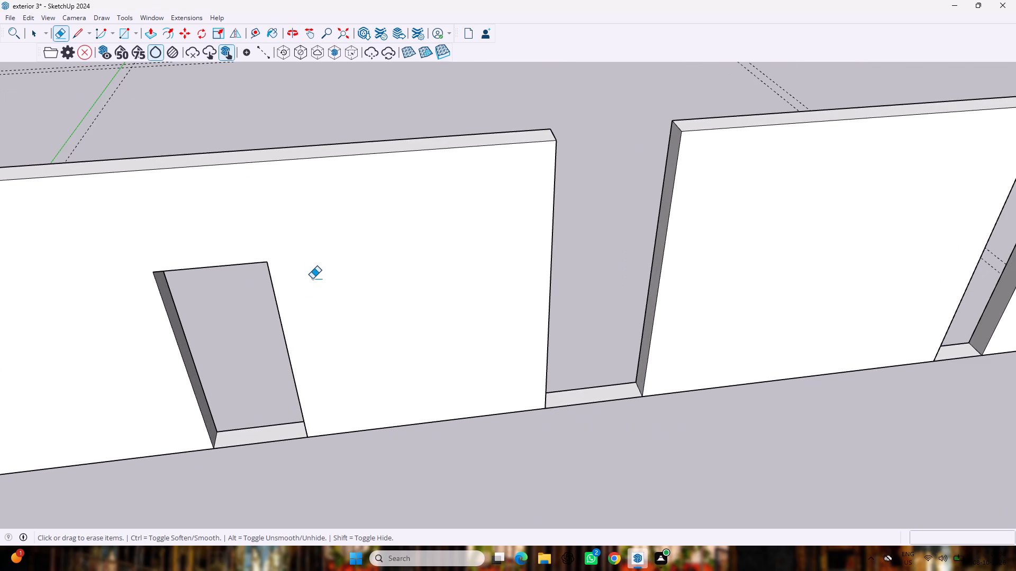
pyautogui.press('t')
pyautogui.press('e')
pyautogui.moveTo(225, 383); pyautogui.dragTo(242, 471)
# Place a guide 3' below the wall top on the third opening's jamb, on the side of the solid middle wall segment.
pyautogui.scroll(-6, 226, 463)
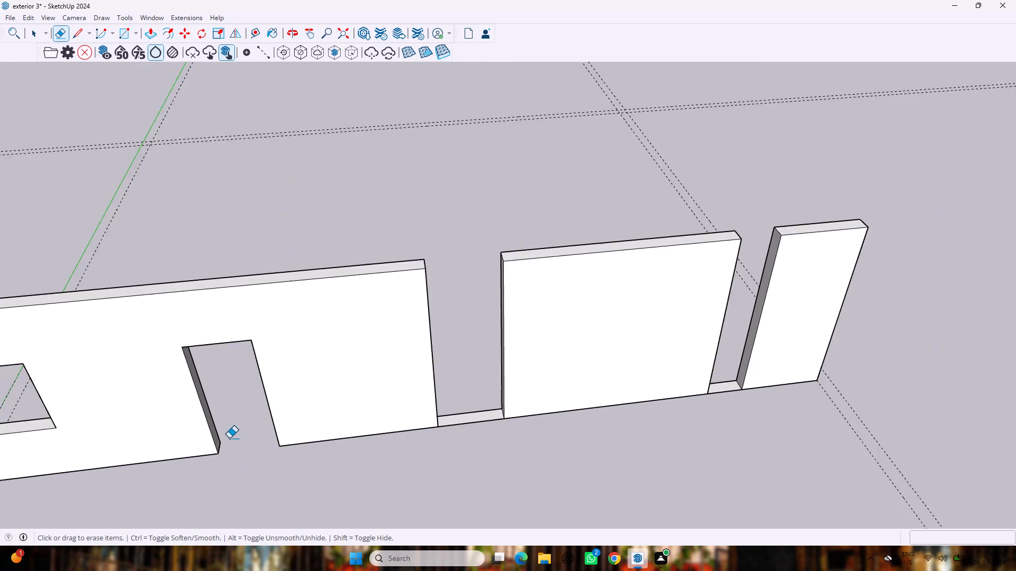
pyautogui.scroll(-3, 229, 438)
pyautogui.scroll(1, 0, 515)
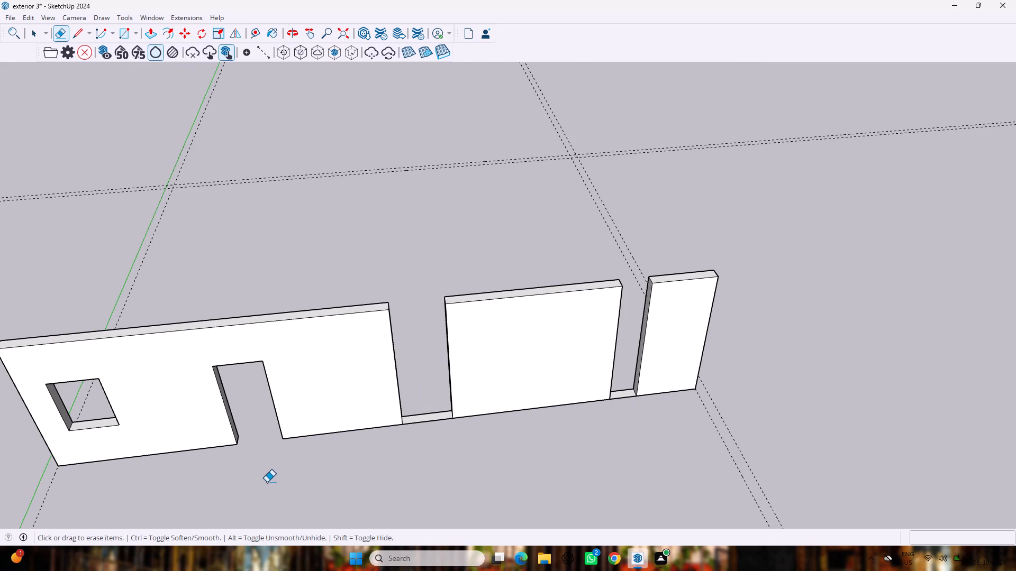
pyautogui.press('t')
pyautogui.scroll(2, 414, 326)
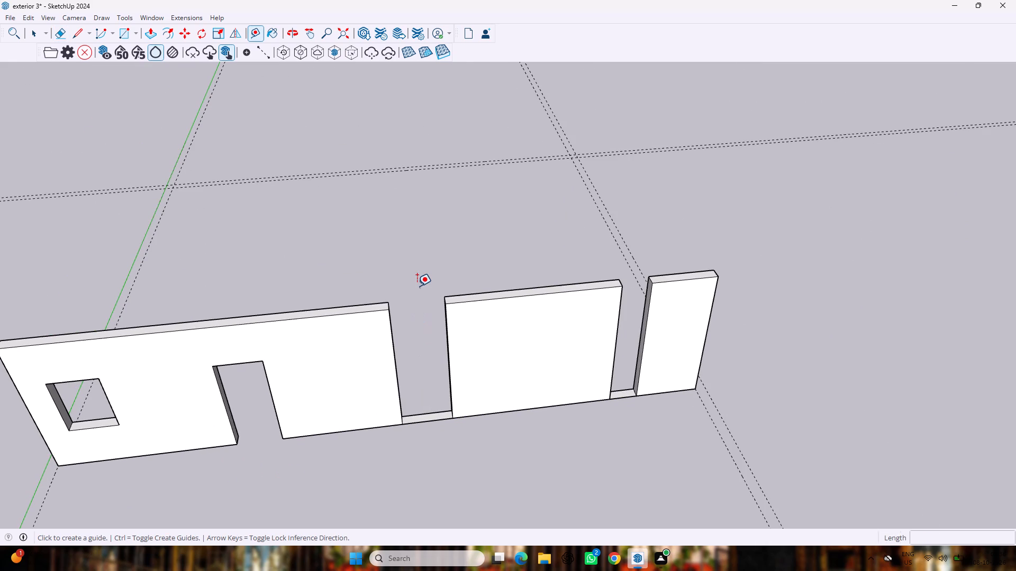
pyautogui.scroll(4, 417, 286)
pyautogui.moveTo(420, 272); pyautogui.dragTo(624, 229, button='middle')
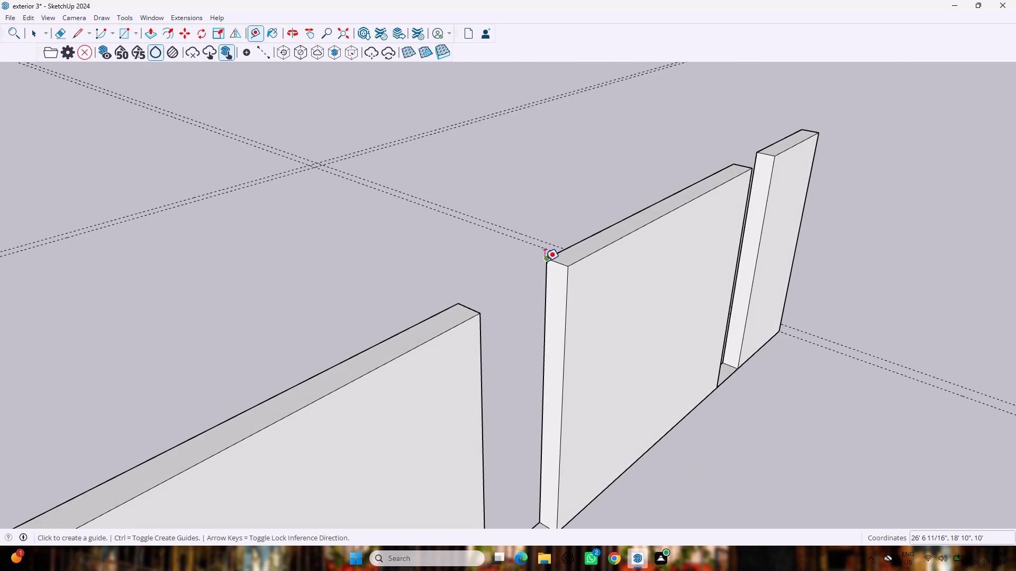
pyautogui.click(558, 263)
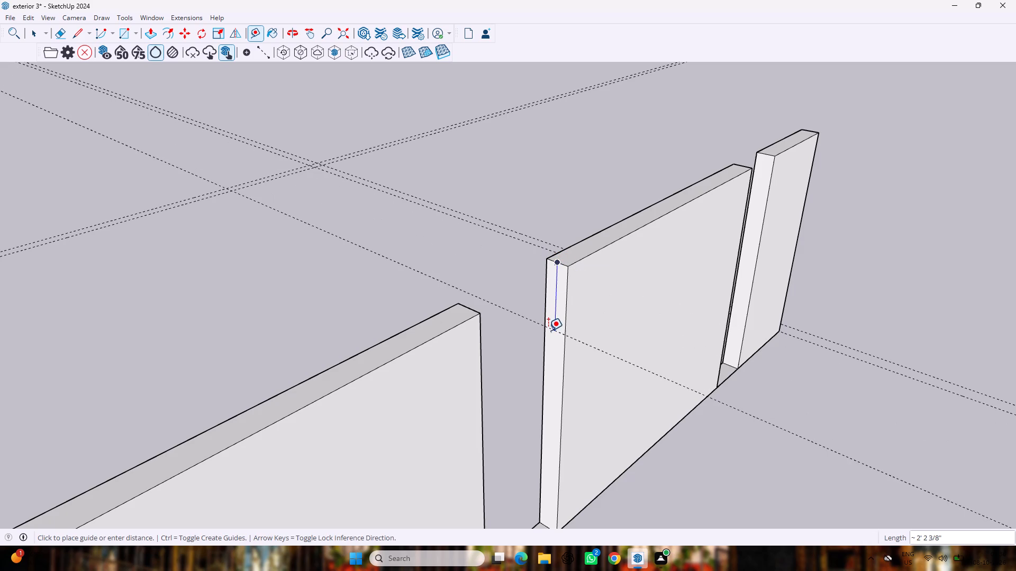
pyautogui.write("3'")
pyautogui.press('Return')
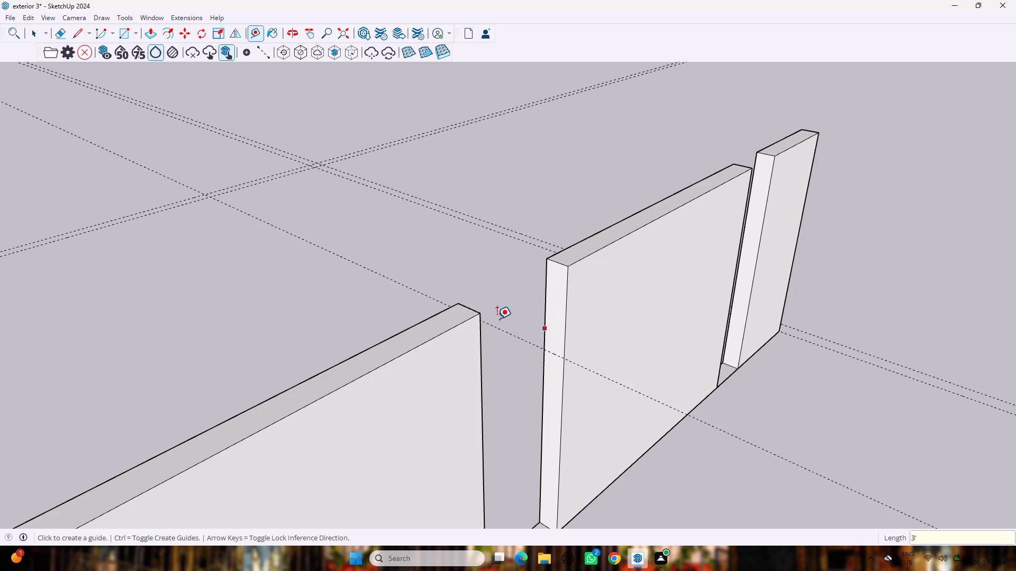
# Place a matching guide 3' below the wall top on the third opening's opposite jamb, on the doorway segment.
pyautogui.moveTo(406, 308); pyautogui.dragTo(1014, 346, button='middle')
pyautogui.scroll(5, 739, 238)
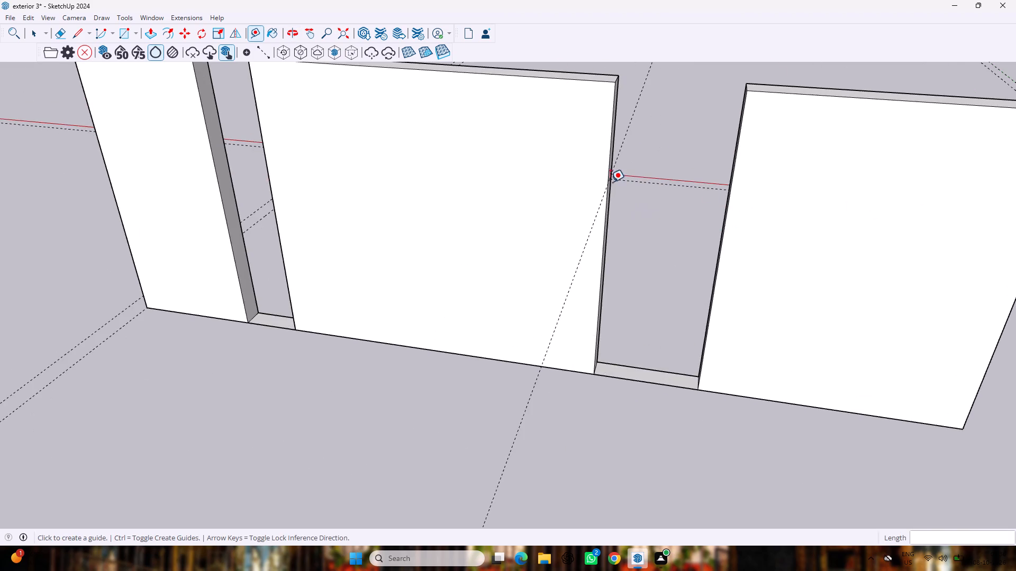
pyautogui.moveTo(610, 182); pyautogui.dragTo(877, 172, button='middle')
pyautogui.scroll(1, 610, 182)
pyautogui.scroll(-4, 877, 172)
pyautogui.scroll(4, 663, 110)
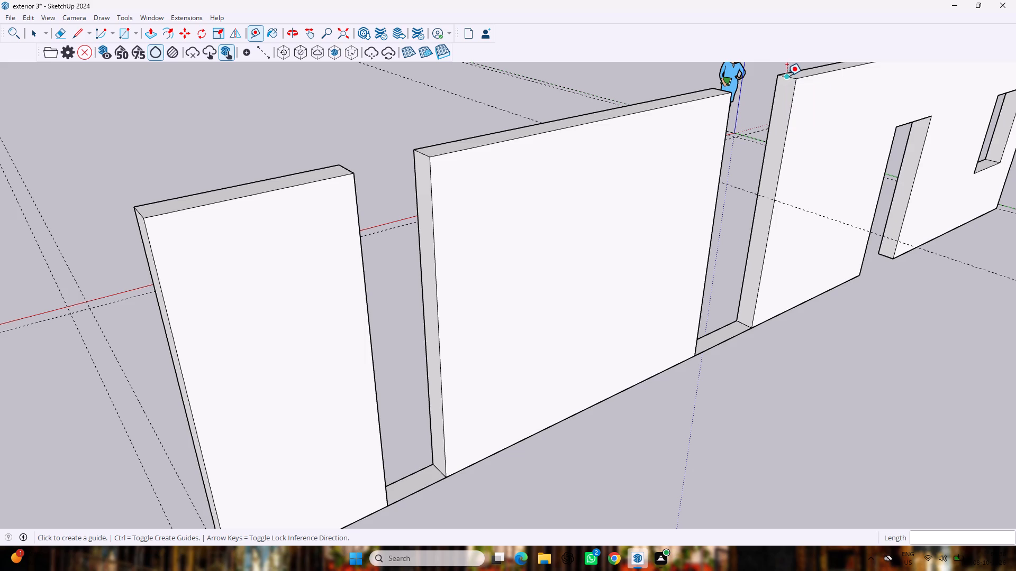
pyautogui.click(785, 76)
pyautogui.write("3'")
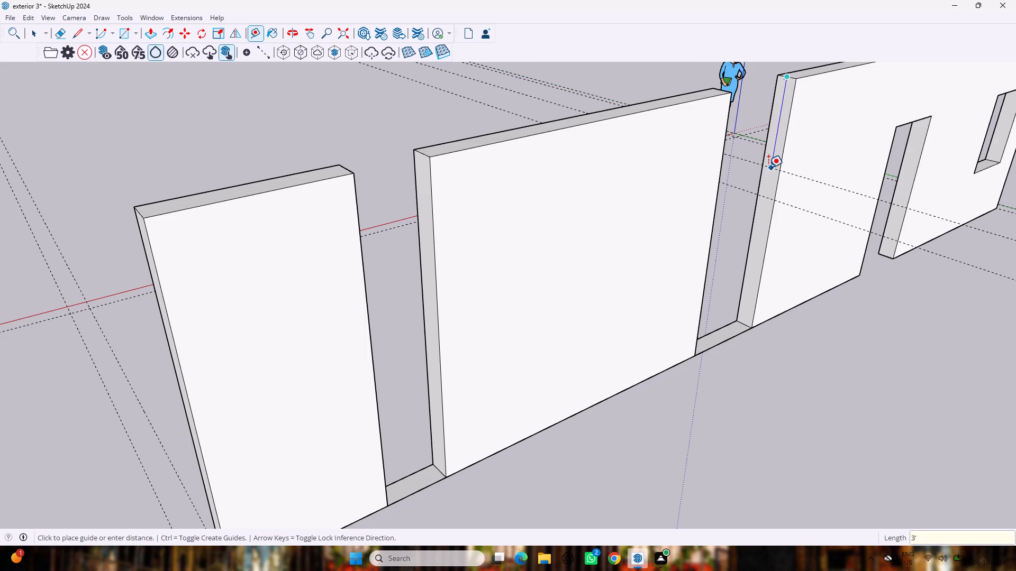
pyautogui.press('Return')
# Place a sill guide 3' above the floor on the third opening's jamb at the doorway segment.
pyautogui.moveTo(666, 144); pyautogui.dragTo(1015, 157, button='middle')
pyautogui.middleClick(1015, 157)
pyautogui.scroll(-1, 1014, 157)
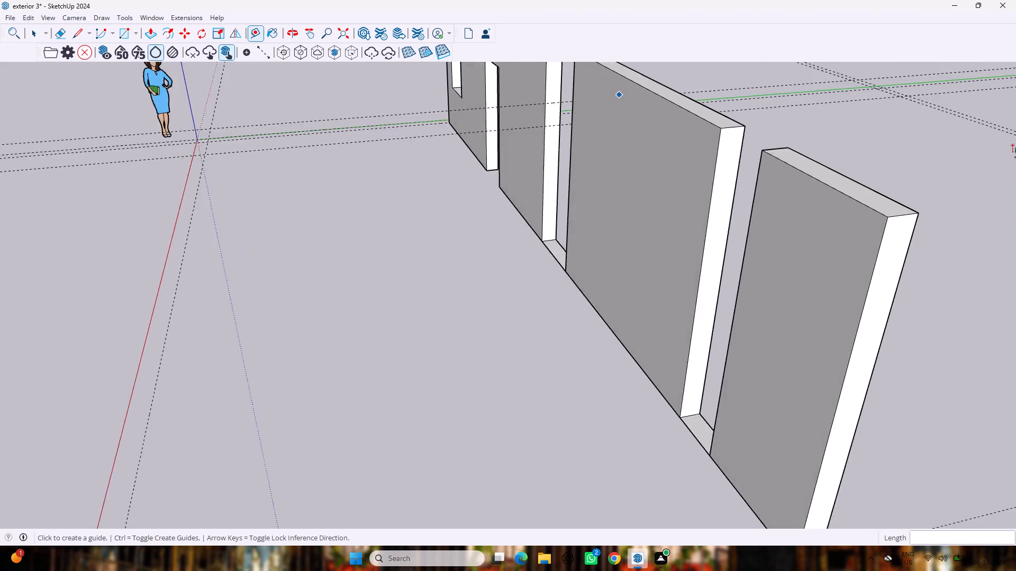
pyautogui.scroll(-1, 1012, 156)
pyautogui.scroll(4, 303, 202)
pyautogui.scroll(-12, 392, 188)
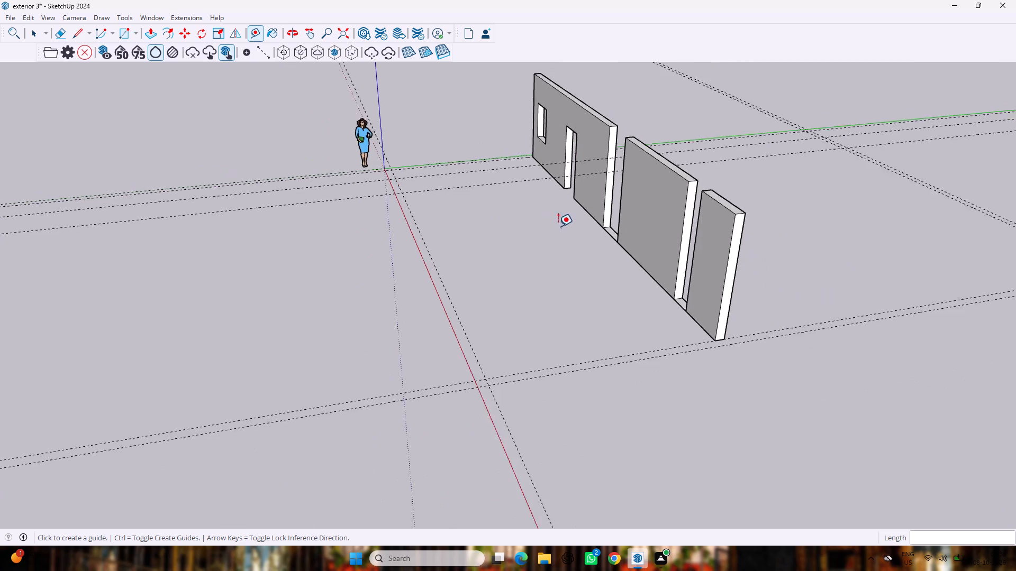
pyautogui.scroll(3, 516, 123)
pyautogui.moveTo(524, 132); pyautogui.dragTo(745, 104, button='middle')
pyautogui.scroll(3, 555, 161)
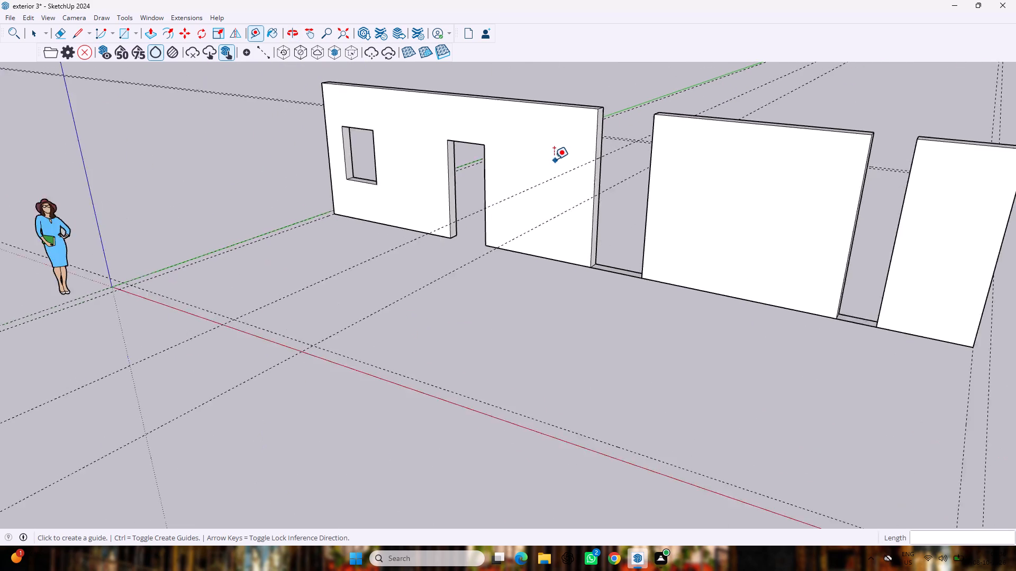
pyautogui.scroll(5, 554, 159)
pyautogui.moveTo(560, 185); pyautogui.dragTo(610, 272, button='middle')
pyautogui.scroll(3, 687, 365)
pyautogui.scroll(1, 624, 307)
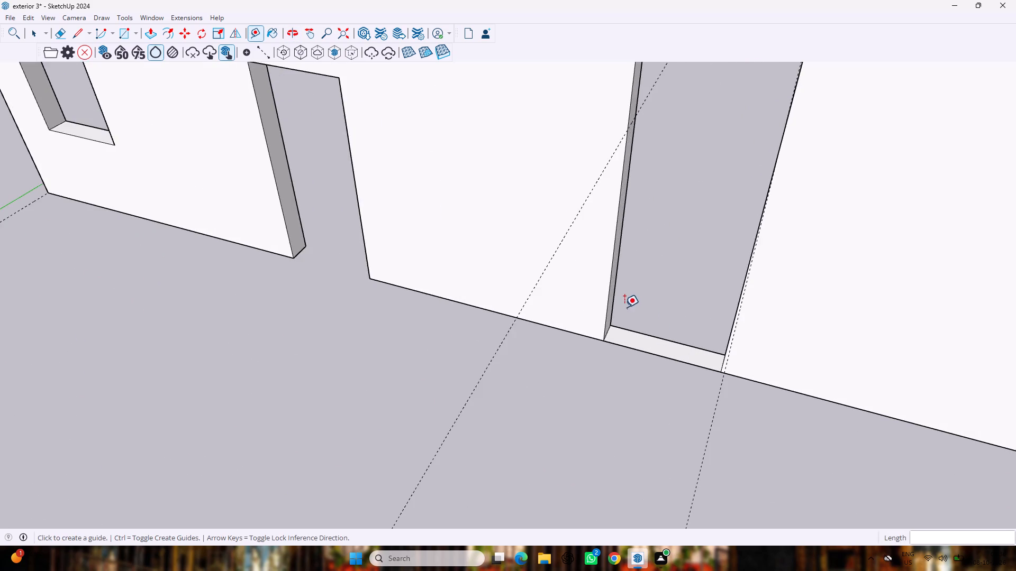
pyautogui.moveTo(624, 307); pyautogui.dragTo(559, 215, button='middle')
pyautogui.scroll(-8, 559, 216)
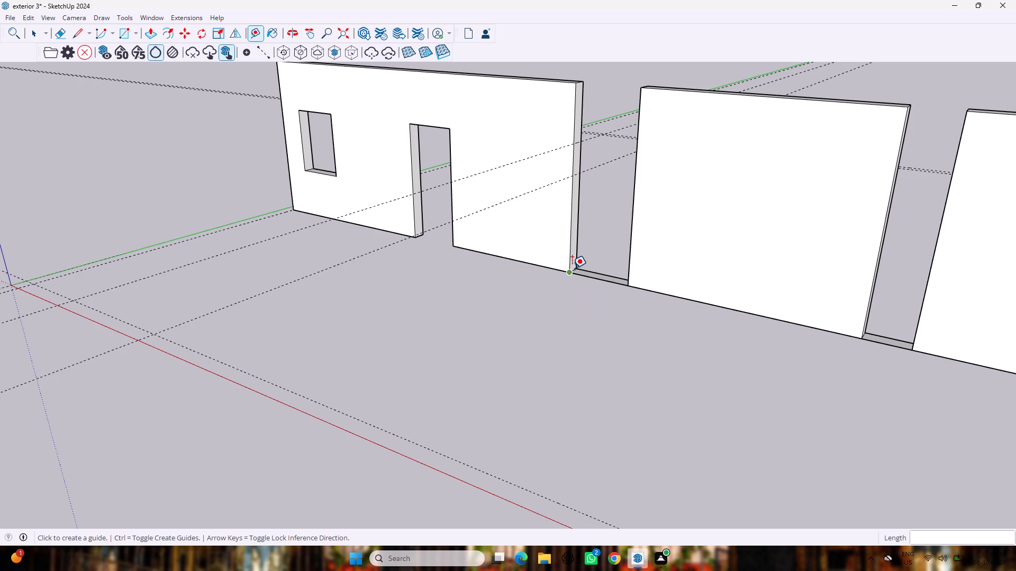
pyautogui.scroll(3, 561, 256)
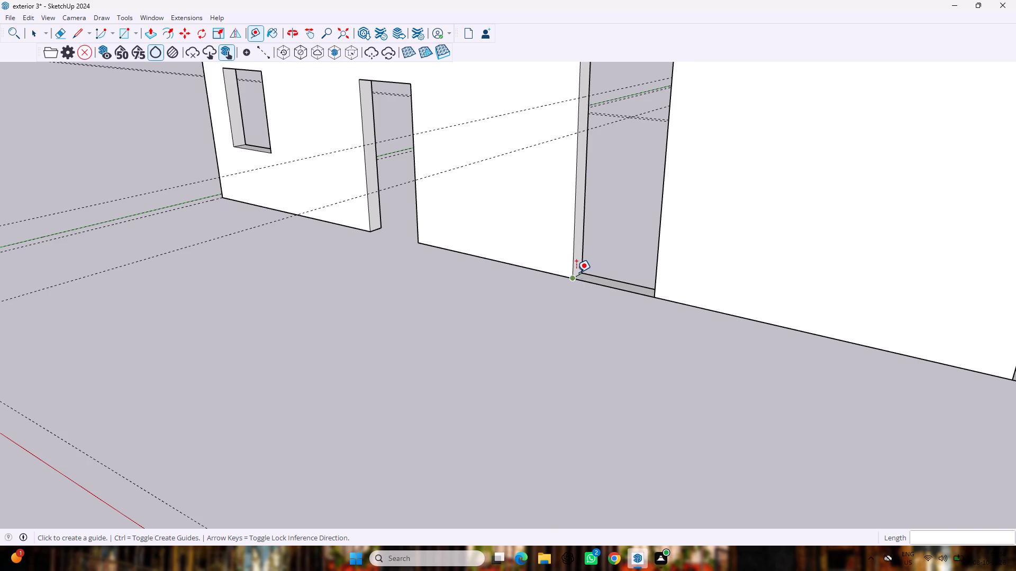
pyautogui.scroll(3, 568, 264)
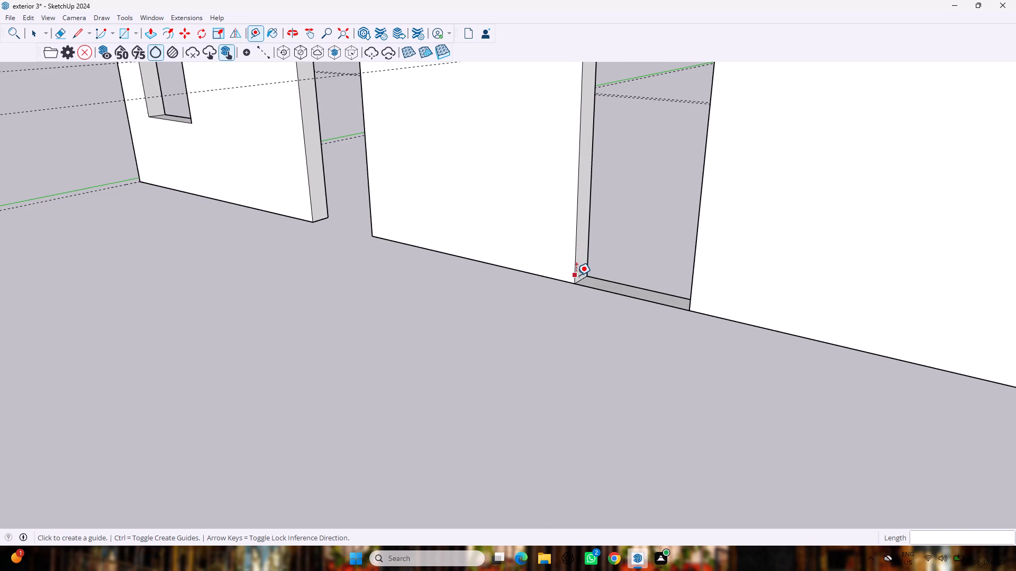
pyautogui.scroll(3, 576, 272)
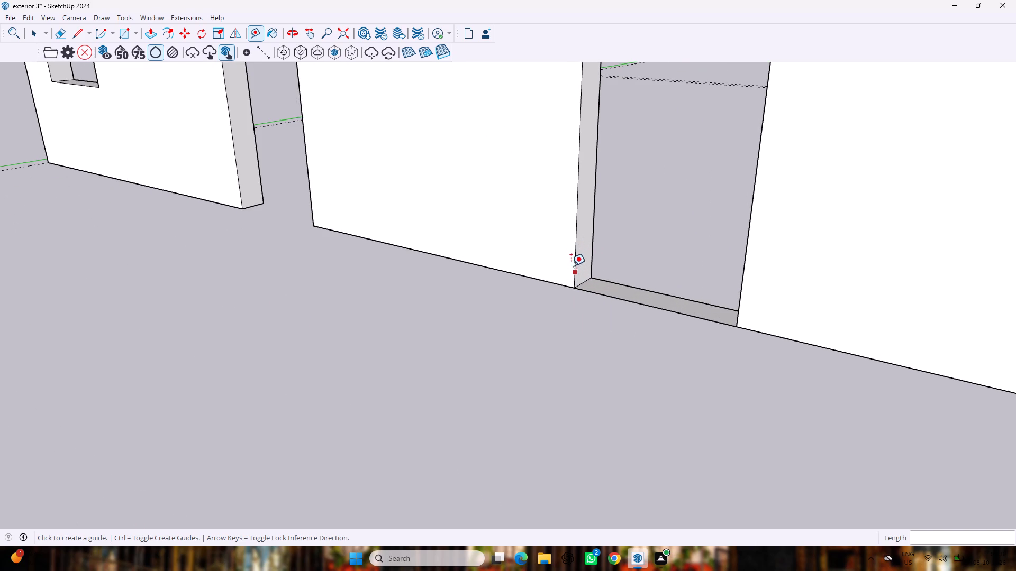
pyautogui.click(581, 280)
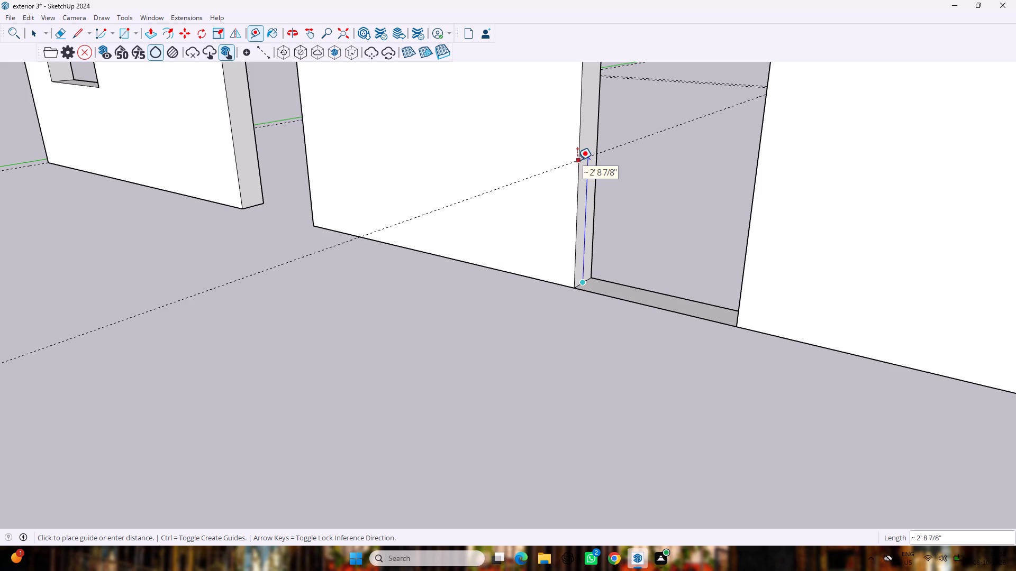
pyautogui.write("3'")
pyautogui.press('Return')
# Place a matching sill guide 3' above the floor on the third opening's jamb at the middle wall segment.
pyautogui.scroll(-4, 577, 165)
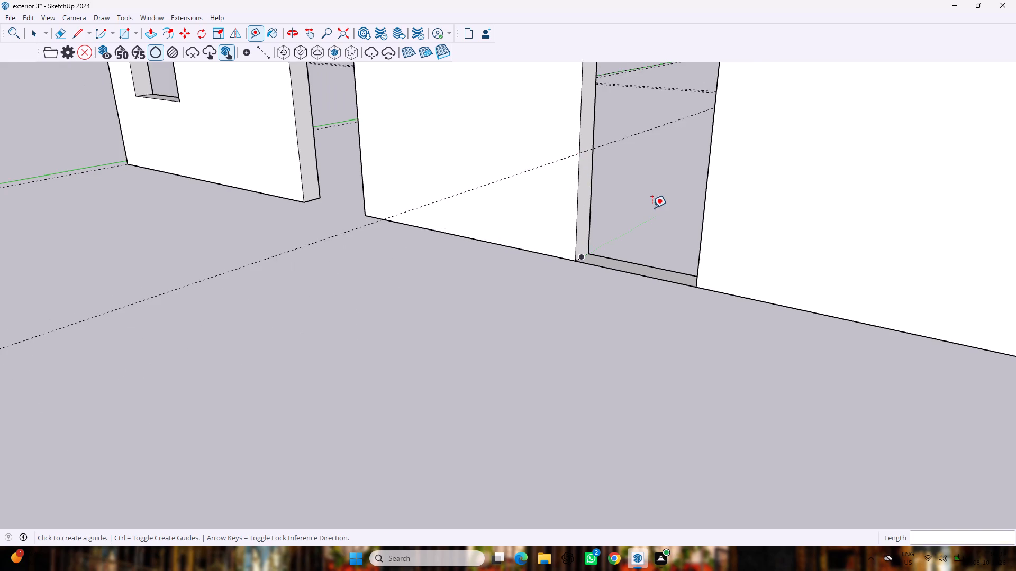
pyautogui.moveTo(661, 242); pyautogui.dragTo(936, 246, button='middle')
pyautogui.scroll(4, 710, 197)
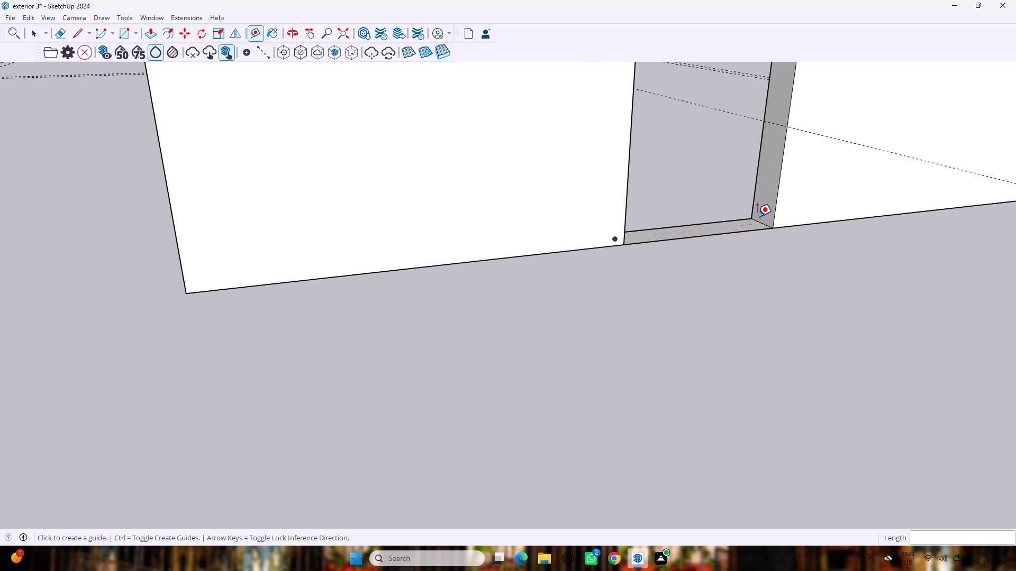
pyautogui.scroll(2, 750, 219)
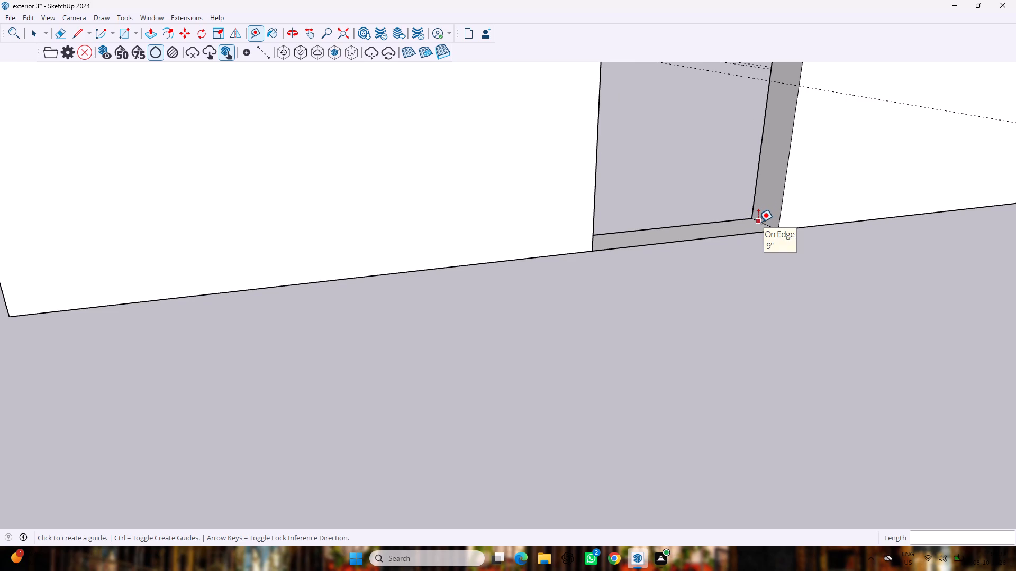
pyautogui.click(760, 222)
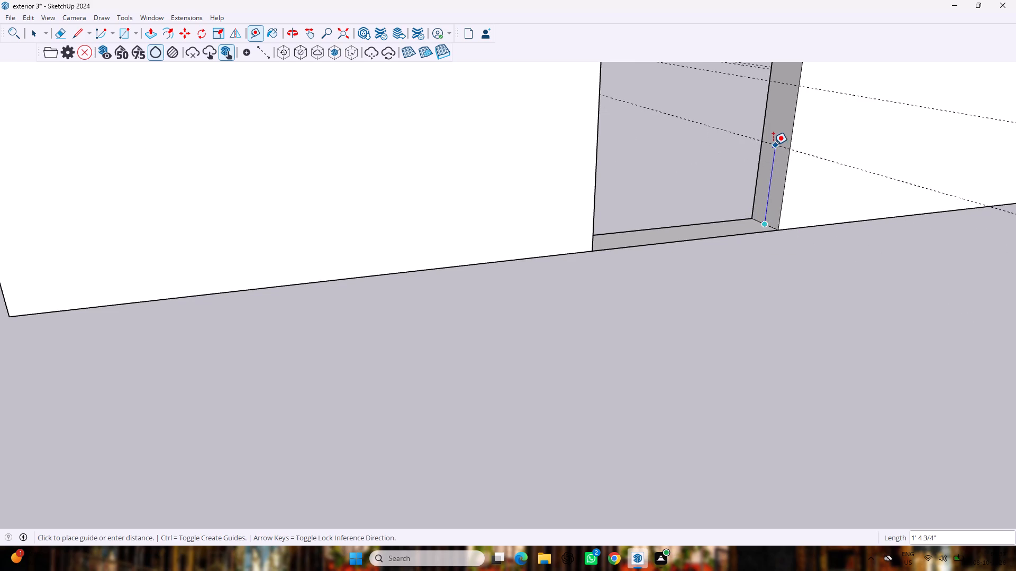
pyautogui.press('3')
pyautogui.press("'")
pyautogui.press('Return')
pyautogui.scroll(-9, 766, 155)
pyautogui.press('space')
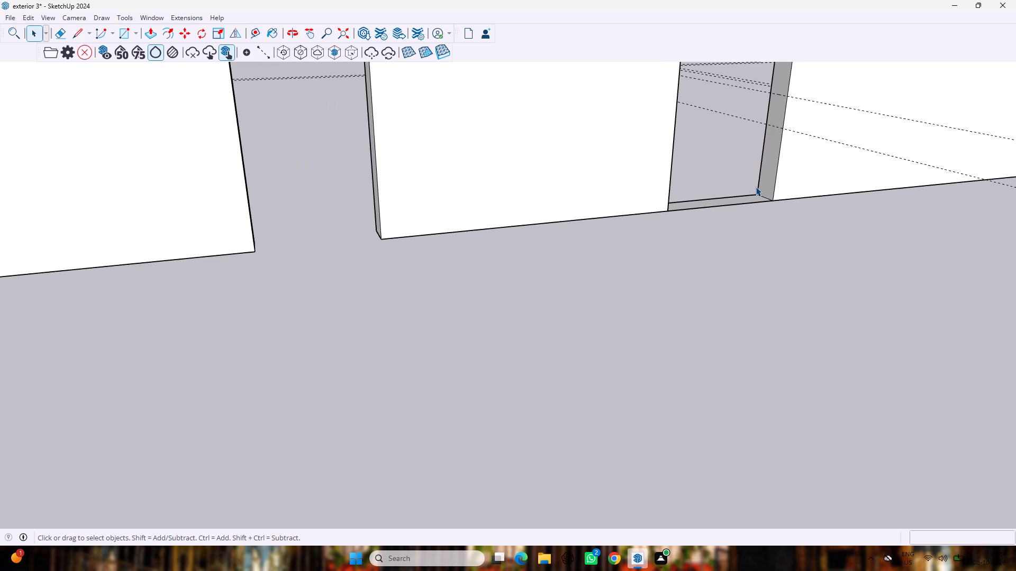
# Draw a 9" line across each jamb face of the third opening along the 3' sill guides.
pyautogui.press('l')
pyautogui.moveTo(753, 169); pyautogui.dragTo(757, 178, button='middle')
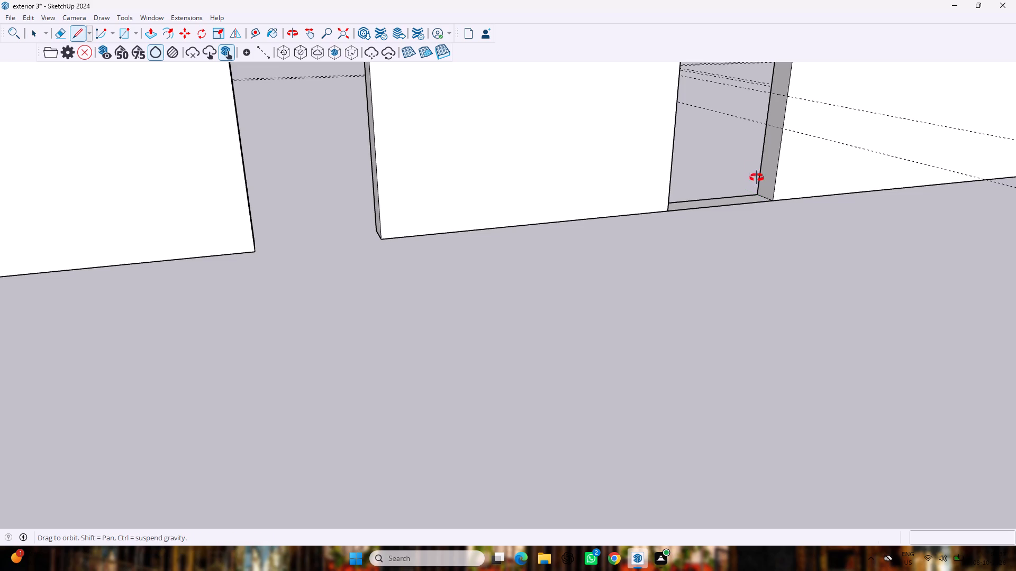
pyautogui.moveTo(757, 178); pyautogui.dragTo(675, 224, button='middle')
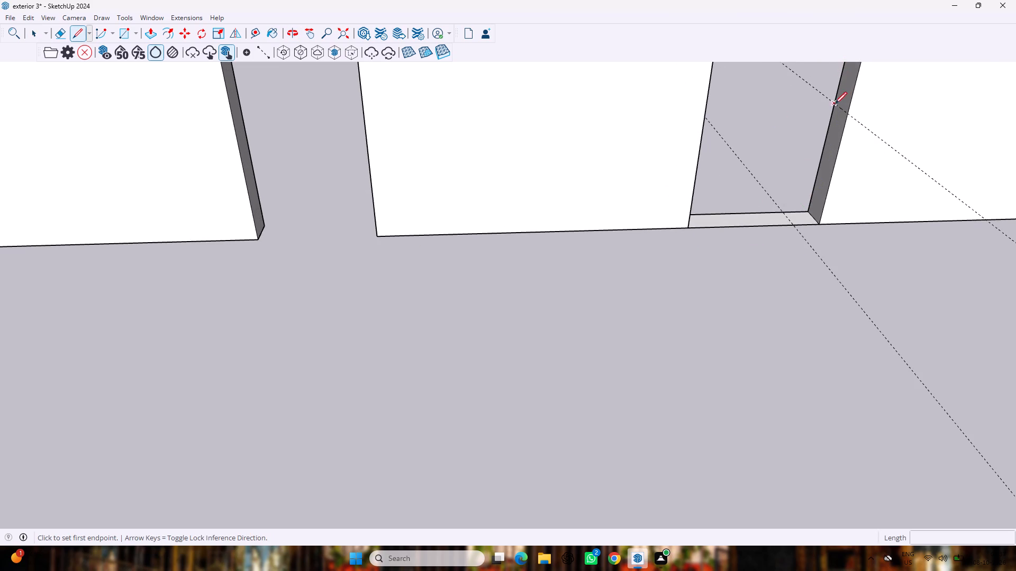
pyautogui.click(831, 106)
pyautogui.click(849, 117)
pyautogui.moveTo(778, 110); pyautogui.dragTo(612, 121, button='middle')
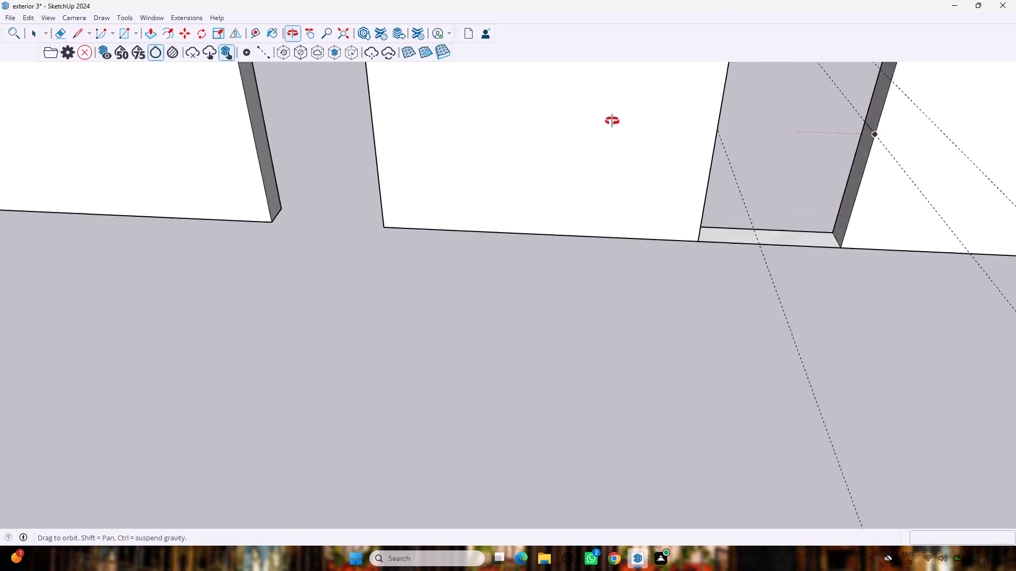
pyautogui.moveTo(612, 121); pyautogui.dragTo(475, 100, button='middle')
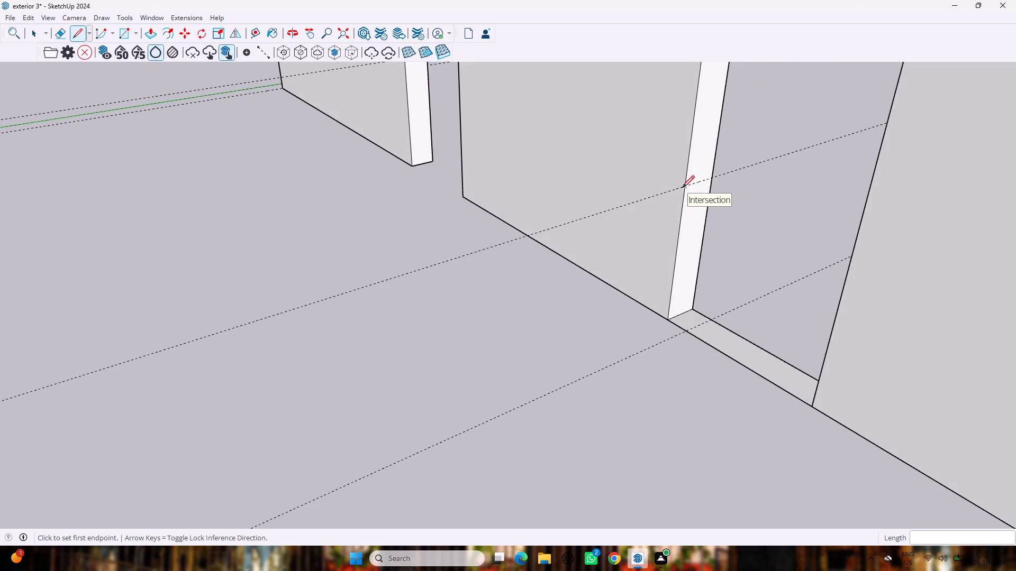
pyautogui.click(684, 188)
pyautogui.click(714, 176)
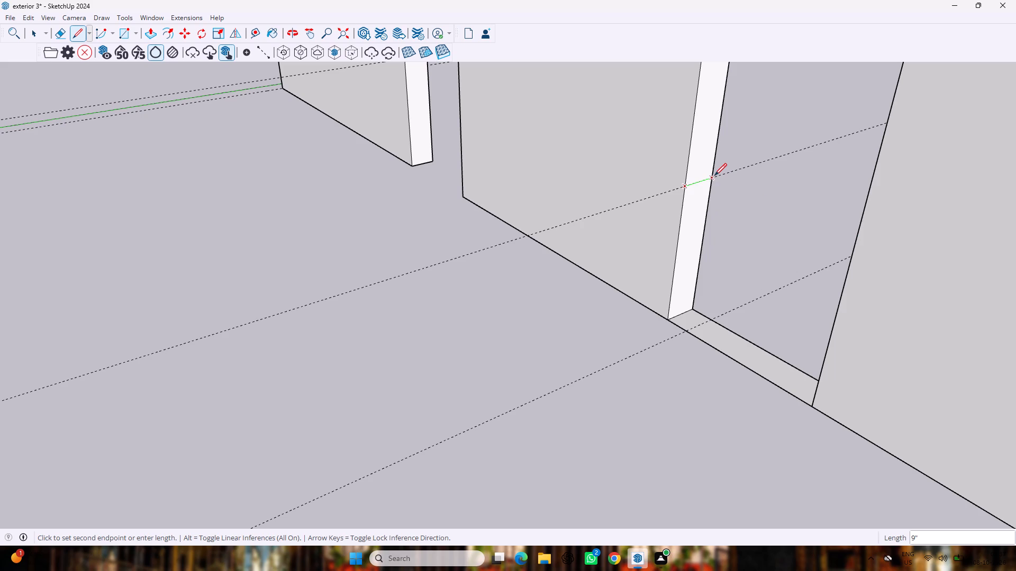
# Draw a 9" line across each jamb face of the third opening along the head guides 3' below the wall top.
pyautogui.scroll(-16, 745, 188)
pyautogui.scroll(4, 783, 90)
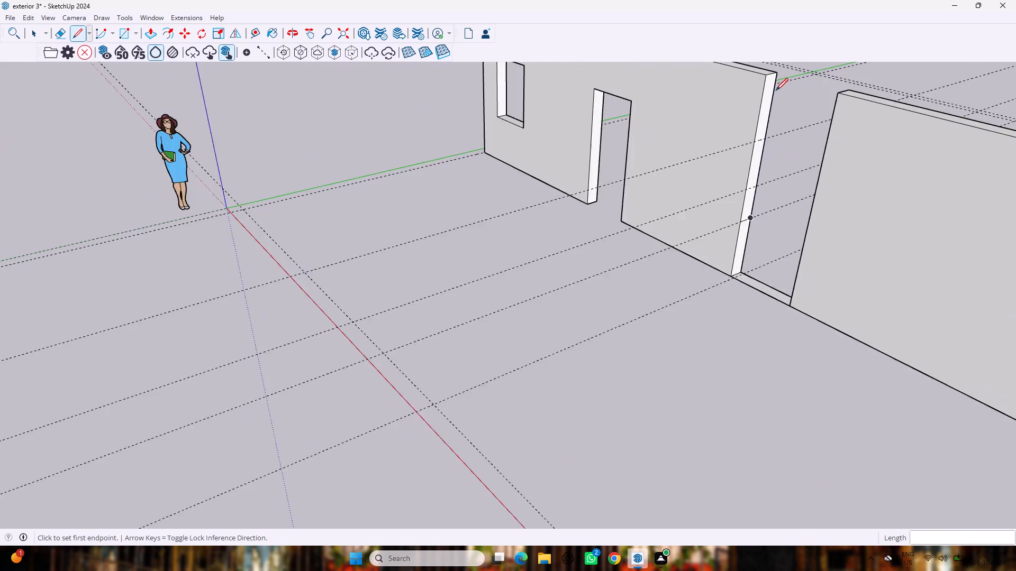
pyautogui.scroll(4, 776, 90)
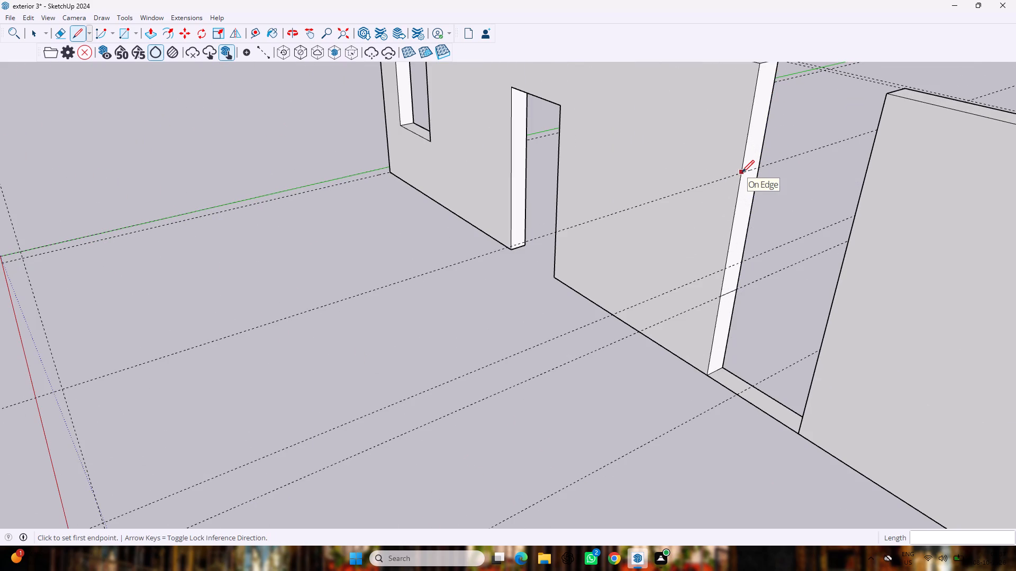
pyautogui.scroll(4, 736, 171)
pyautogui.click(744, 175)
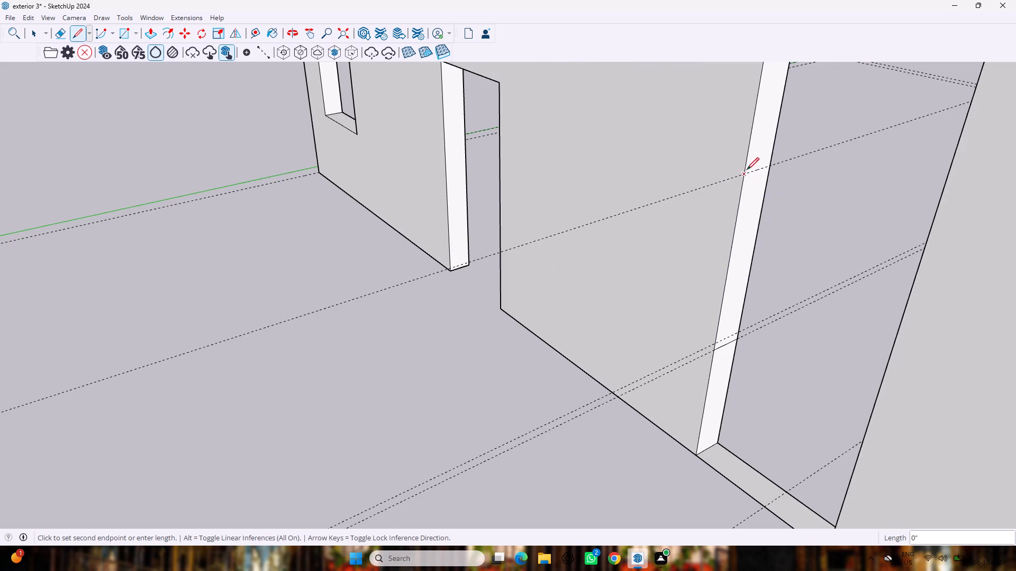
pyautogui.click(774, 163)
pyautogui.moveTo(786, 186); pyautogui.dragTo(1015, 193, button='middle')
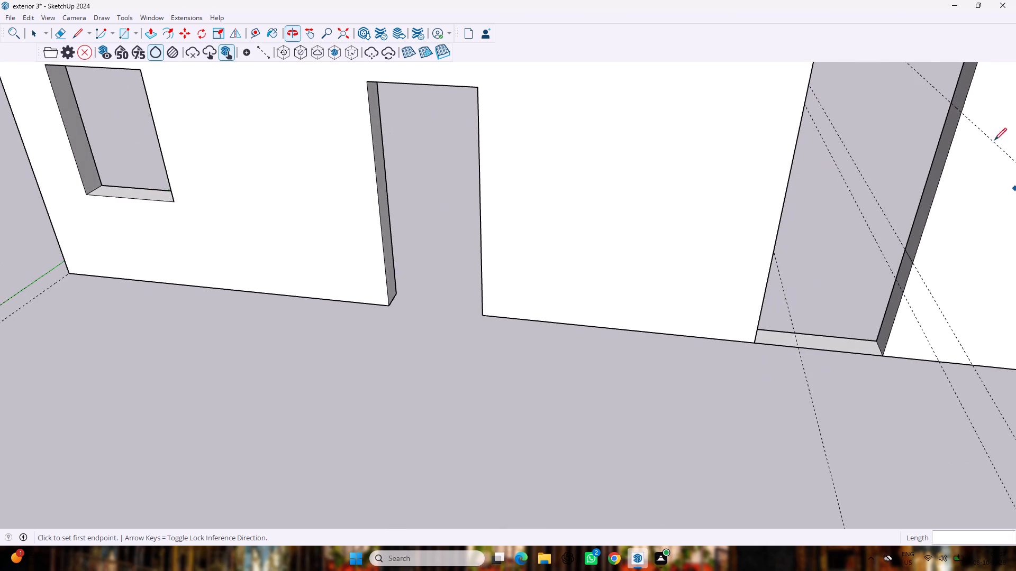
pyautogui.scroll(3, 966, 110)
pyautogui.click(947, 103)
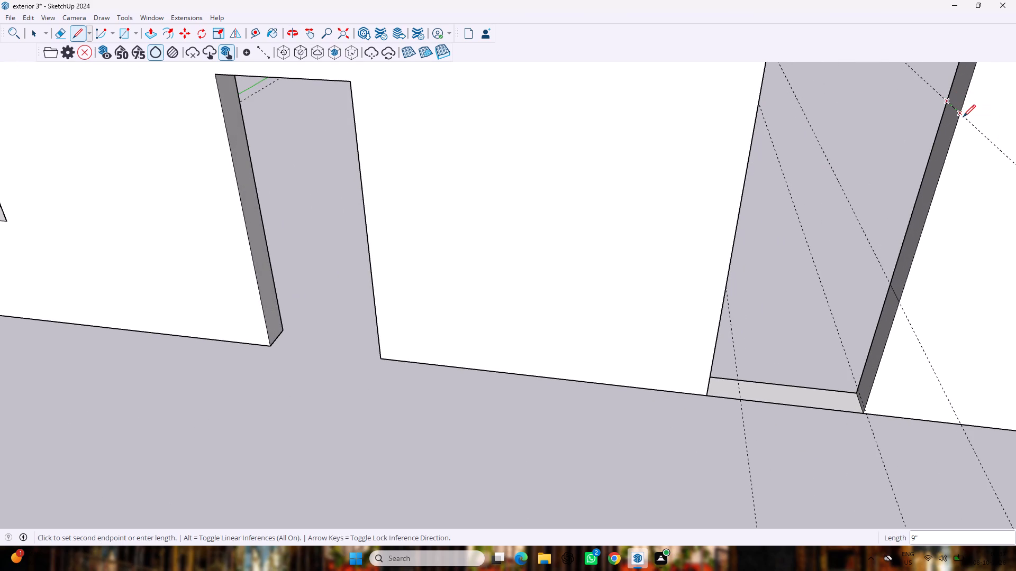
pyautogui.click(963, 116)
pyautogui.press('space')
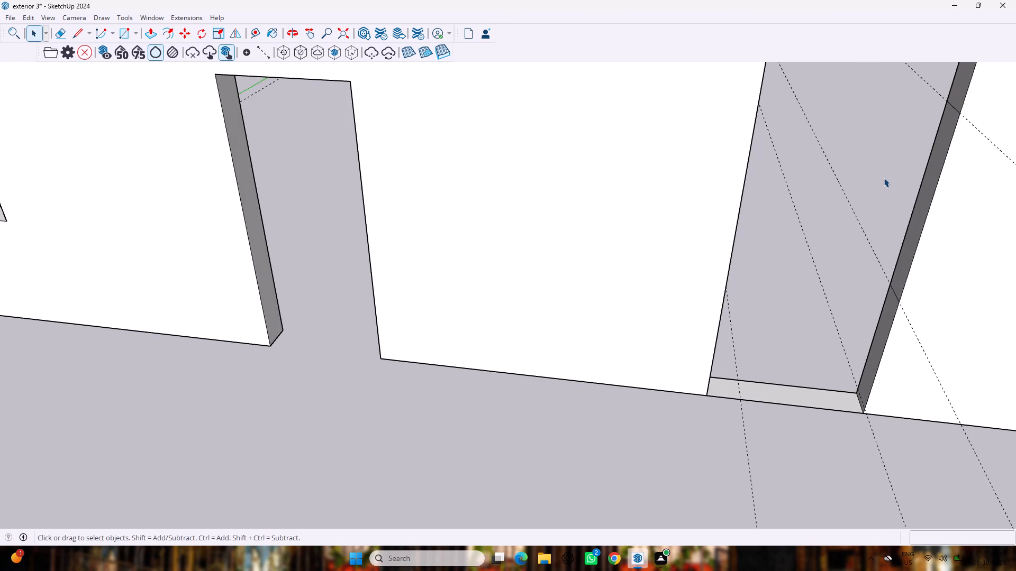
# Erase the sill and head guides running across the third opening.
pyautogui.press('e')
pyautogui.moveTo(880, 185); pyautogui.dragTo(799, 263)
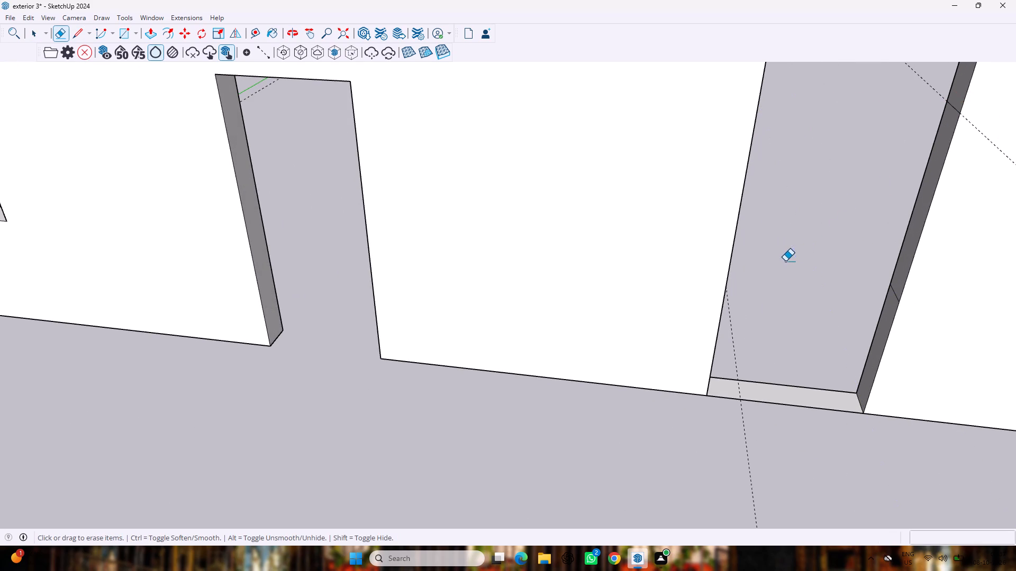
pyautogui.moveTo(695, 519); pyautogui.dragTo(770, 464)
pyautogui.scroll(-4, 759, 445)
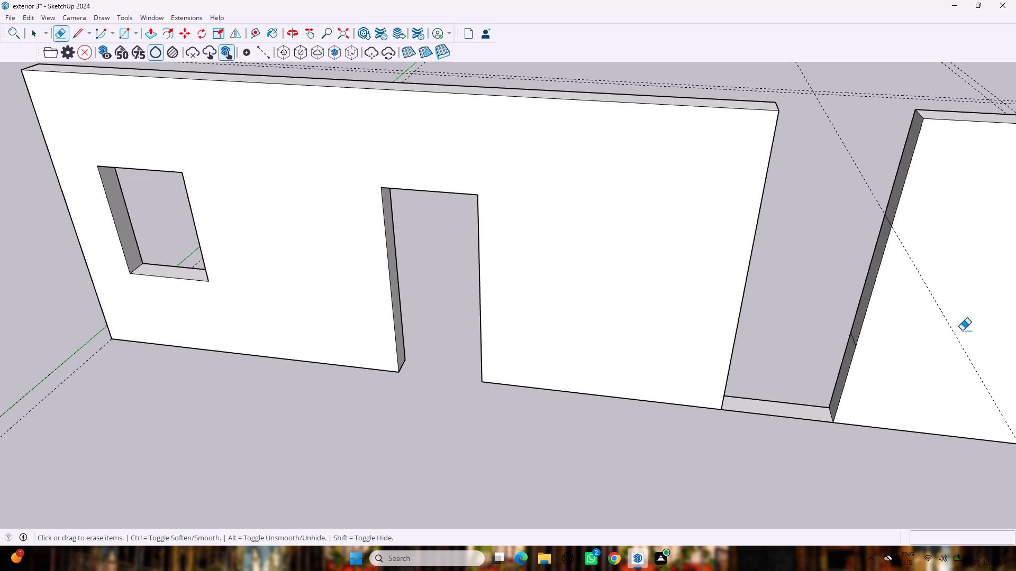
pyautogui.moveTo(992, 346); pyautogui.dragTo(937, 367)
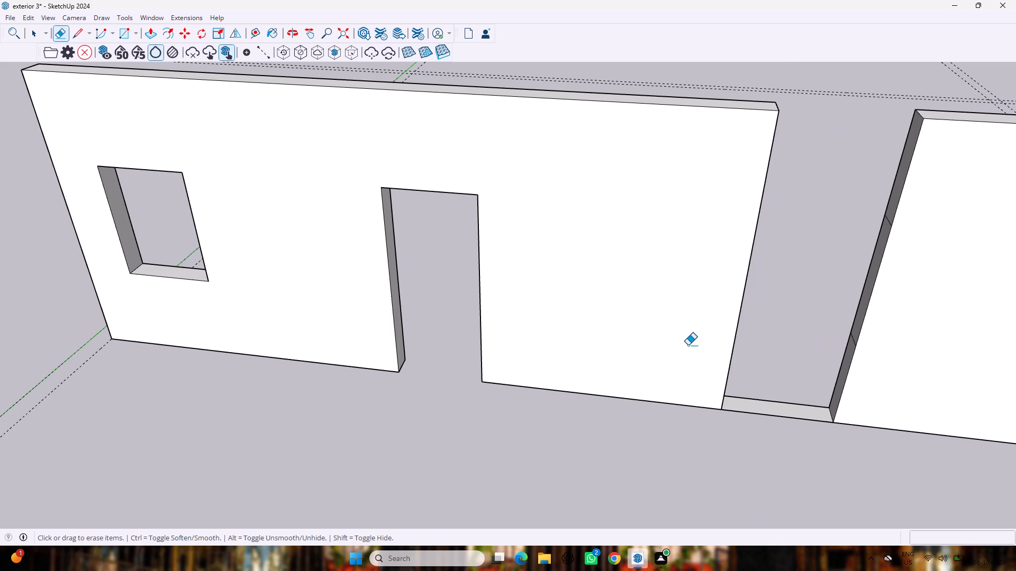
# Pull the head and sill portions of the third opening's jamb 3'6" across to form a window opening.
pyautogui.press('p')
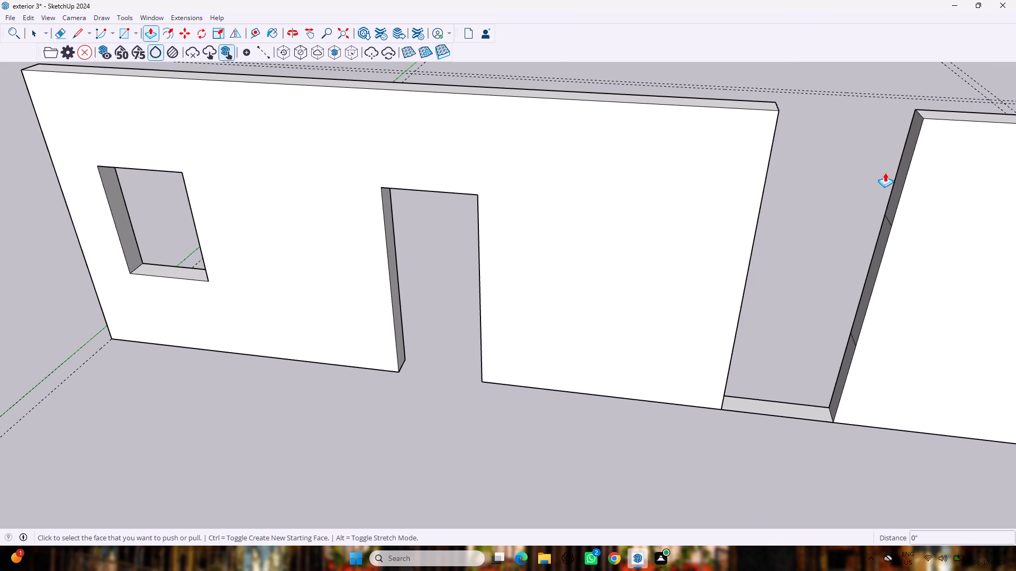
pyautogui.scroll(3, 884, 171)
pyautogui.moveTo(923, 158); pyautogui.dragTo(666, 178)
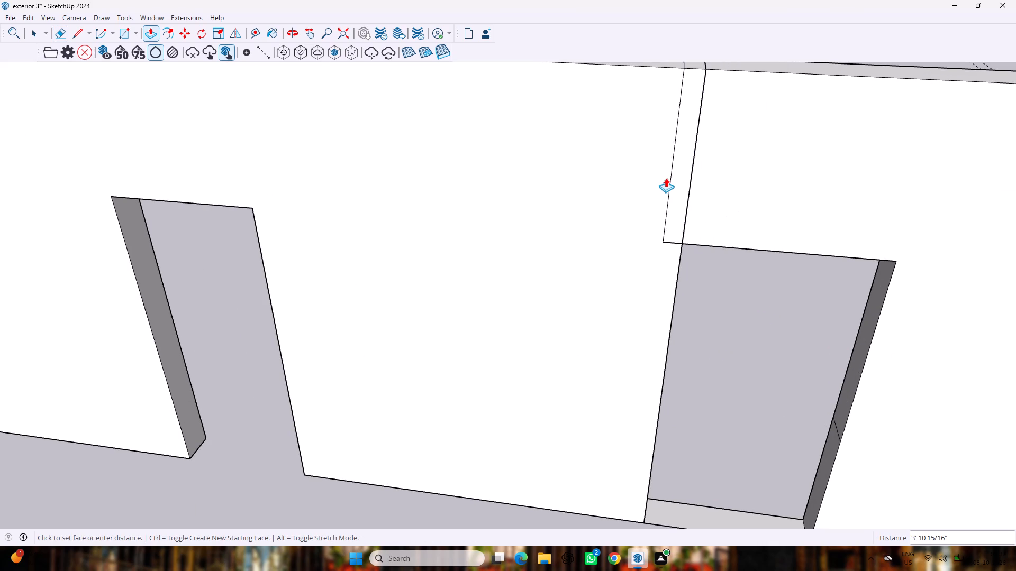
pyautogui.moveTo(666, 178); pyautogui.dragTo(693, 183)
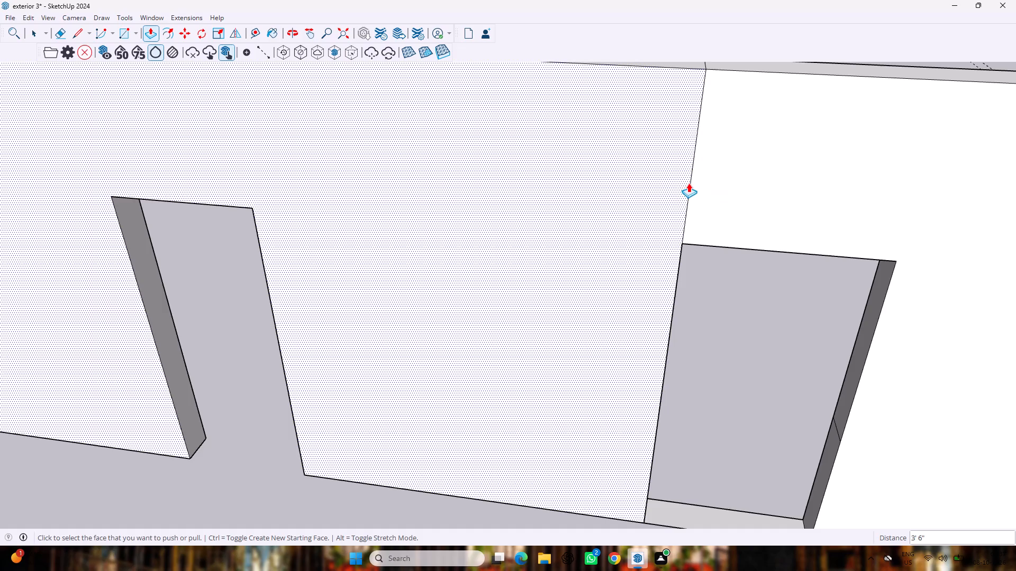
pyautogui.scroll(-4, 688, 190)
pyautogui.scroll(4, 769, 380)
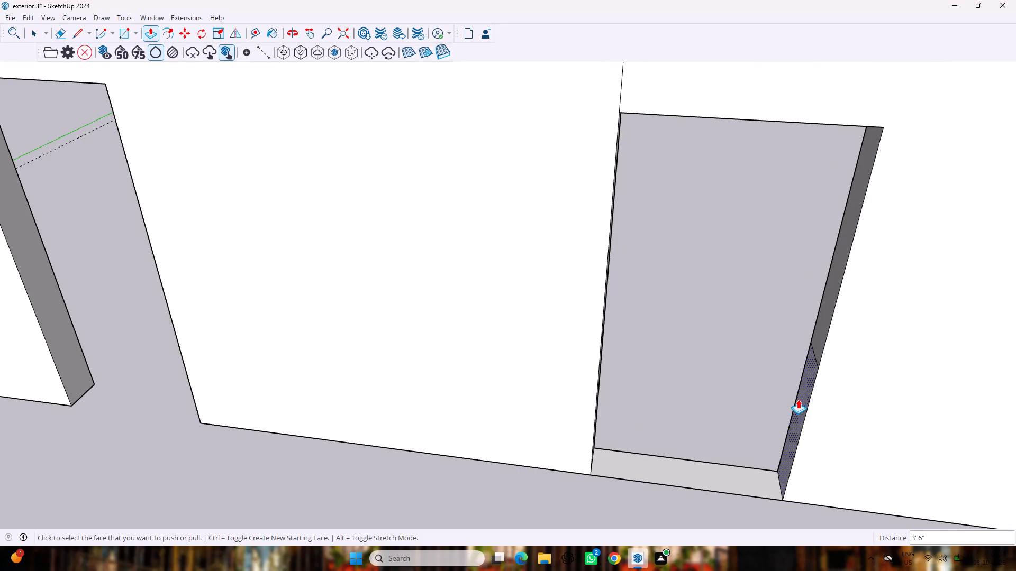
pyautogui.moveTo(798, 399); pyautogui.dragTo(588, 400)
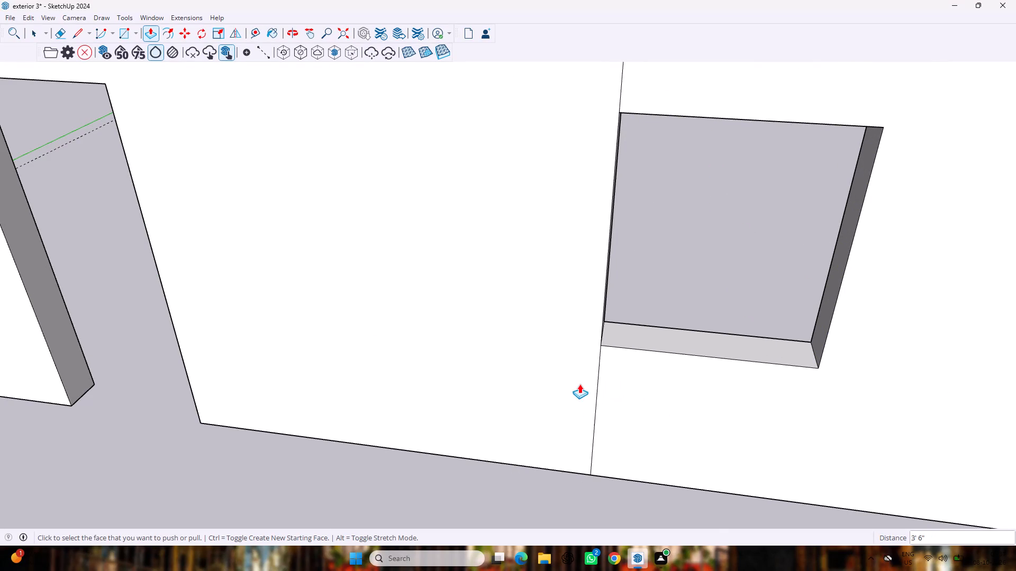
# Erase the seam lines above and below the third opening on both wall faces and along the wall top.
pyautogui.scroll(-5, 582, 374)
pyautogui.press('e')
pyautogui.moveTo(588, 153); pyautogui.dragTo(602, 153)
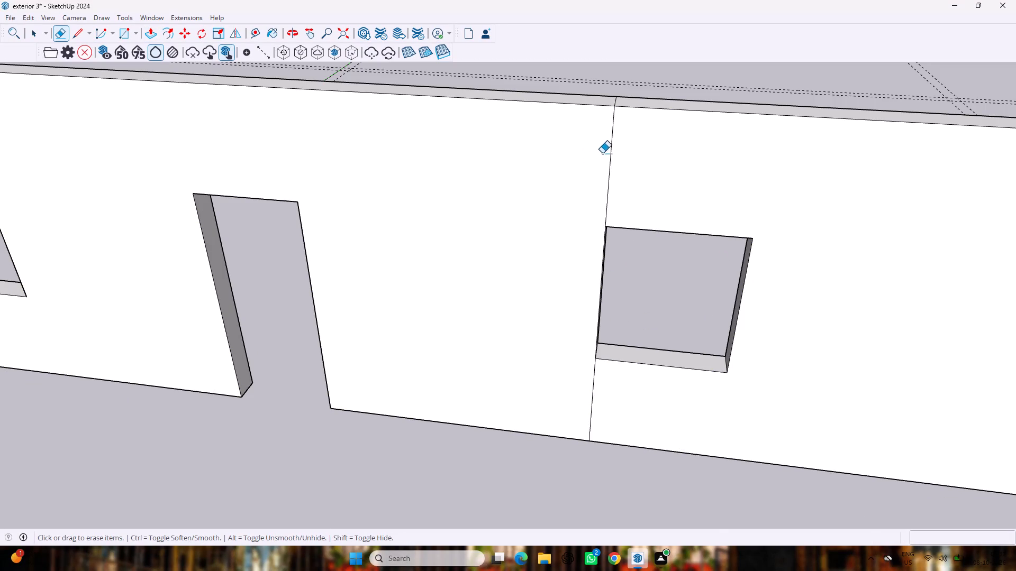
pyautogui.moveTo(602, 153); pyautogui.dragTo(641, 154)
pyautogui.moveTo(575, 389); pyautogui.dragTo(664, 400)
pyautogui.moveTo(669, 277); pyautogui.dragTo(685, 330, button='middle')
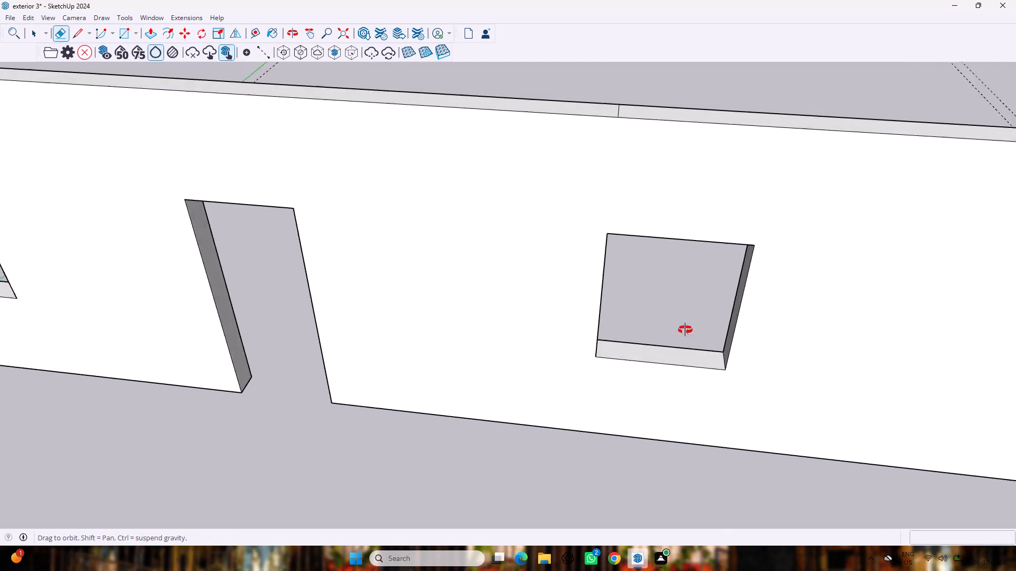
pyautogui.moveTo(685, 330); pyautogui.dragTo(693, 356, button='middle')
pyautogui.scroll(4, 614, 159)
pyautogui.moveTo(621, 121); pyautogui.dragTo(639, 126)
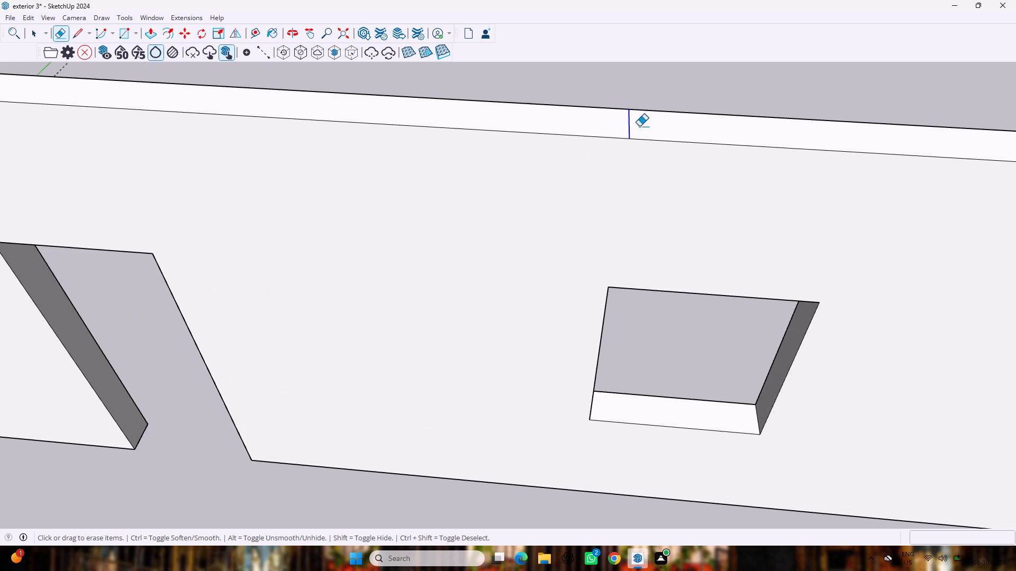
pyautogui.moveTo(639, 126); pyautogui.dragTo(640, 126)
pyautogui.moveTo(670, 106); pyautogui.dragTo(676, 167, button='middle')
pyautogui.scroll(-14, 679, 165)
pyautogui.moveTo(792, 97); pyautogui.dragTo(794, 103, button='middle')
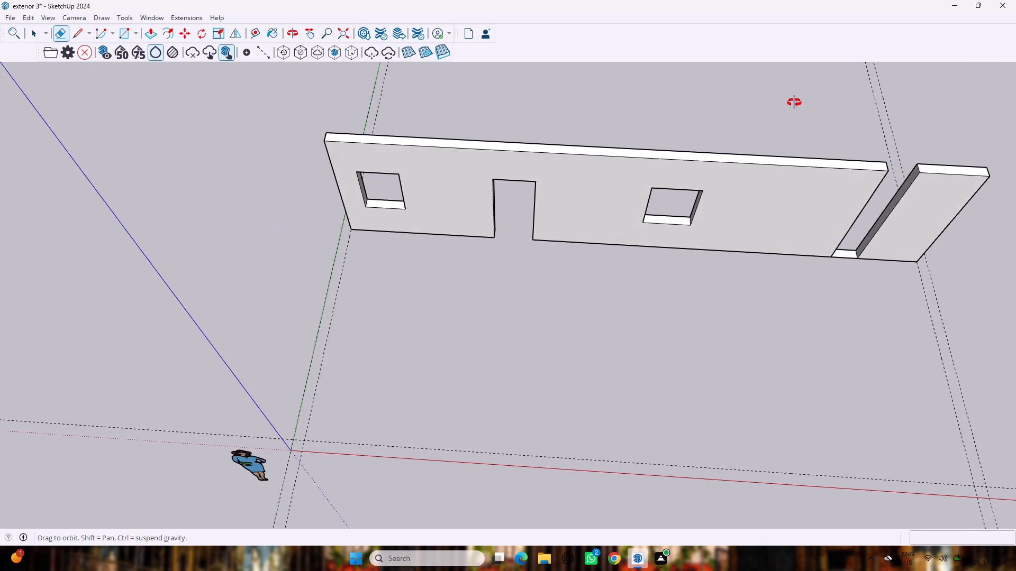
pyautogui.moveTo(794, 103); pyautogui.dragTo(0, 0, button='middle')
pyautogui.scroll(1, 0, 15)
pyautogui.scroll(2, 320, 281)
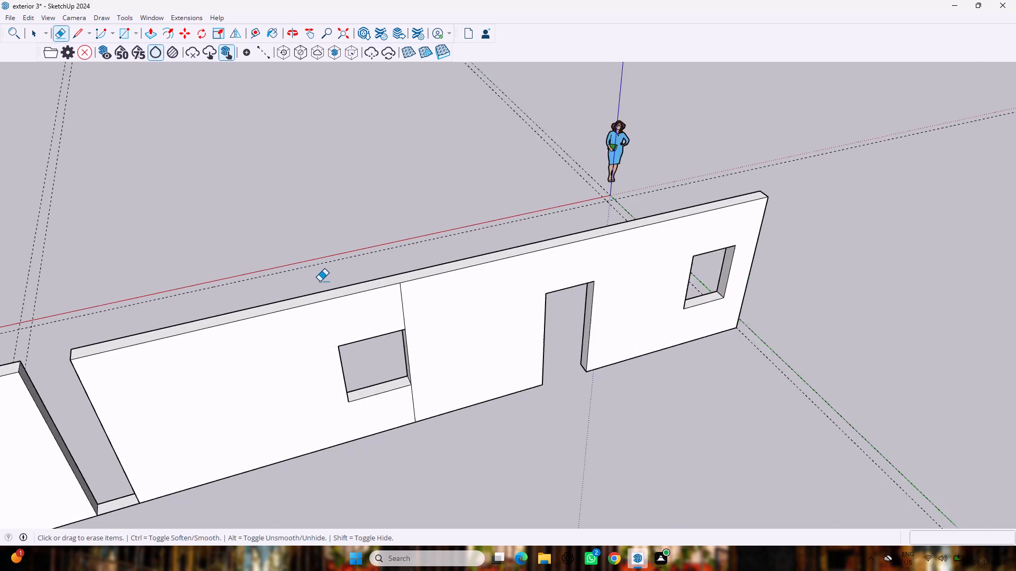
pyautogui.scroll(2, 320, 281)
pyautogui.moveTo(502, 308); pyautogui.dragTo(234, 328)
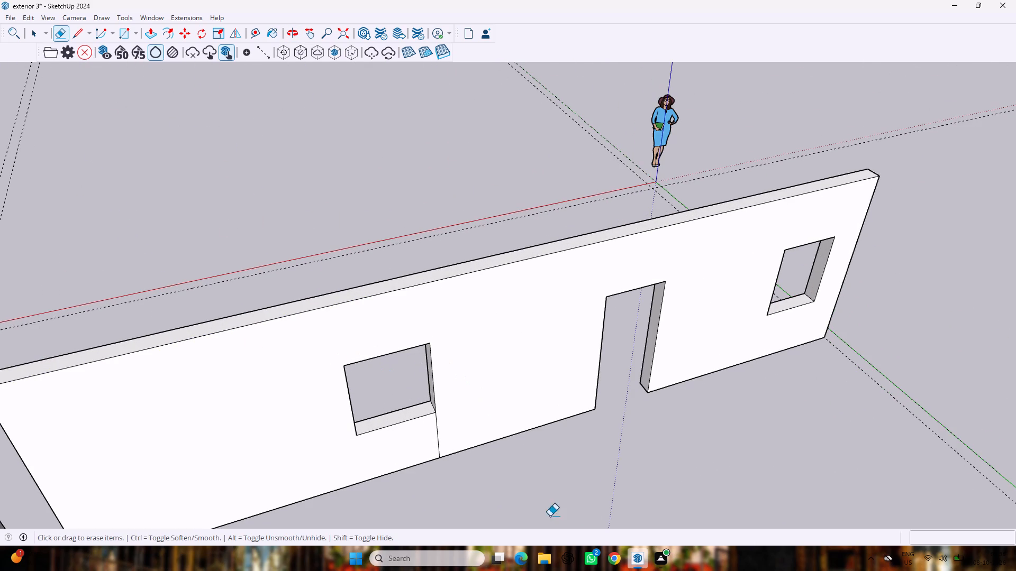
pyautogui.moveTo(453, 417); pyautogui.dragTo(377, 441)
# Examine the wall's window and door openings from both sides.
pyautogui.scroll(-10, 361, 426)
pyautogui.moveTo(139, 343); pyautogui.dragTo(149, 364, button='middle')
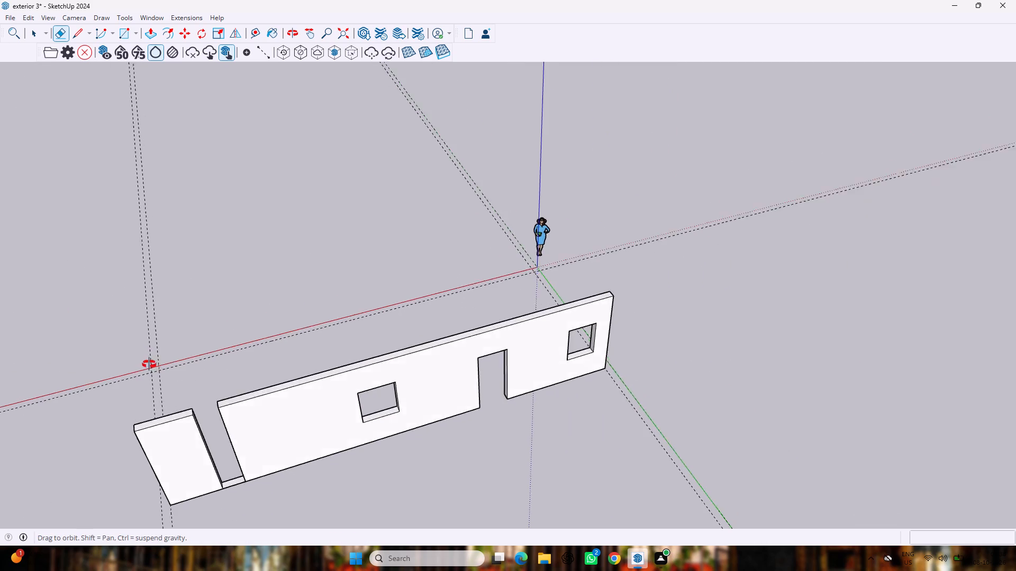
pyautogui.moveTo(149, 364); pyautogui.dragTo(698, 182, button='middle')
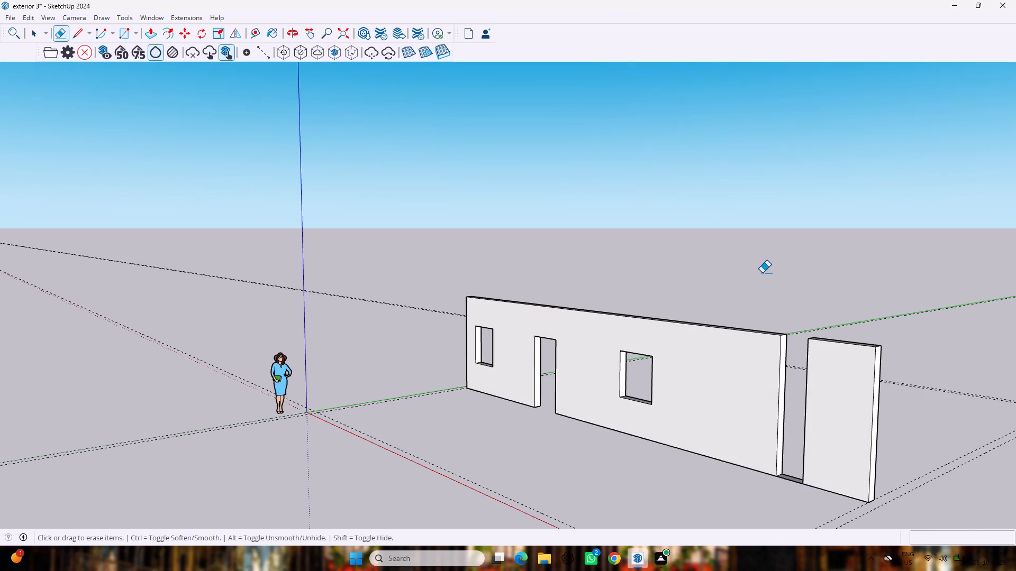
pyautogui.press('l')
pyautogui.press('t')
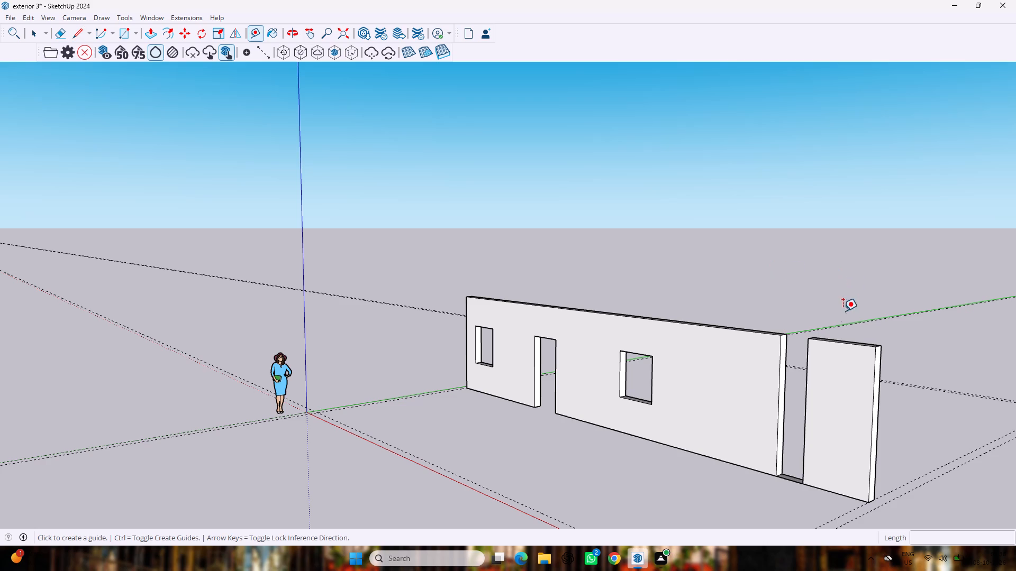
pyautogui.scroll(6, 839, 320)
pyautogui.scroll(-2, 712, 269)
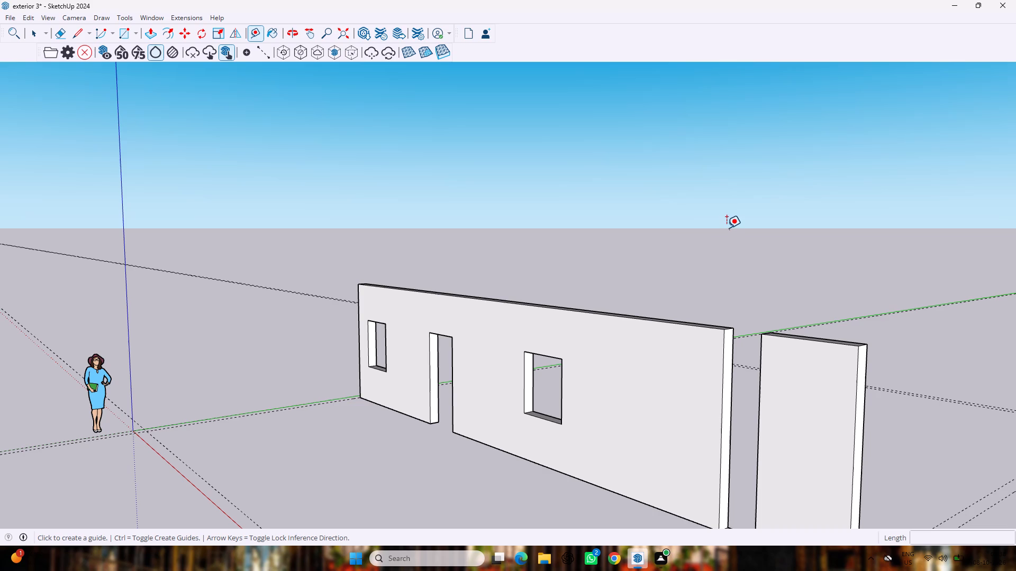
pyautogui.moveTo(504, 246); pyautogui.dragTo(757, 234, button='middle')
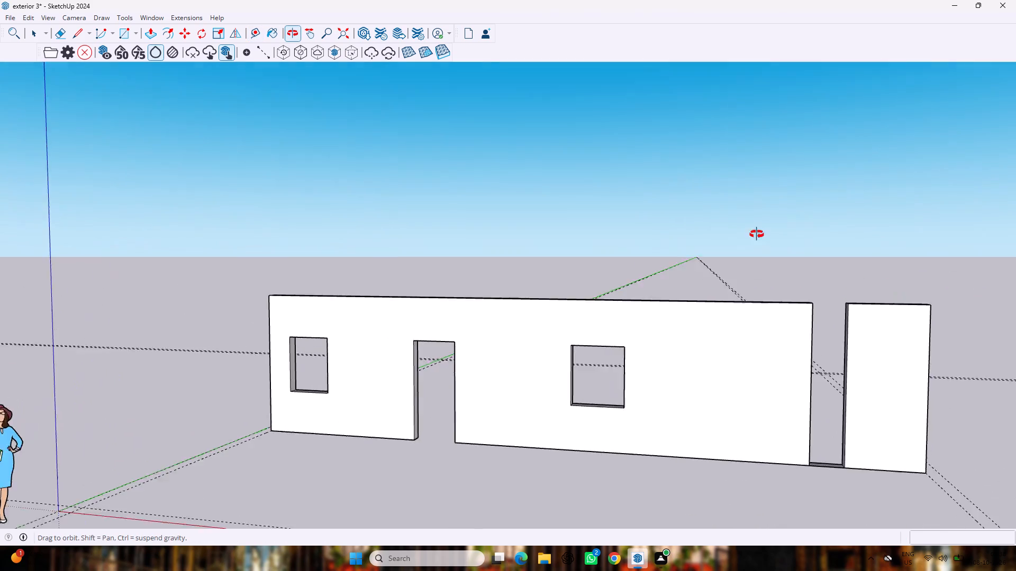
pyautogui.moveTo(757, 234); pyautogui.dragTo(794, 234, button='middle')
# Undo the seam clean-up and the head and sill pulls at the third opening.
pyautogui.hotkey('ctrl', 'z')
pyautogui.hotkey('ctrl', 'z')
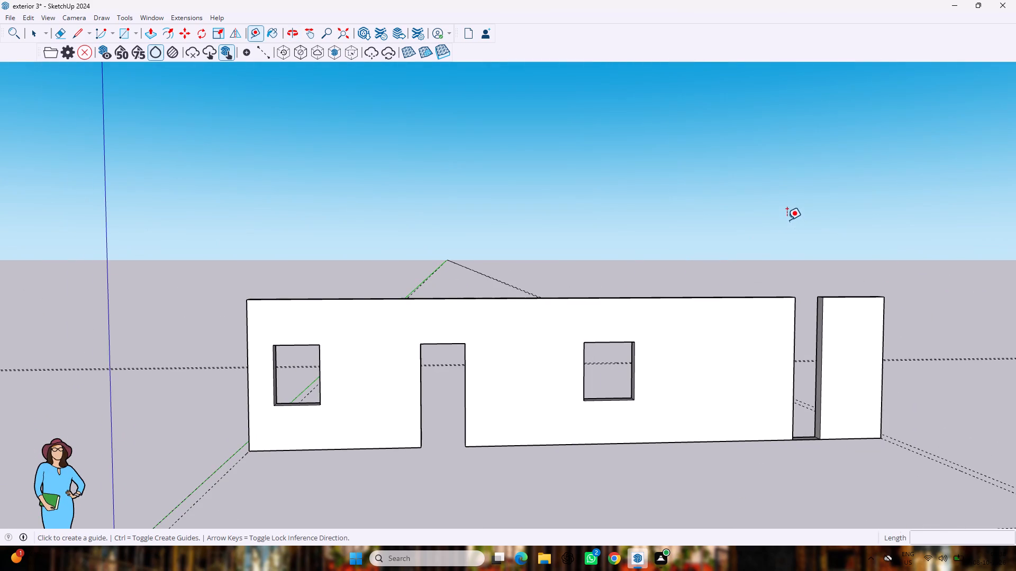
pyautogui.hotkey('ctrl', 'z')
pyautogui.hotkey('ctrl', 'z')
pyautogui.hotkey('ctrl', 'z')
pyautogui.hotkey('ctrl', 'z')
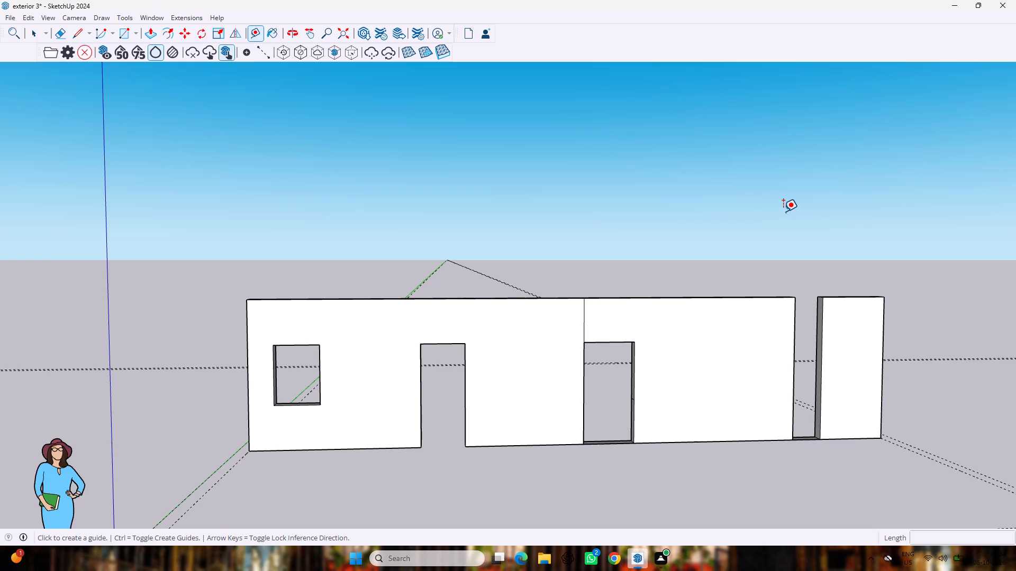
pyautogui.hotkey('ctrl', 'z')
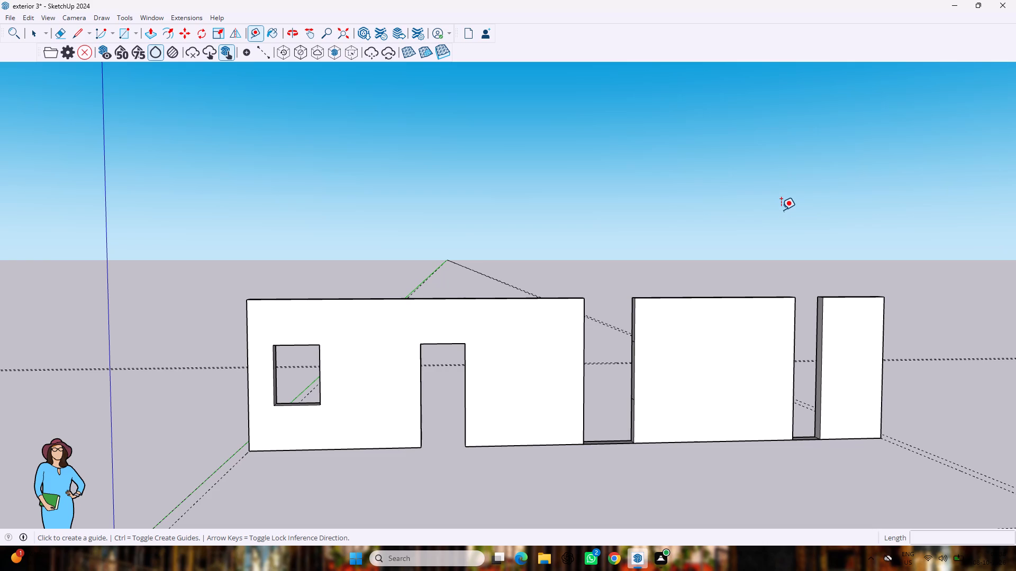
# Undo the guide erasures, then the jamb lines and the sill and head guides made for the third opening.
pyautogui.press('space')
pyautogui.moveTo(647, 256); pyautogui.dragTo(720, 362, button='middle')
pyautogui.moveTo(647, 256); pyautogui.dragTo(706, 337, button='right')
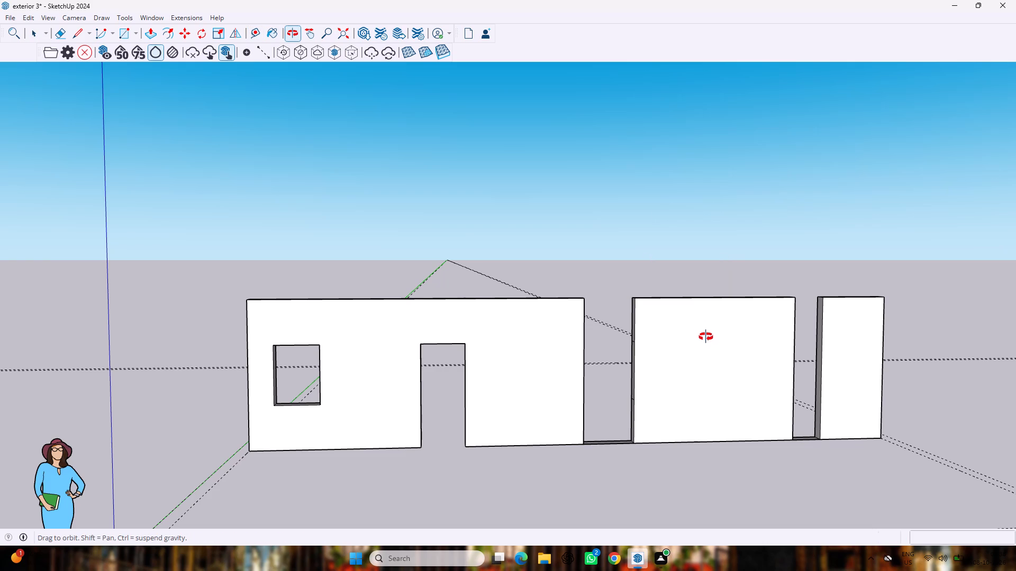
pyautogui.moveTo(706, 337); pyautogui.dragTo(700, 316, button='right')
pyautogui.hotkey('ctrl', 'z')
pyautogui.hotkey('ctrl', 'z')
pyautogui.hotkey('ctrl', 'z')
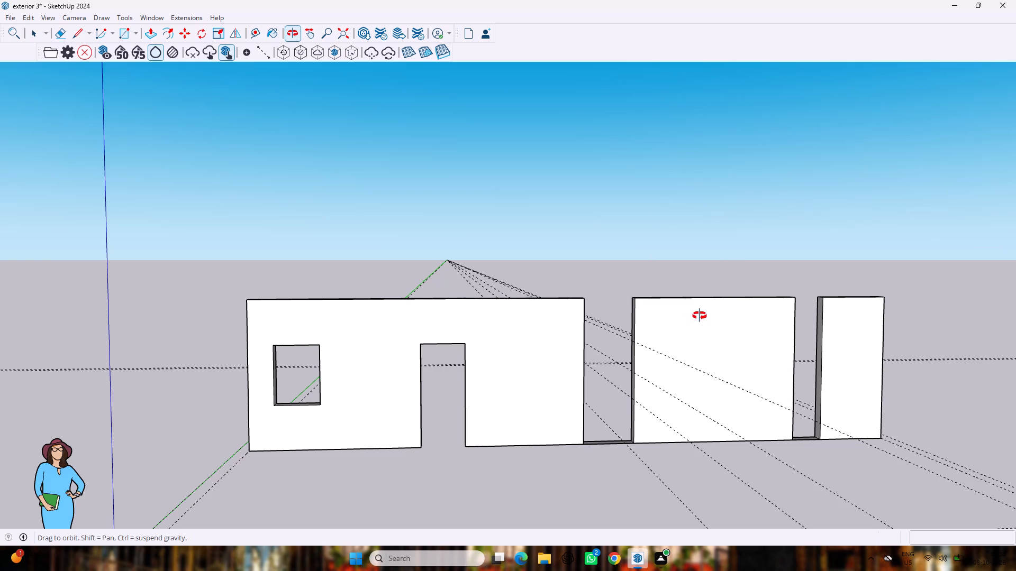
pyautogui.moveTo(700, 316); pyautogui.dragTo(698, 311, button='right')
pyautogui.hotkey('ctrl', 'z')
pyautogui.hotkey('ctrl', 'z')
pyautogui.hotkey('ctrl', 'z')
pyautogui.hotkey('ctrl', 'z')
pyautogui.hotkey('ctrl', 'z')
pyautogui.hotkey('ctrl', 'z')
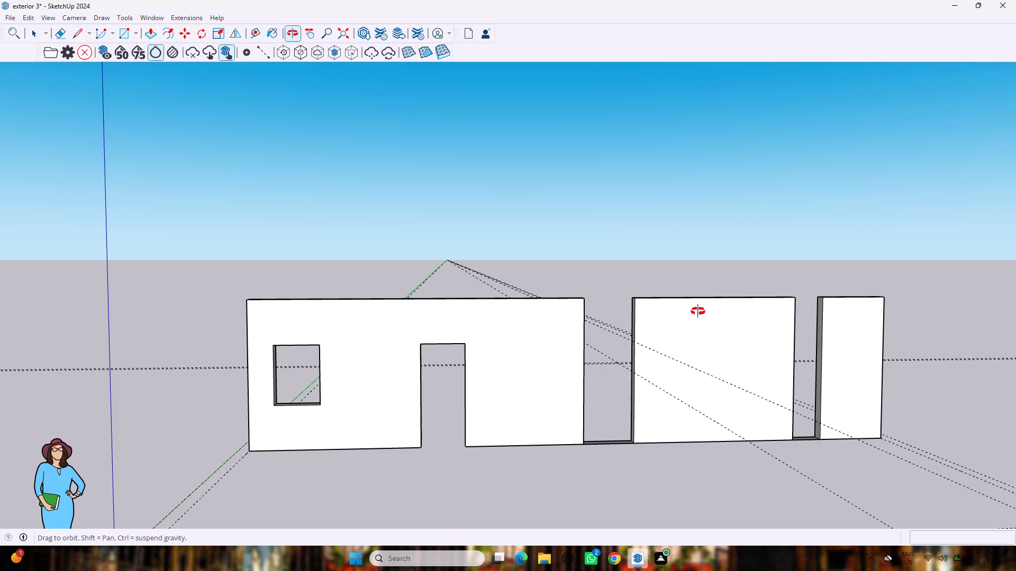
pyautogui.moveTo(698, 311); pyautogui.dragTo(701, 329, button='right')
pyautogui.hotkey('ctrl', 'z')
pyautogui.hotkey('ctrl', 'z')
# Pull the middle wall segment's full-height end face 3'6" to the doorway segment, closing the third opening completely.
pyautogui.moveTo(645, 269); pyautogui.dragTo(701, 329, button='middle')
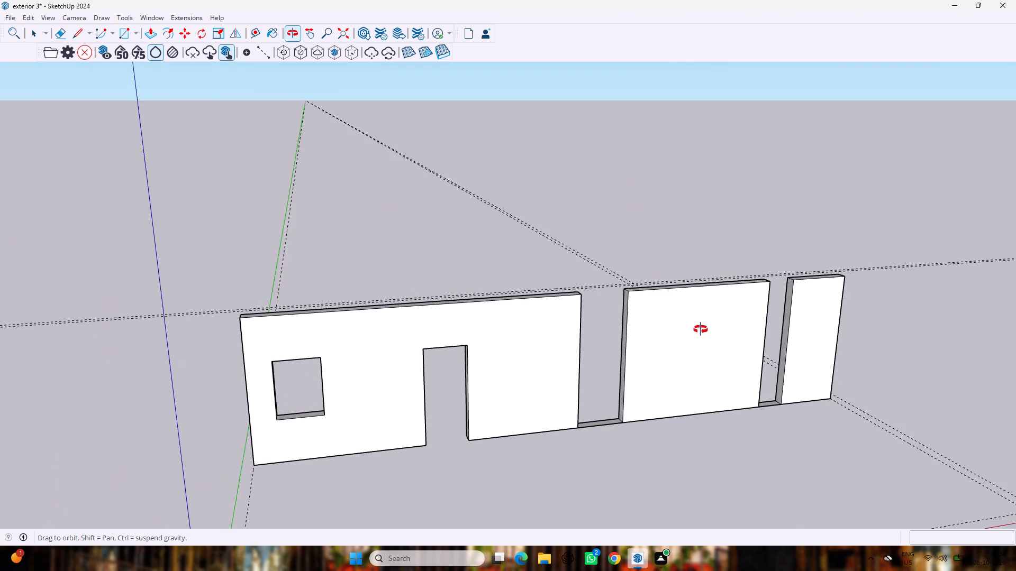
pyautogui.moveTo(701, 329); pyautogui.dragTo(702, 323, button='middle')
pyautogui.moveTo(701, 329); pyautogui.dragTo(692, 292, button='right')
pyautogui.press('p')
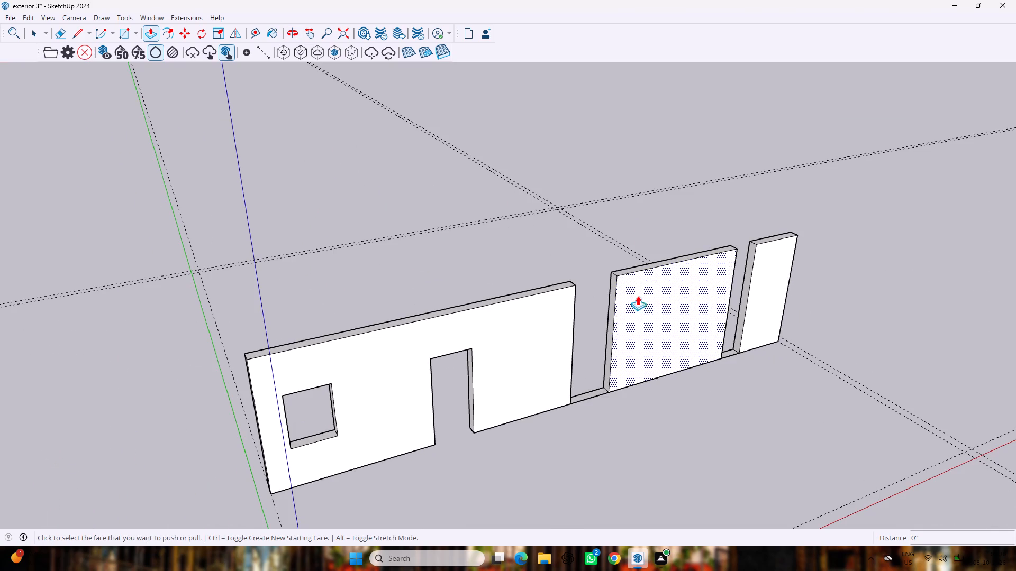
pyautogui.moveTo(611, 308); pyautogui.dragTo(576, 342)
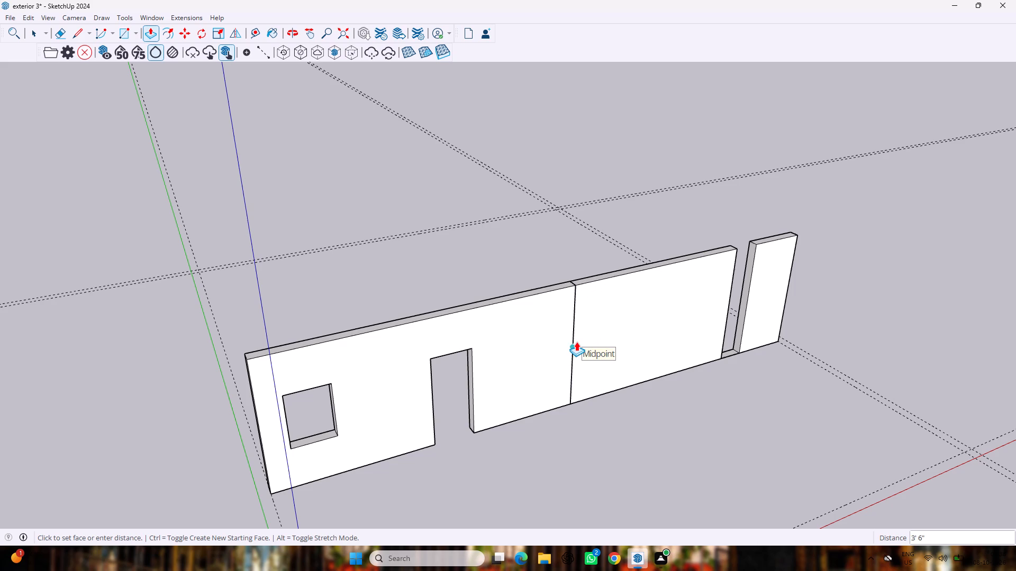
pyautogui.moveTo(576, 342); pyautogui.dragTo(575, 342)
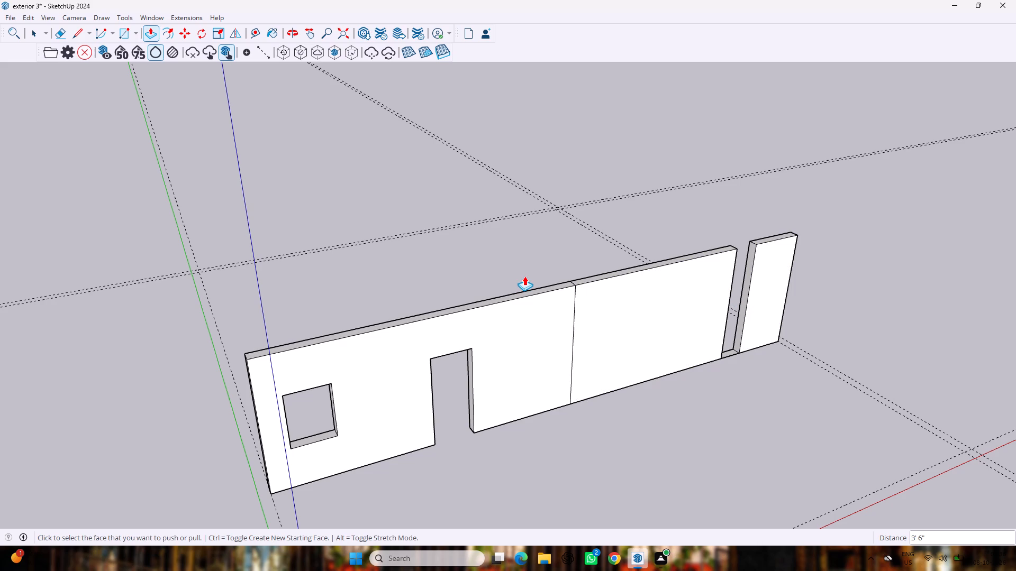
# Erase the leftover seam lines where the third opening was closed, on both wall faces and the top.
pyautogui.press('r')
pyautogui.scroll(3, 543, 269)
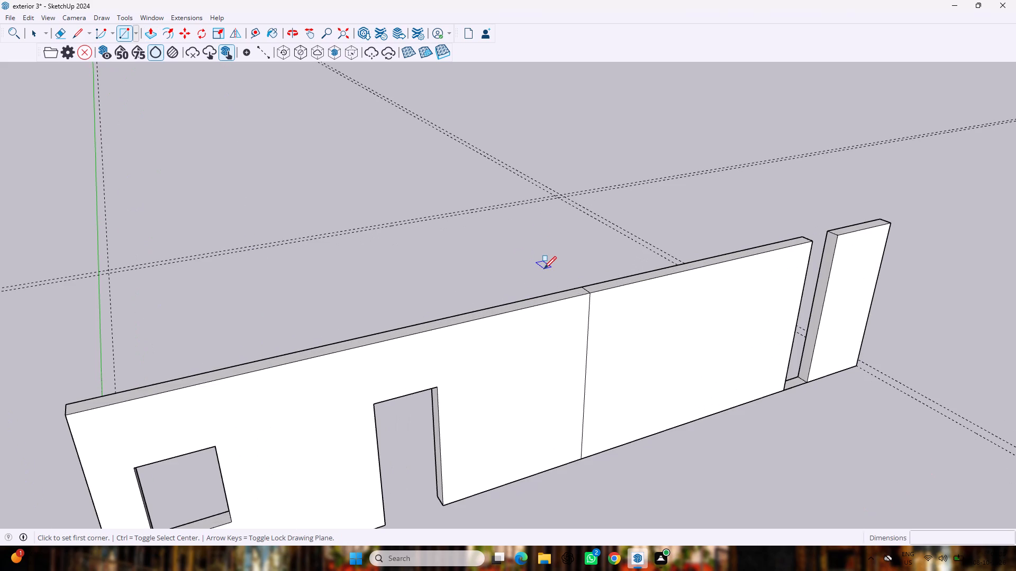
pyautogui.press('e')
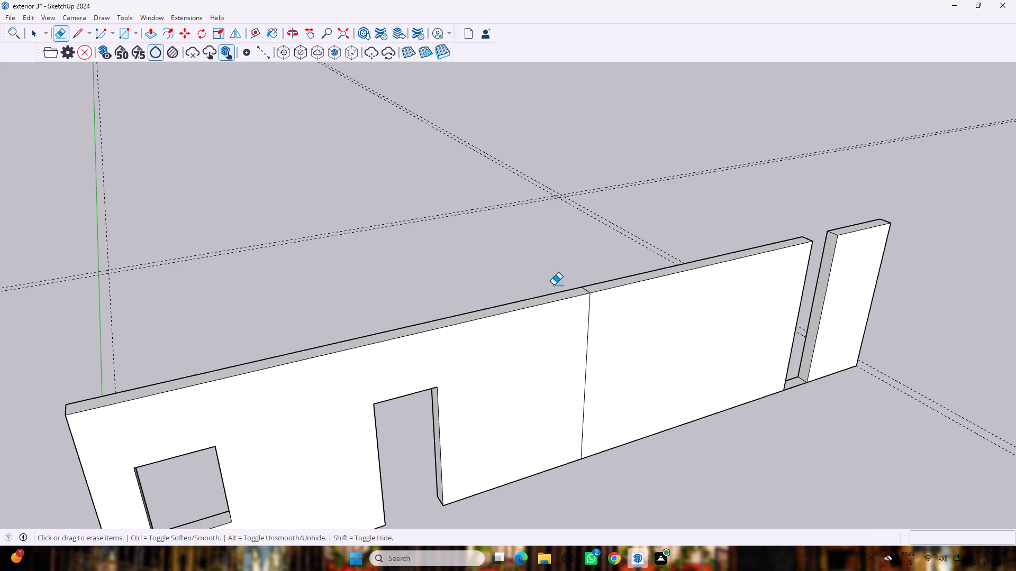
pyautogui.moveTo(602, 365); pyautogui.dragTo(564, 380)
pyautogui.scroll(1, 562, 279)
pyautogui.moveTo(563, 278); pyautogui.dragTo(627, 410, button='middle')
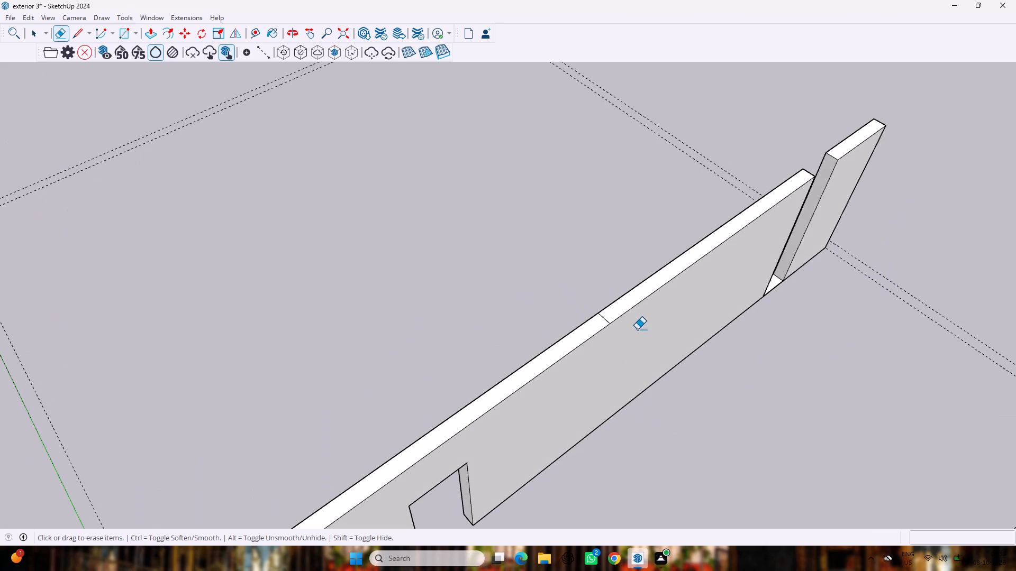
pyautogui.moveTo(619, 310); pyautogui.dragTo(600, 323)
pyautogui.moveTo(523, 285); pyautogui.dragTo(527, 291, button='middle')
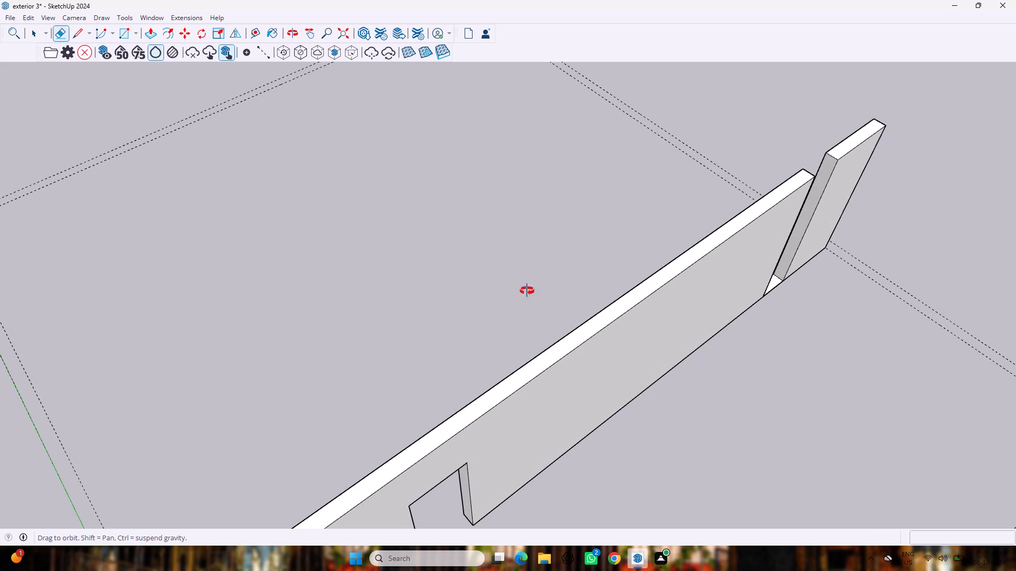
pyautogui.moveTo(527, 291); pyautogui.dragTo(849, 268, button='middle')
pyautogui.moveTo(606, 229); pyautogui.dragTo(632, 240)
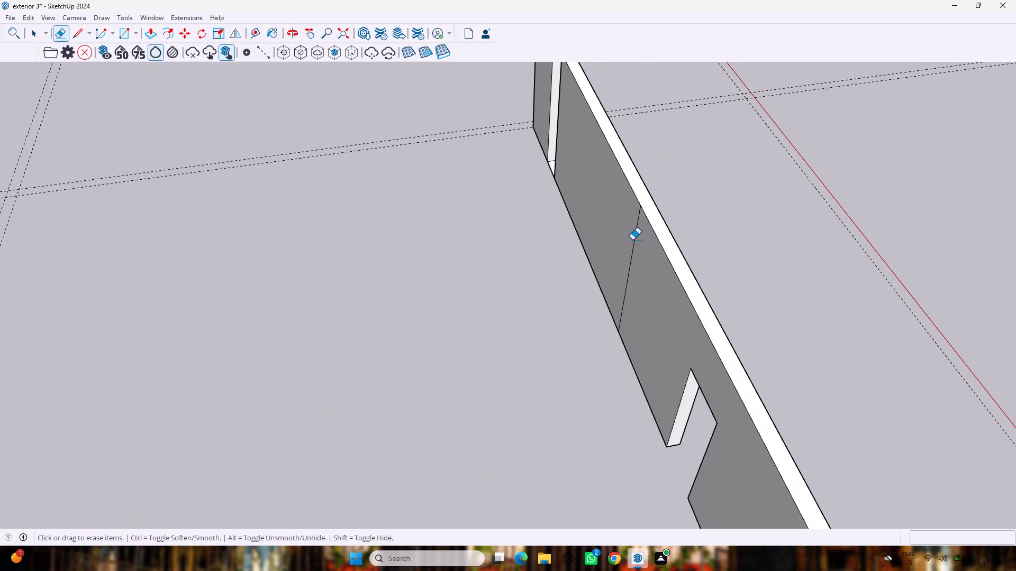
pyautogui.moveTo(632, 240); pyautogui.dragTo(664, 269)
# Draw a window rectangle about 5'7 1/2" by 4'6" on the long wall between the doorway and the narrow gap, aligned with the existing window's head.
pyautogui.moveTo(906, 195); pyautogui.dragTo(431, 78, button='middle')
pyautogui.scroll(1, 907, 195)
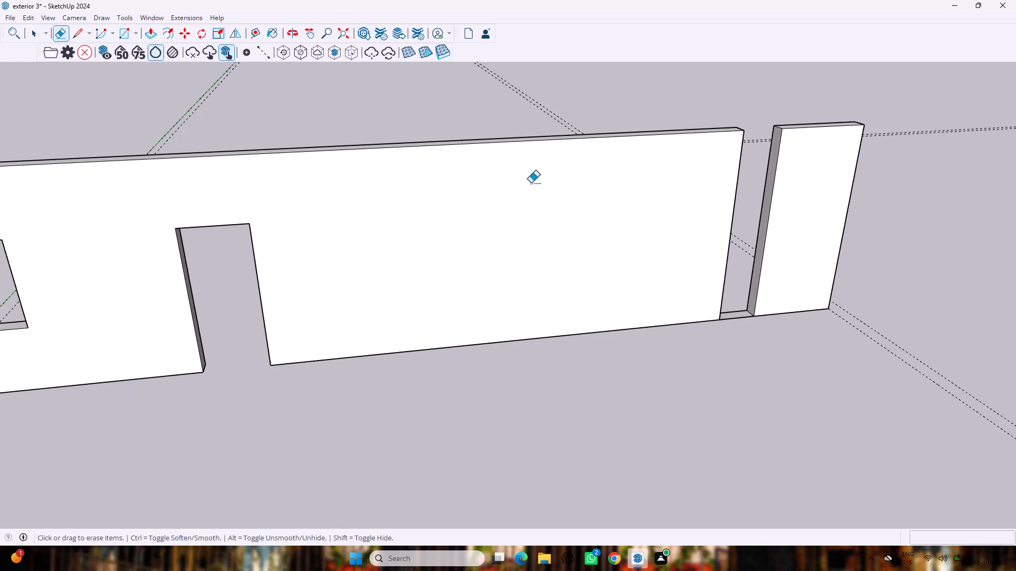
pyautogui.scroll(2, 571, 207)
pyautogui.scroll(-2, 570, 207)
pyautogui.press('r')
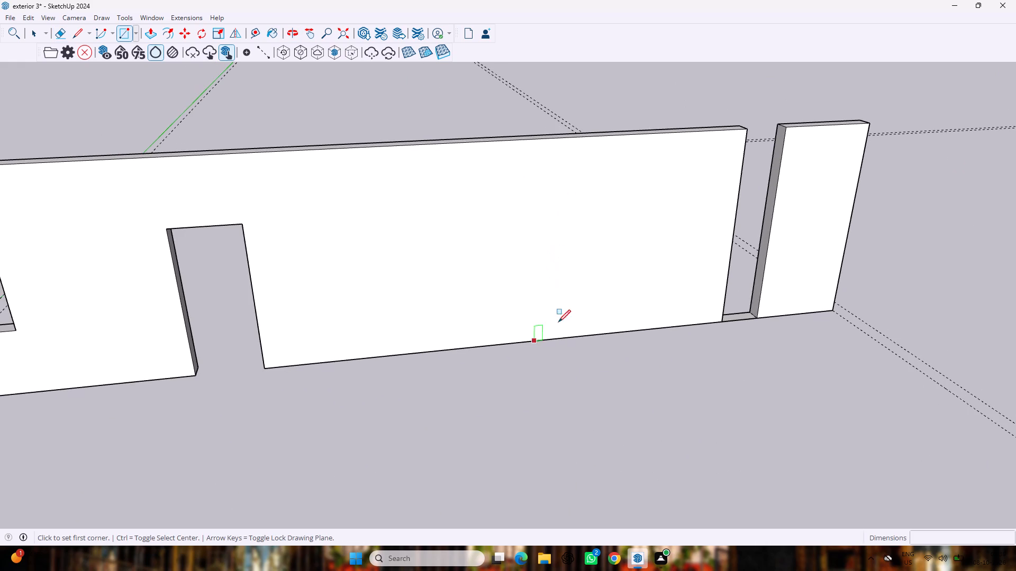
pyautogui.scroll(-5, 589, 214)
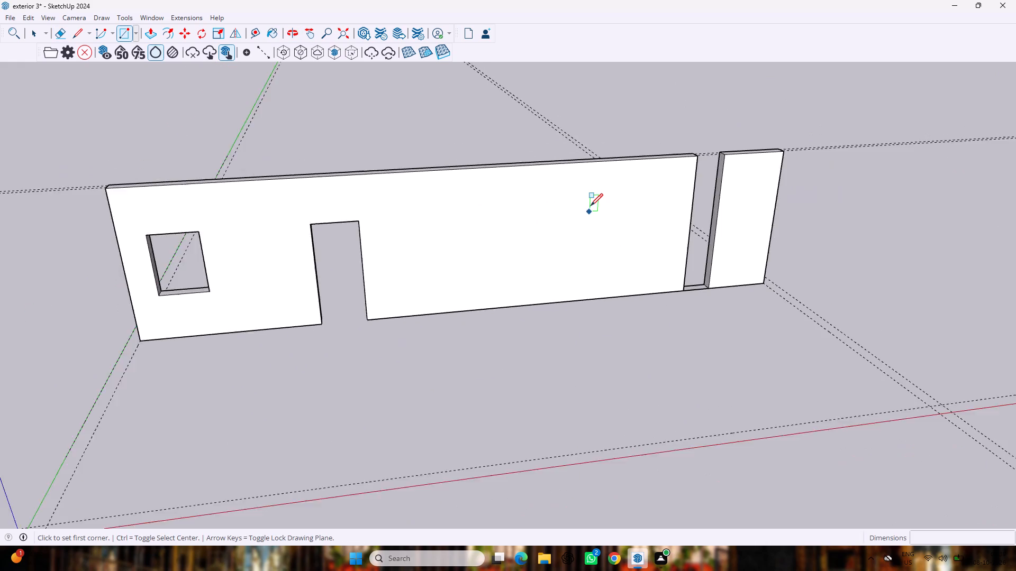
pyautogui.scroll(-3, 591, 206)
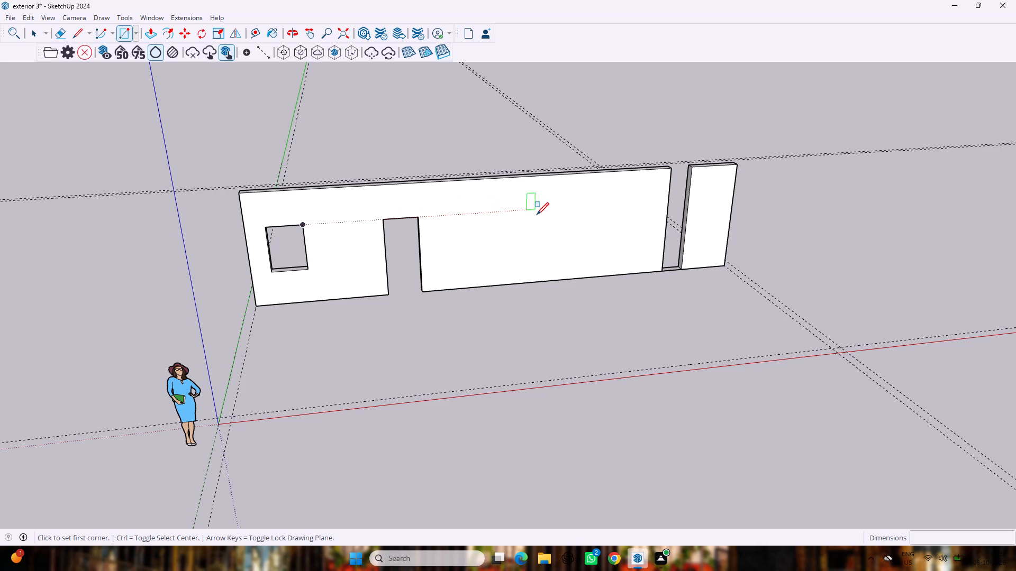
pyautogui.click(573, 210)
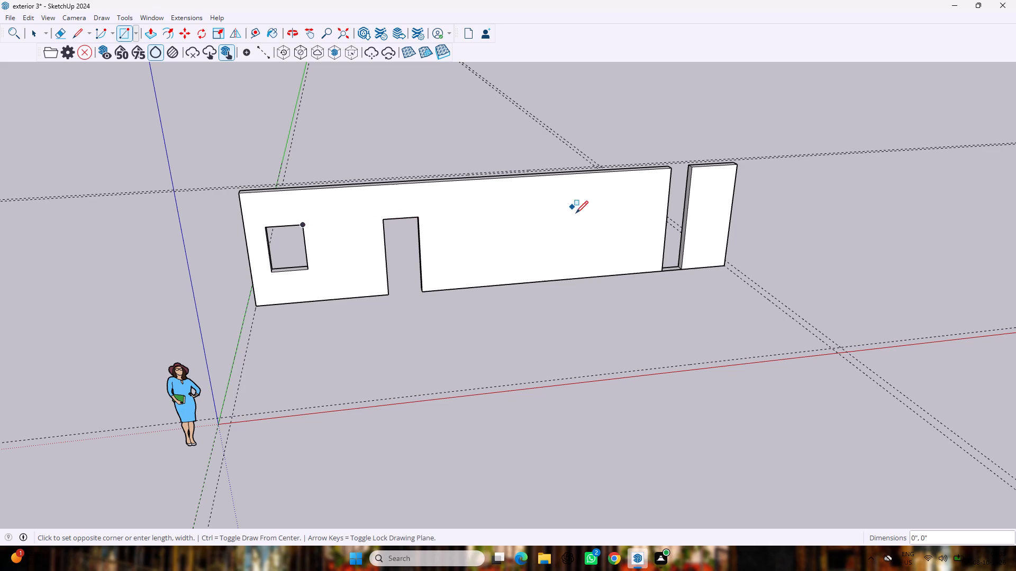
pyautogui.click(629, 250)
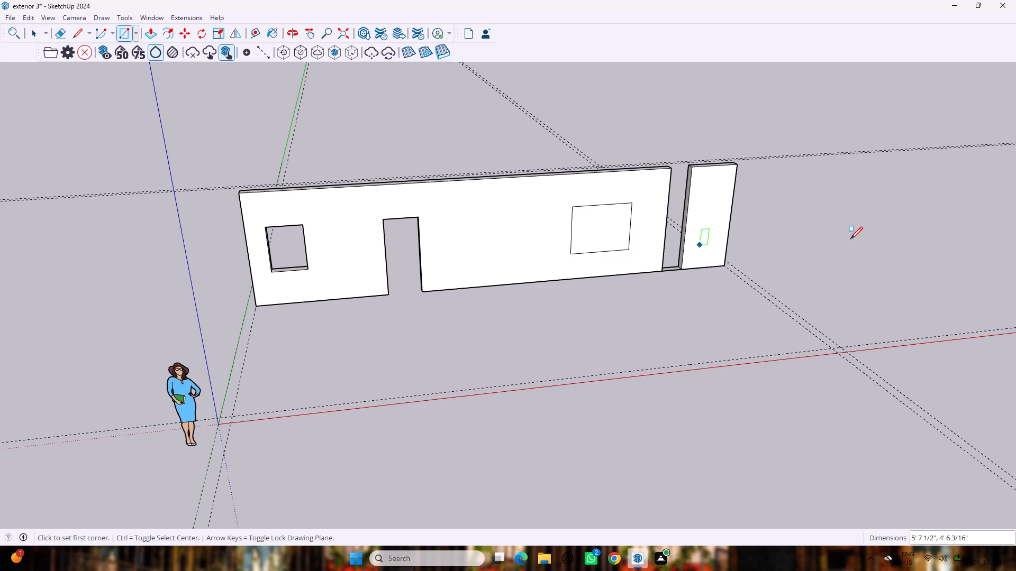
# Push the new window rectangle 9" through the wall to cut the opening.
pyautogui.press('p')
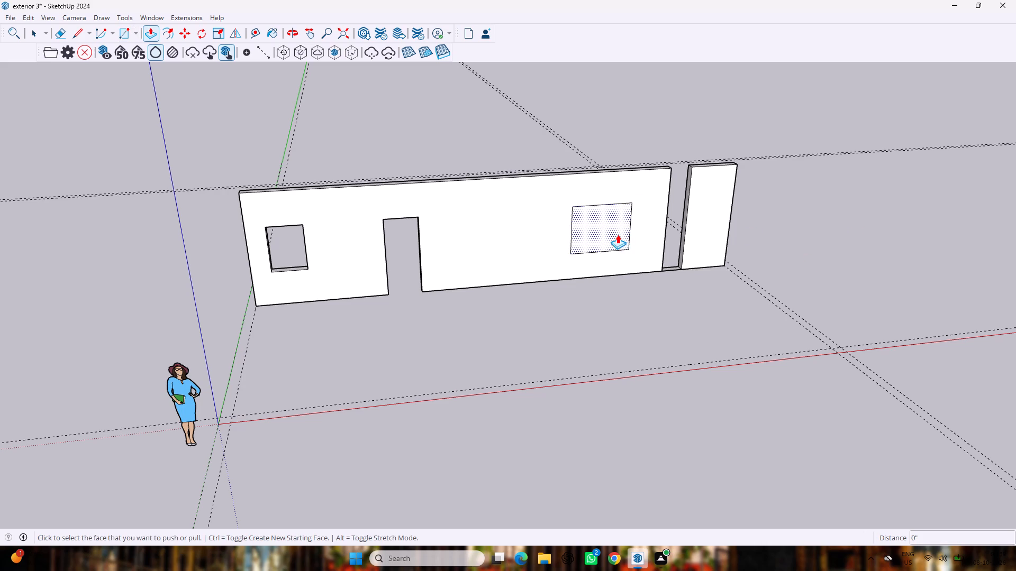
pyautogui.moveTo(618, 234); pyautogui.dragTo(576, 150)
pyautogui.press('9')
pyautogui.hotkey('shift', '"')
pyautogui.press('Return')
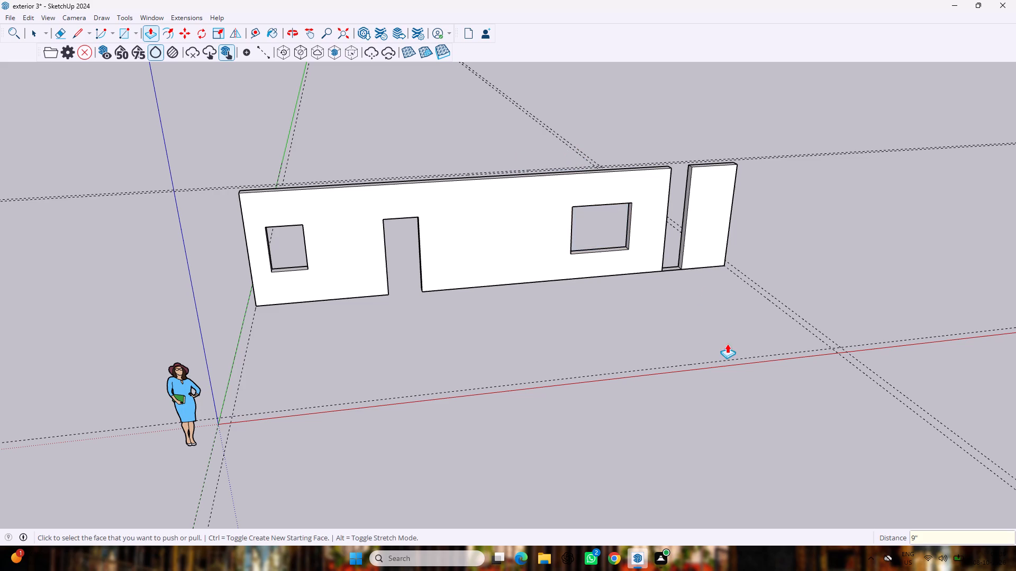
pyautogui.press('space')
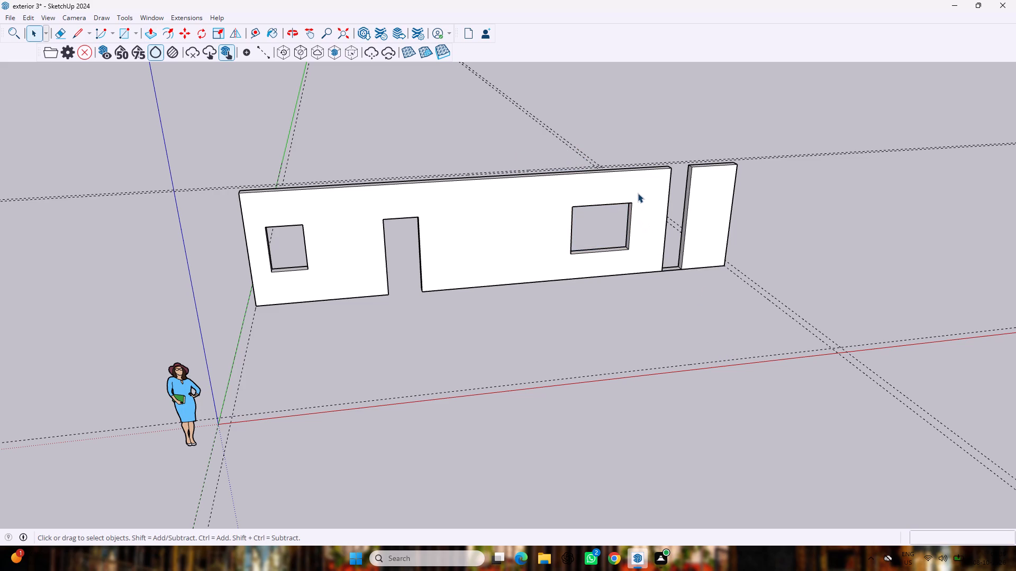
# Place head guides 2' below the wall top on both end faces of the full-height gap beside the narrow end segment.
pyautogui.press('t')
pyautogui.scroll(6, 654, 176)
pyautogui.moveTo(659, 163); pyautogui.dragTo(741, 188, button='middle')
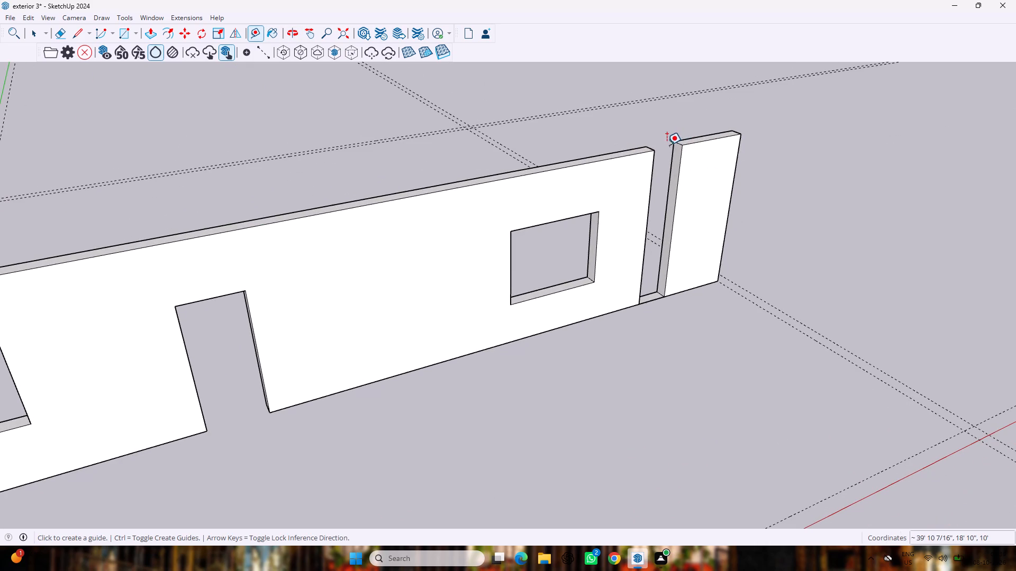
pyautogui.scroll(6, 667, 145)
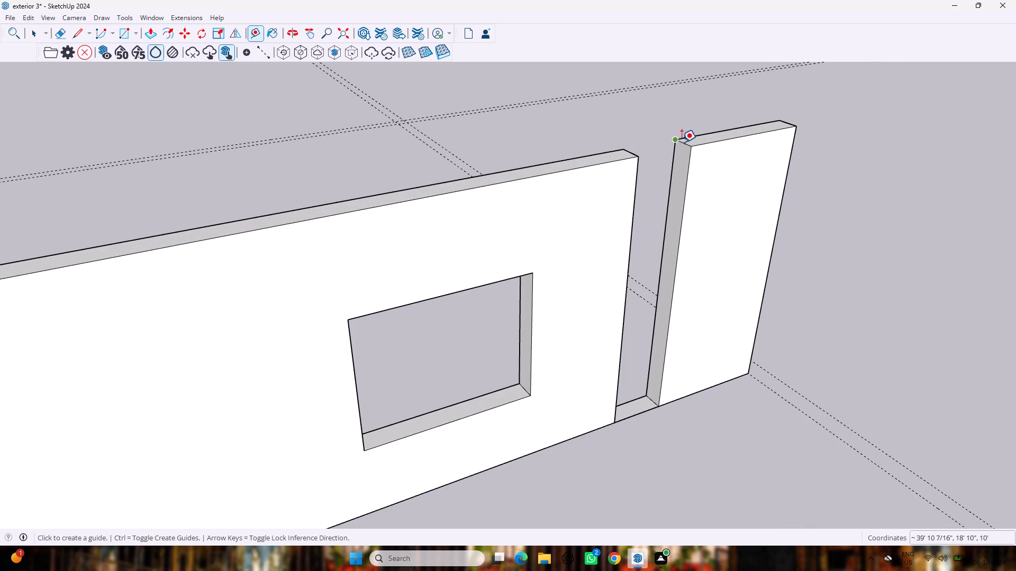
pyautogui.scroll(4, 678, 143)
pyautogui.click(684, 143)
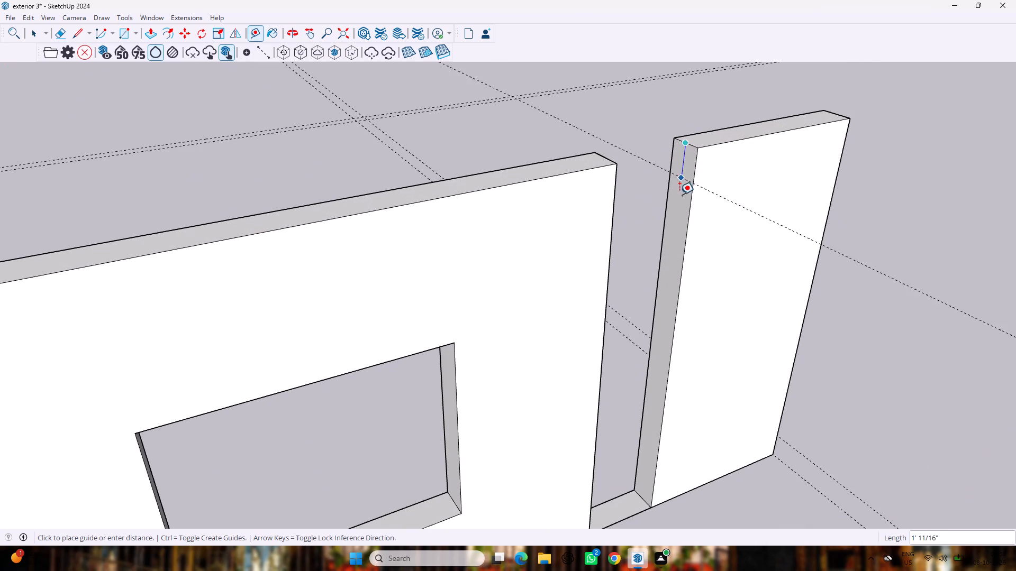
pyautogui.write("2'")
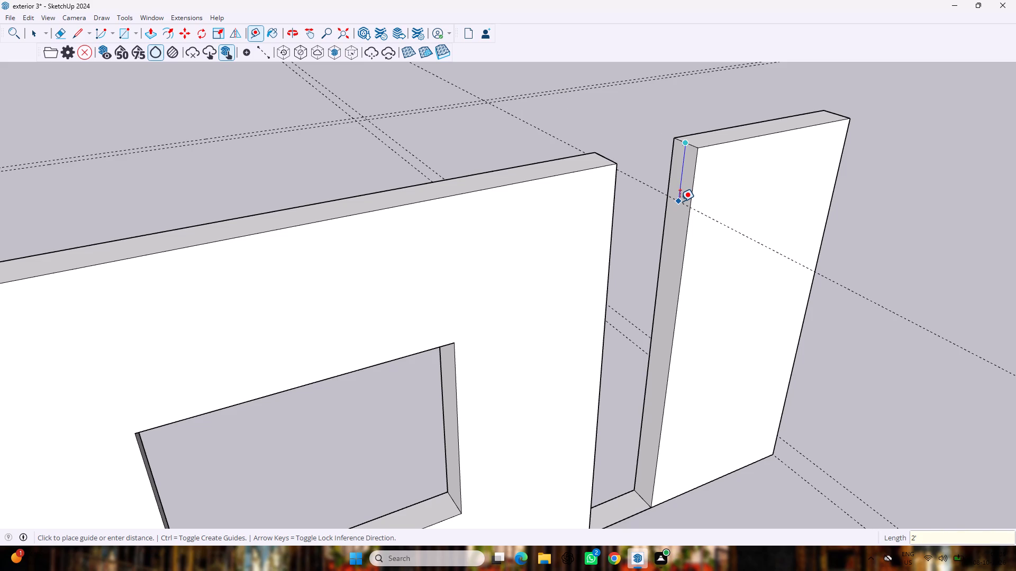
pyautogui.press('Return')
pyautogui.moveTo(679, 198); pyautogui.dragTo(337, 162, button='middle')
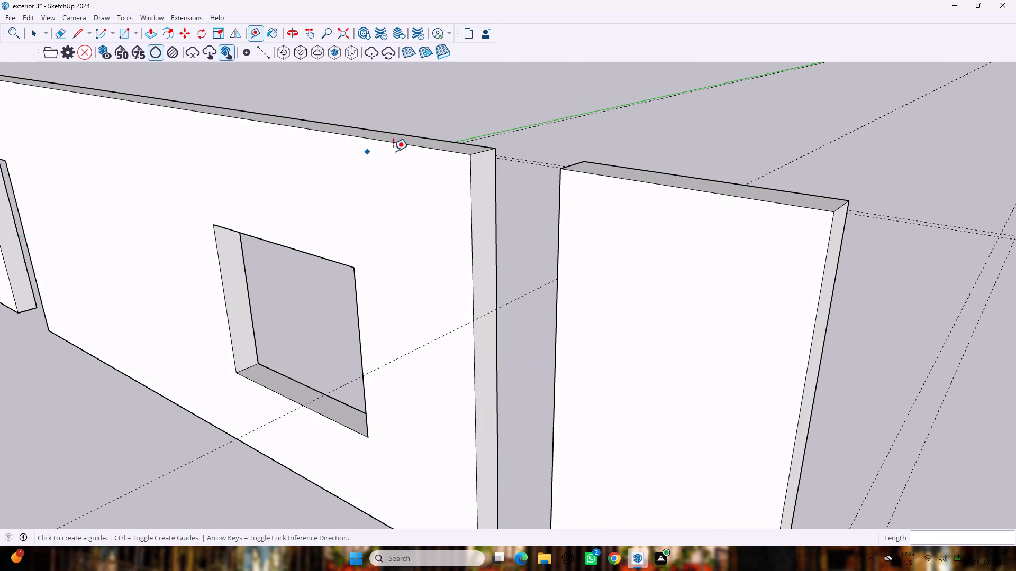
pyautogui.click(479, 151)
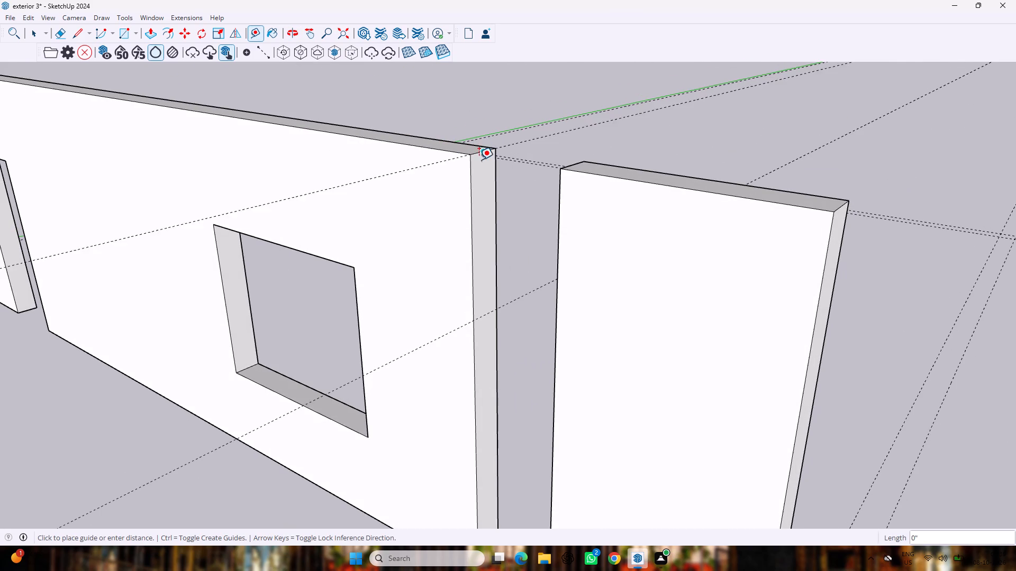
pyautogui.press('2')
pyautogui.press("'")
pyautogui.press('Return')
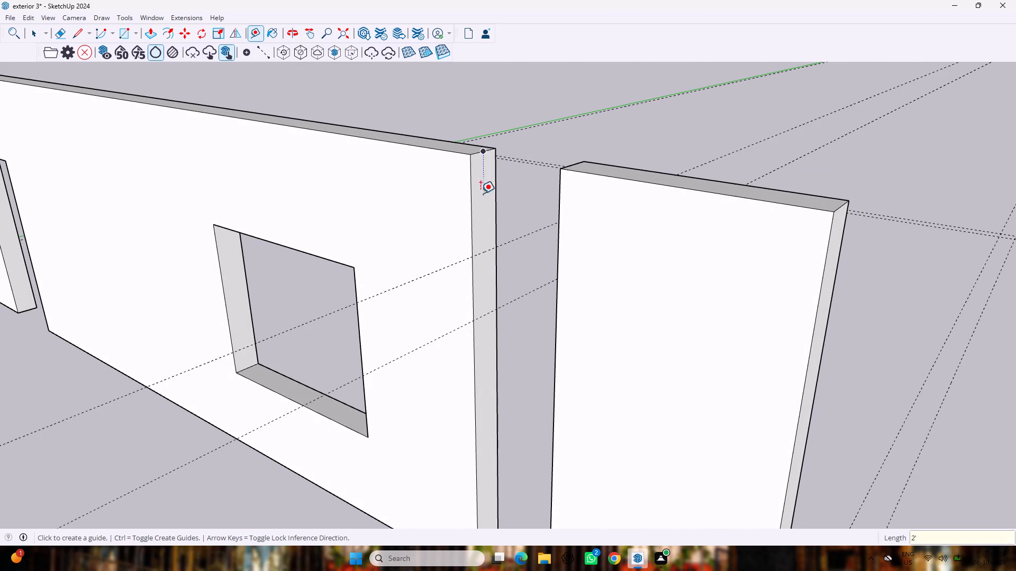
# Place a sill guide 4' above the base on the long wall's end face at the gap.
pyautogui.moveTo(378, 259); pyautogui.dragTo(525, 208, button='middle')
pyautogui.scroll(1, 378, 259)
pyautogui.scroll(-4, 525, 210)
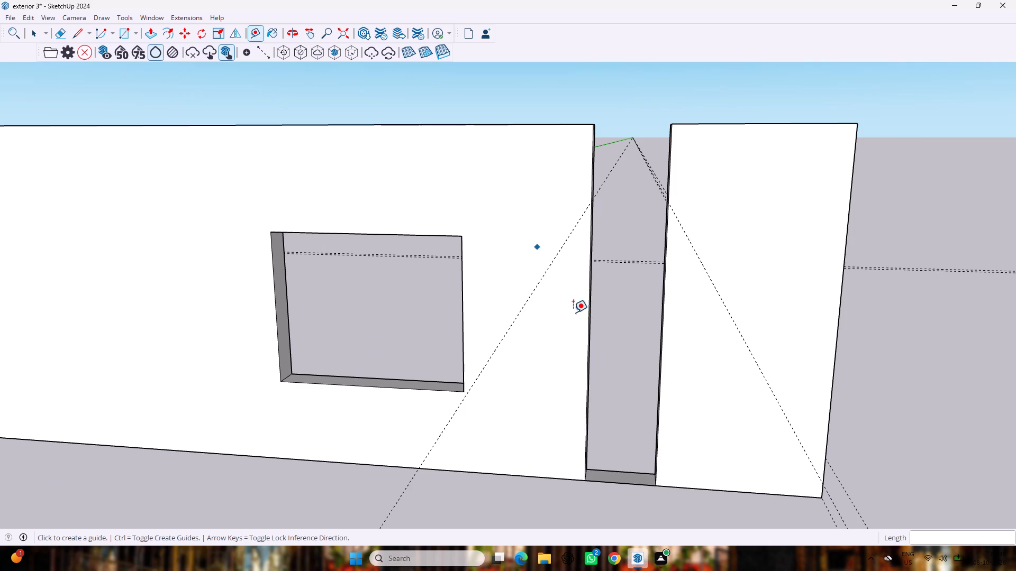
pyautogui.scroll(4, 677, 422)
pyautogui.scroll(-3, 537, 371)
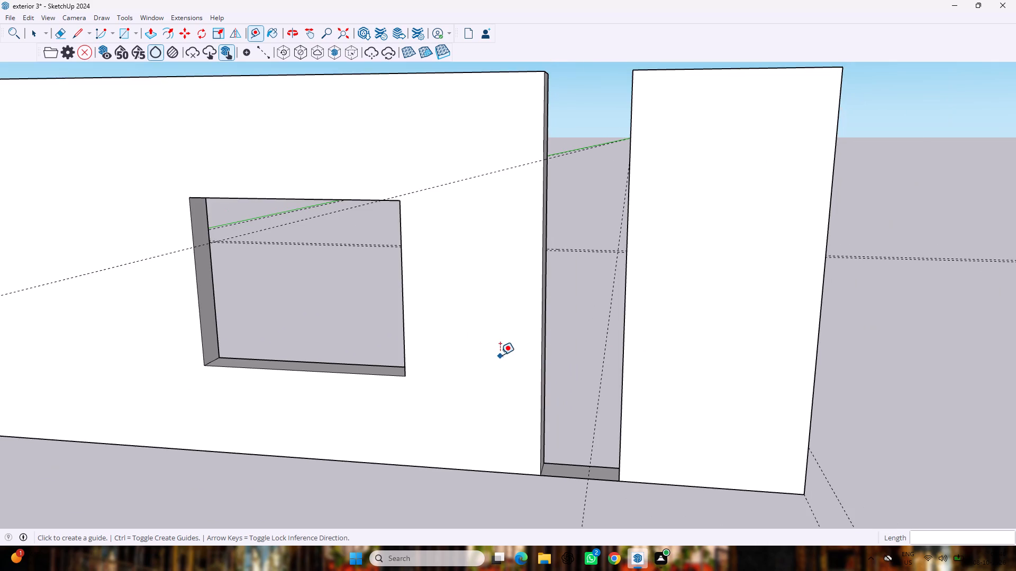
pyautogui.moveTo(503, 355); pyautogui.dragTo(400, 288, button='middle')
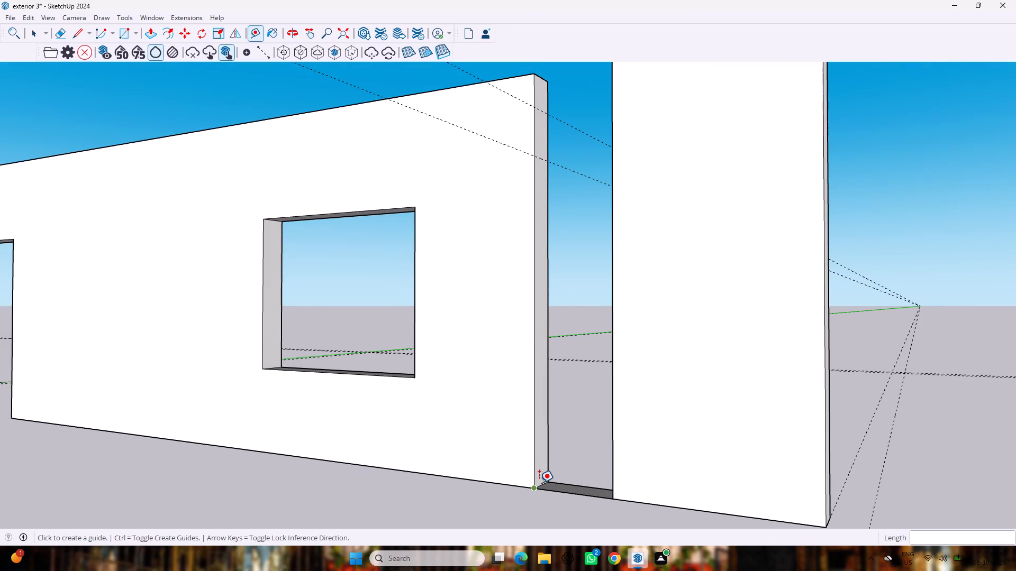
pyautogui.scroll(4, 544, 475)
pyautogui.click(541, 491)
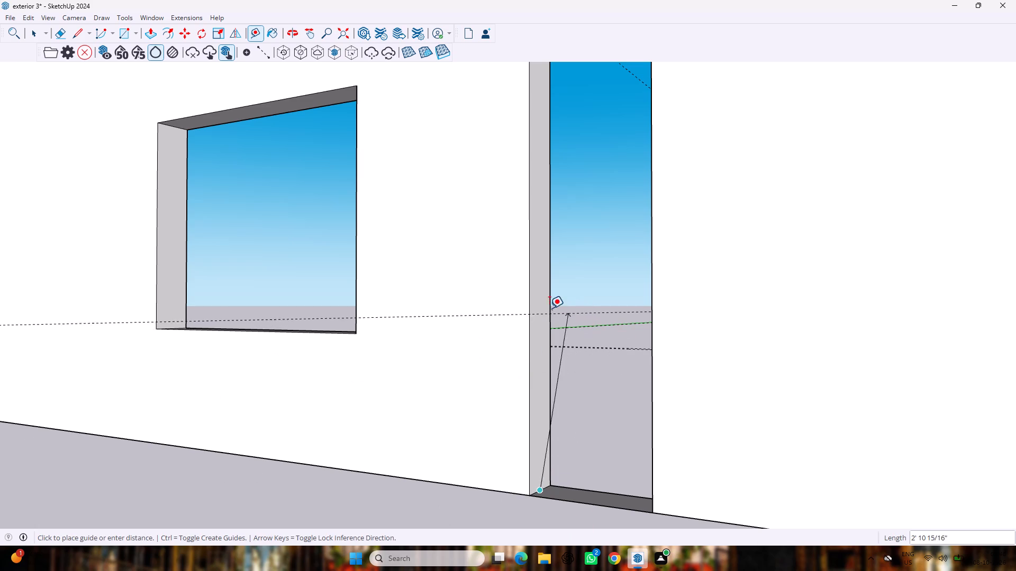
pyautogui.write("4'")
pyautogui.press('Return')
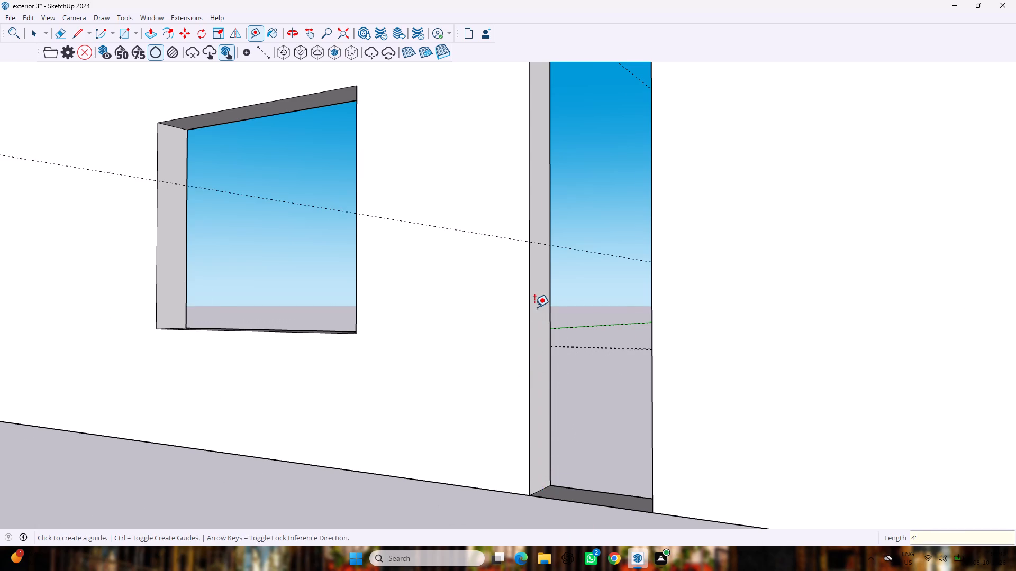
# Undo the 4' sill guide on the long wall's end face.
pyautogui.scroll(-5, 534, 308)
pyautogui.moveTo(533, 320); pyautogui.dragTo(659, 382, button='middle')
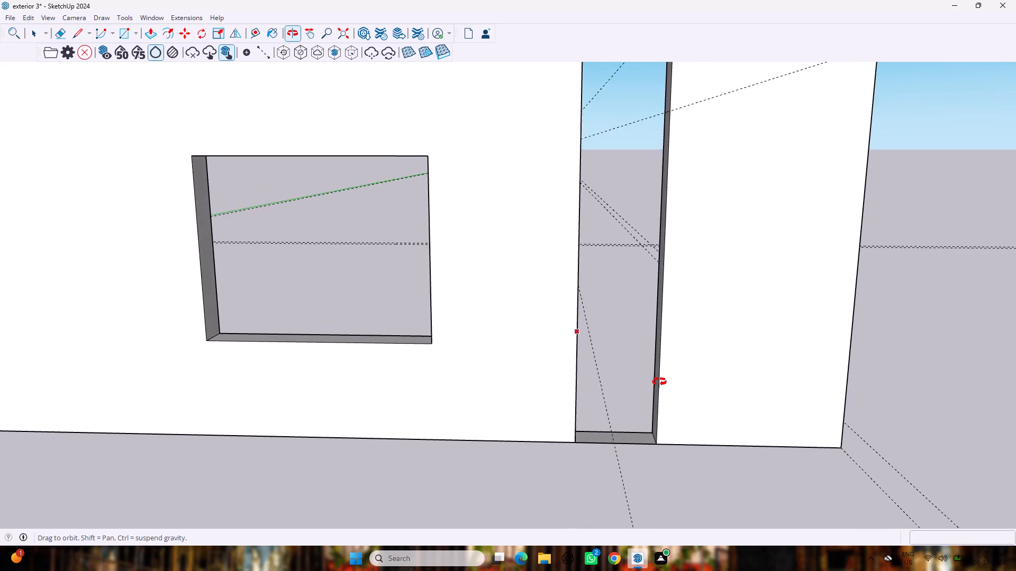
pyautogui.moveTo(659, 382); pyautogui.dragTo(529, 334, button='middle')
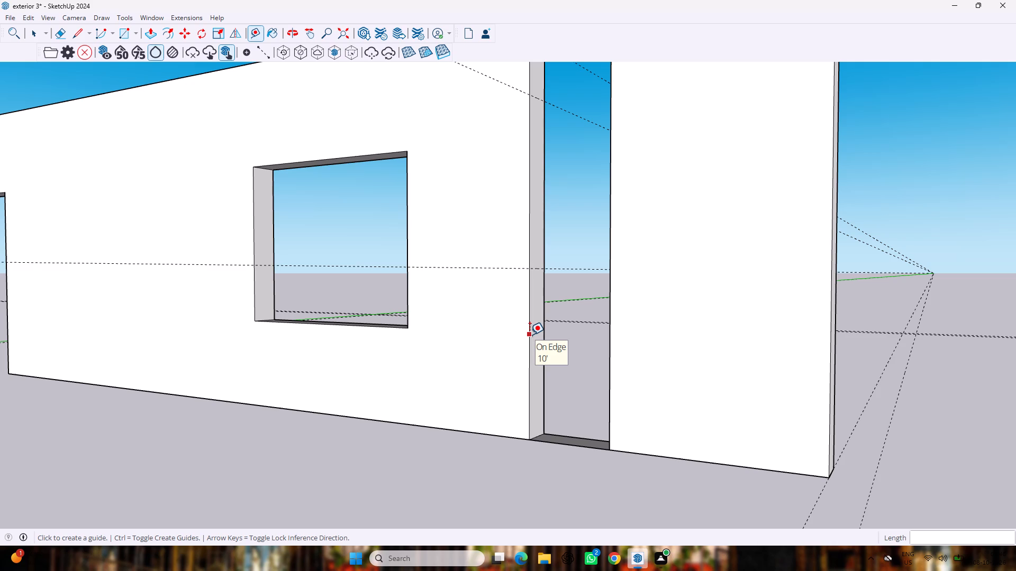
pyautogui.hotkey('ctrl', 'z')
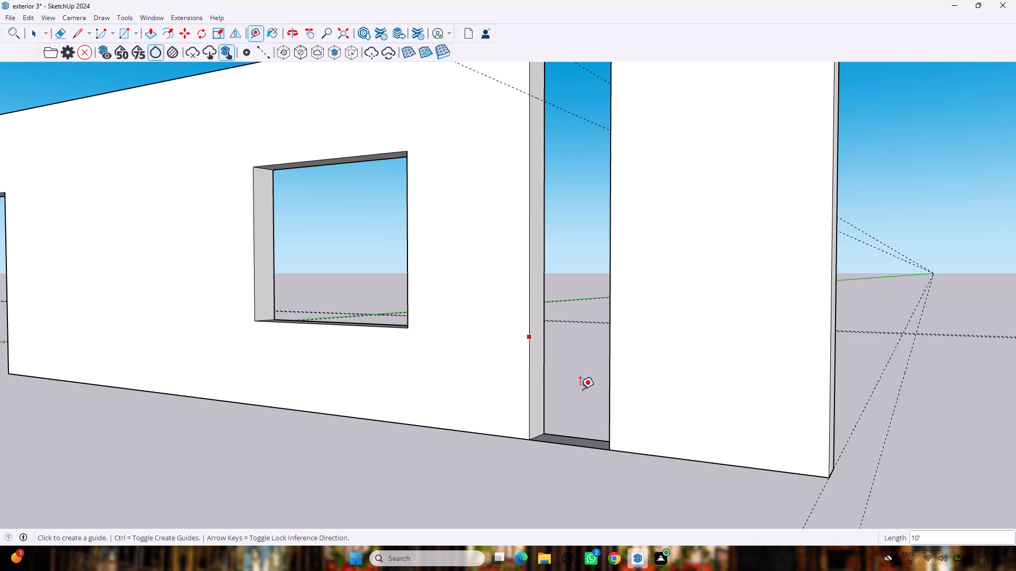
# Place a sill guide 5' above the base on the long wall's end face at the gap.
pyautogui.click(536, 433)
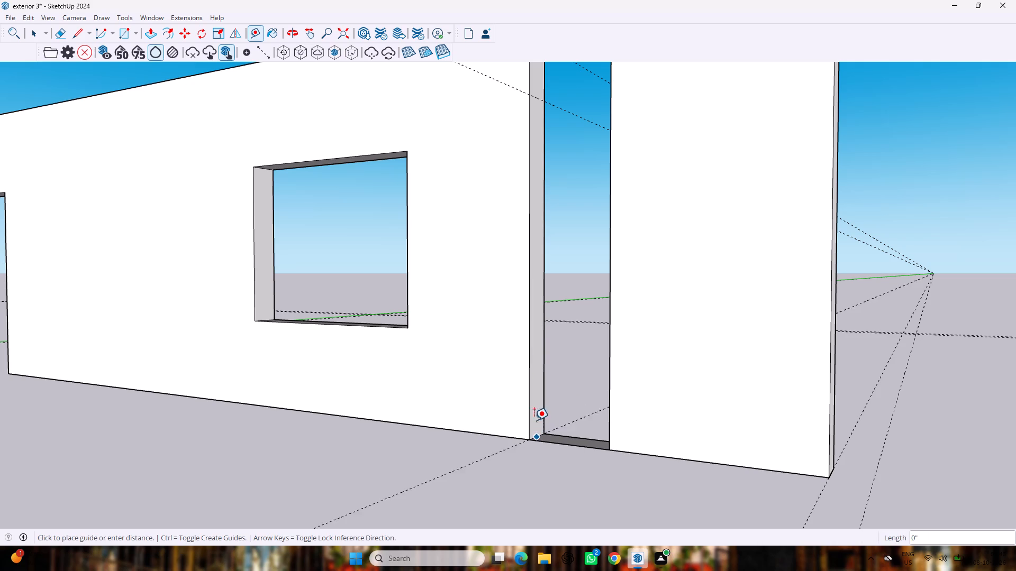
pyautogui.press('5')
pyautogui.press("'")
pyautogui.press('Return')
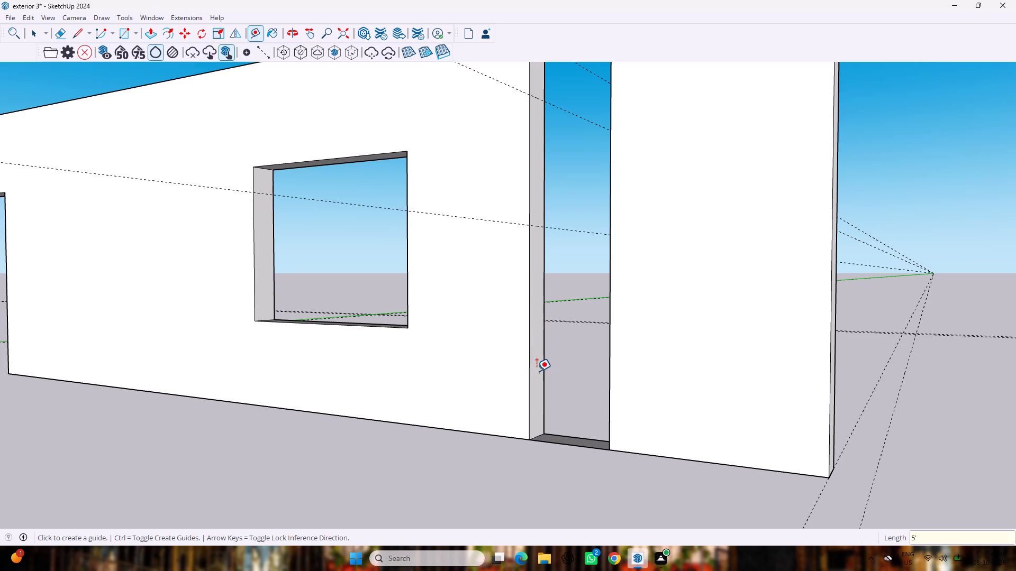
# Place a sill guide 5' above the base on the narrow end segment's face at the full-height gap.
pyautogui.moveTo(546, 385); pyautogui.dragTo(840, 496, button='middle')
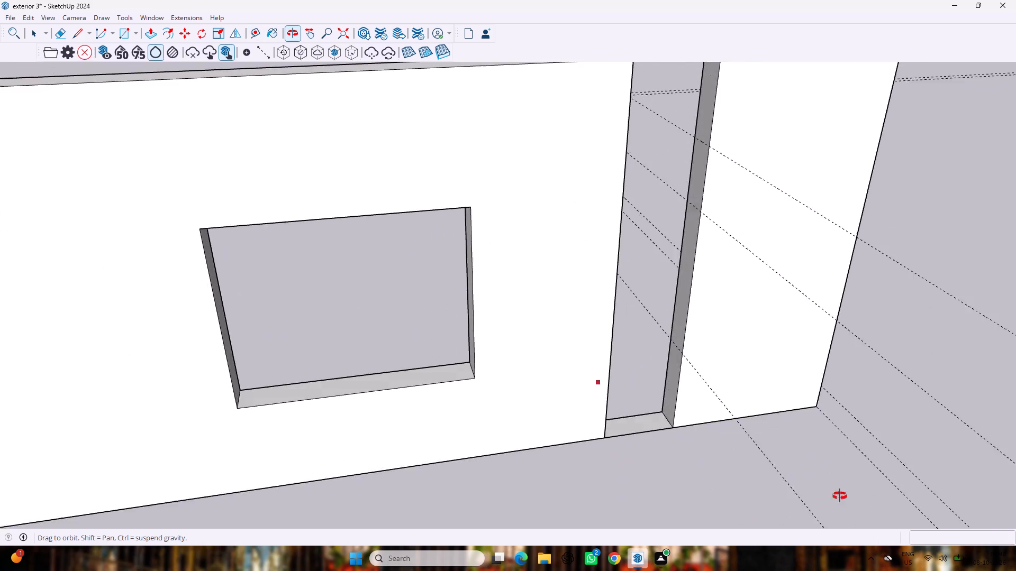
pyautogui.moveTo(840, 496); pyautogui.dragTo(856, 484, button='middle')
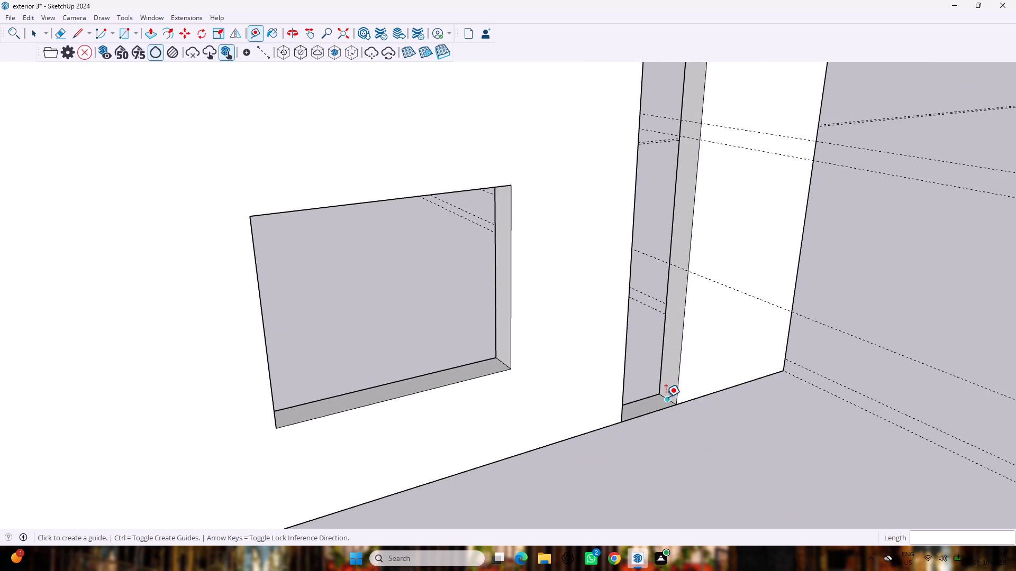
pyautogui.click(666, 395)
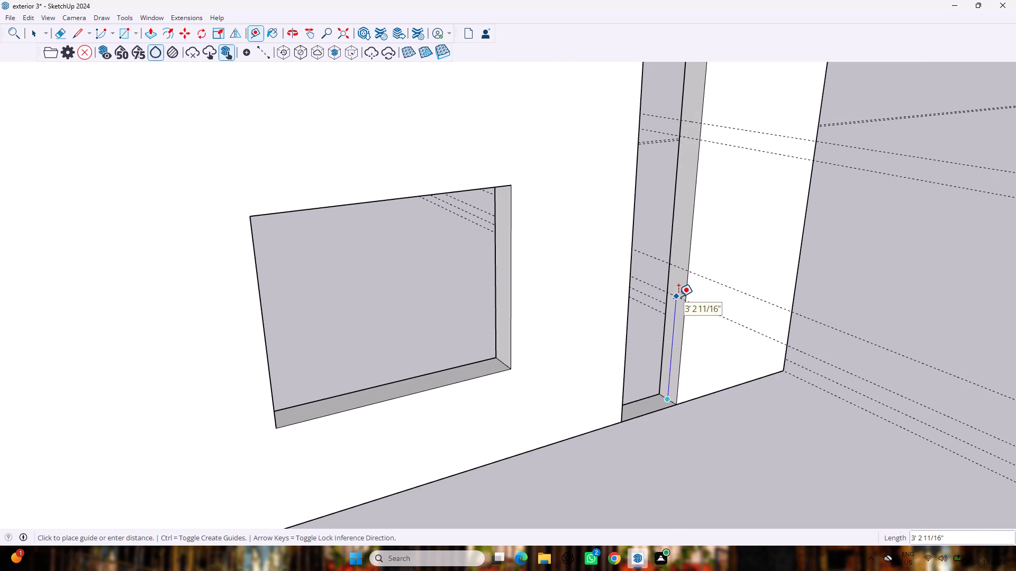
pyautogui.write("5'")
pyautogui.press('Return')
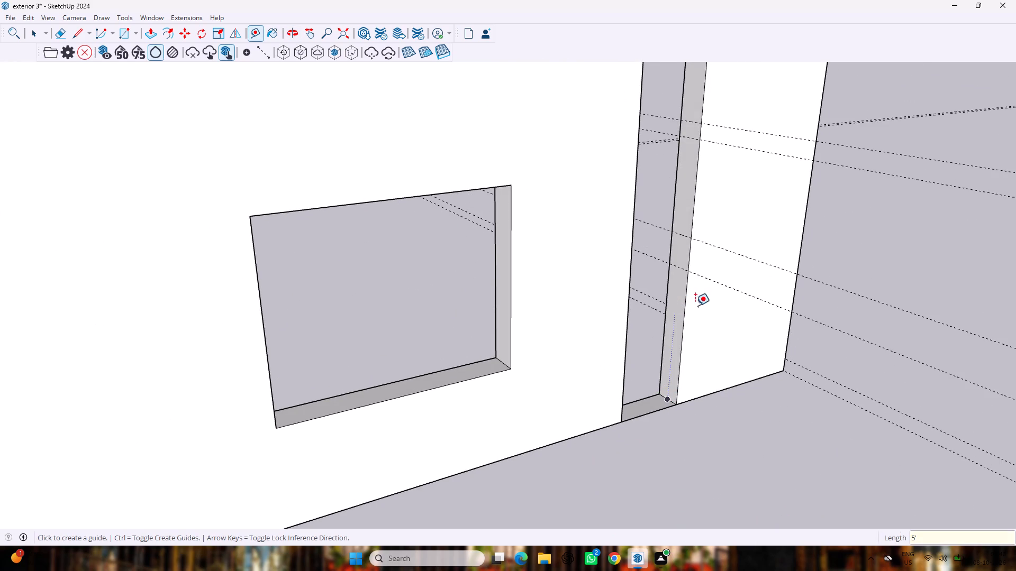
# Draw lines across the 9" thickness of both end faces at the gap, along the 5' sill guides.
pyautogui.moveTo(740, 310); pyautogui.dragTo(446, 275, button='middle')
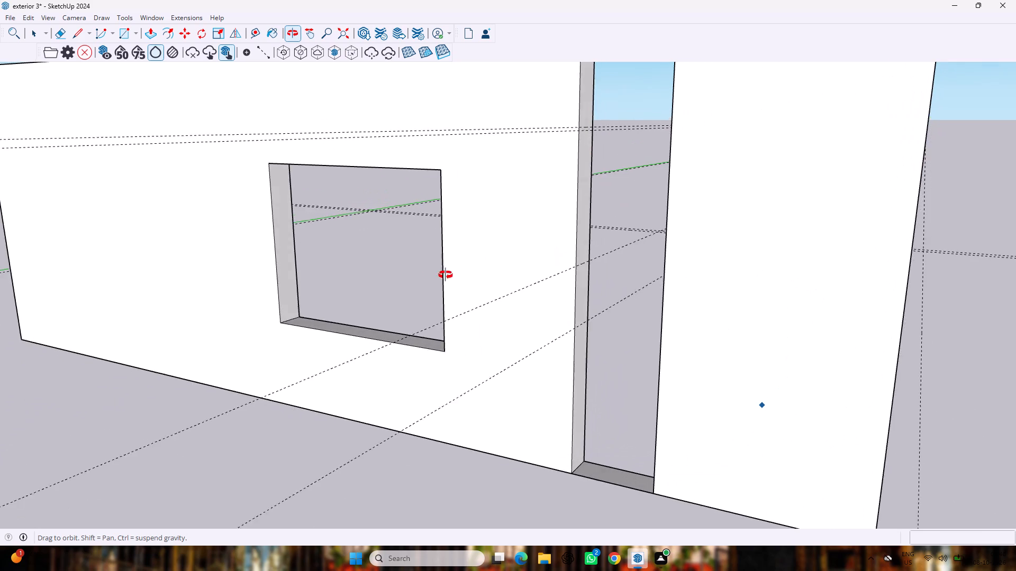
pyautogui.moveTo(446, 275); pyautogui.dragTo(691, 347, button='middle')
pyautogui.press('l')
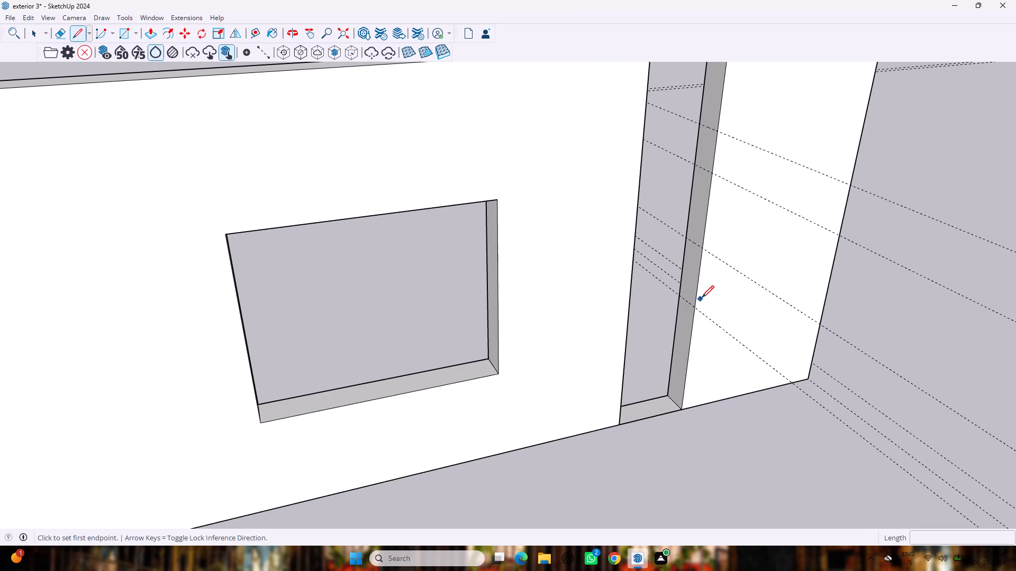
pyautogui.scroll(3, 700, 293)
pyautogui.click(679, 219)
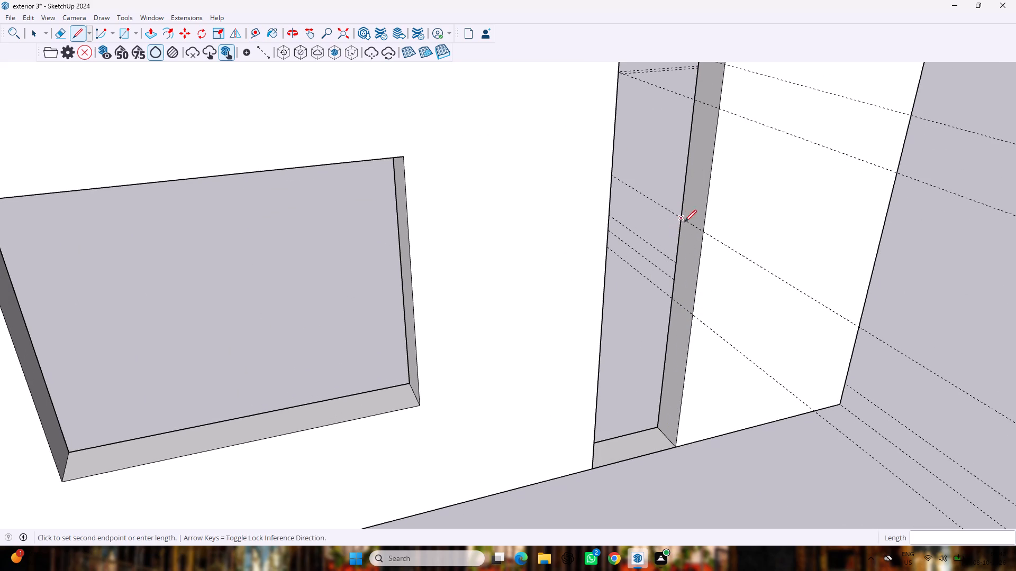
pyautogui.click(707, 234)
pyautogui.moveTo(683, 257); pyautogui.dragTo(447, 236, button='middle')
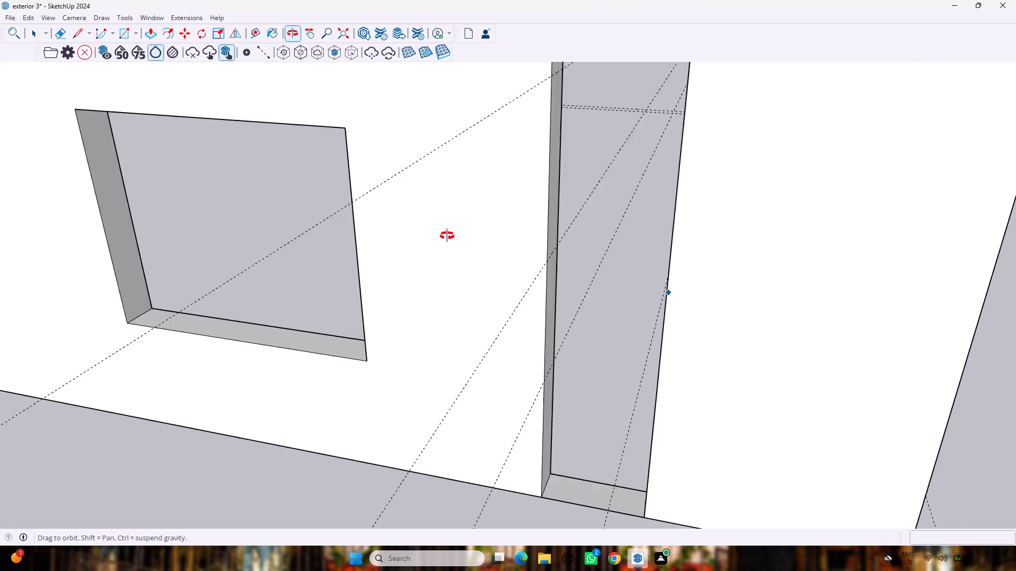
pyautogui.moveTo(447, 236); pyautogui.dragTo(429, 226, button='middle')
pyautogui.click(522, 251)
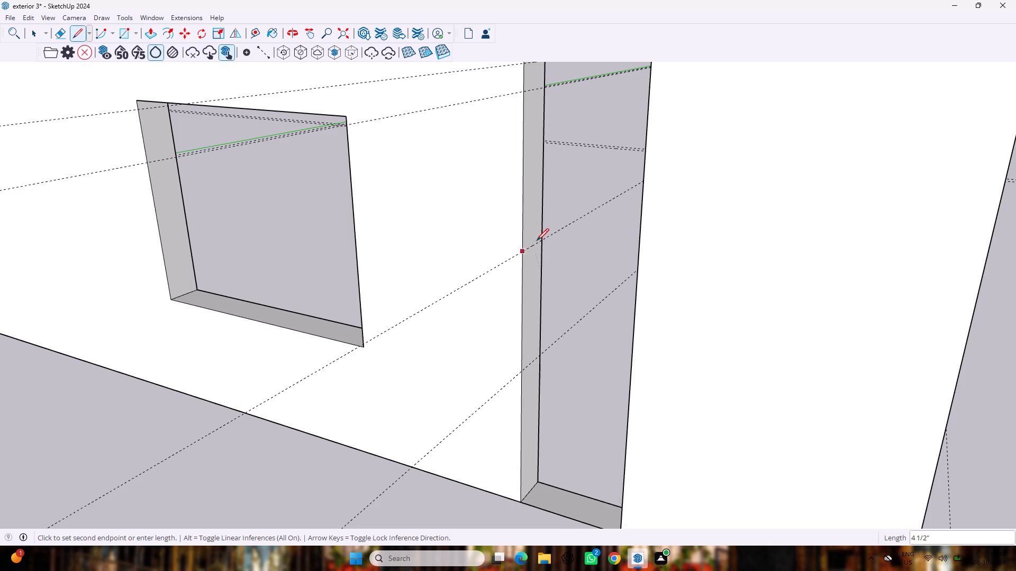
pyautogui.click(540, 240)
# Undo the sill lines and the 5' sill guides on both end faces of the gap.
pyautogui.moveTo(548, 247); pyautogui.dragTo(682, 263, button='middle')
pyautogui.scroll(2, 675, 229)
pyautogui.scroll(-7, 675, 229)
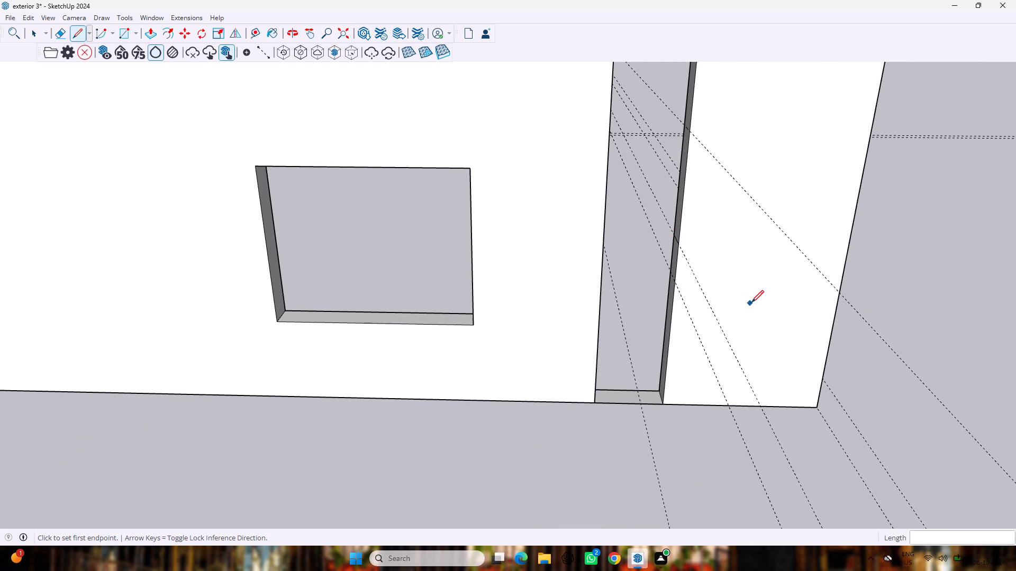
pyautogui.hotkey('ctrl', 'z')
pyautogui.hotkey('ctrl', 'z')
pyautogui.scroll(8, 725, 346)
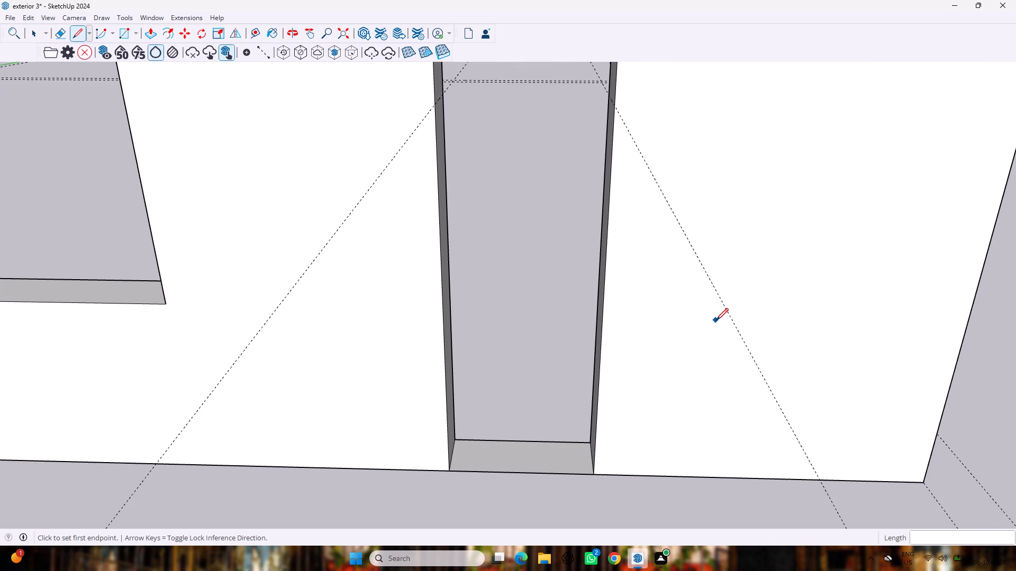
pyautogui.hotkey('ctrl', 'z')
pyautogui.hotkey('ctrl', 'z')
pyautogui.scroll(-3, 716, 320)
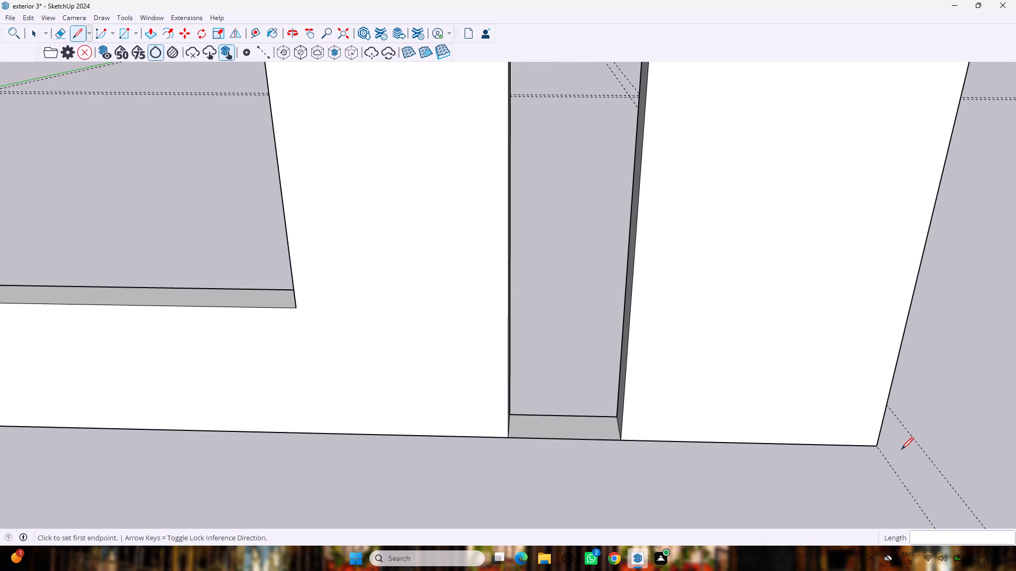
# Place a sill guide 6' above the base on the narrow end segment's face at the gap.
pyautogui.press('t')
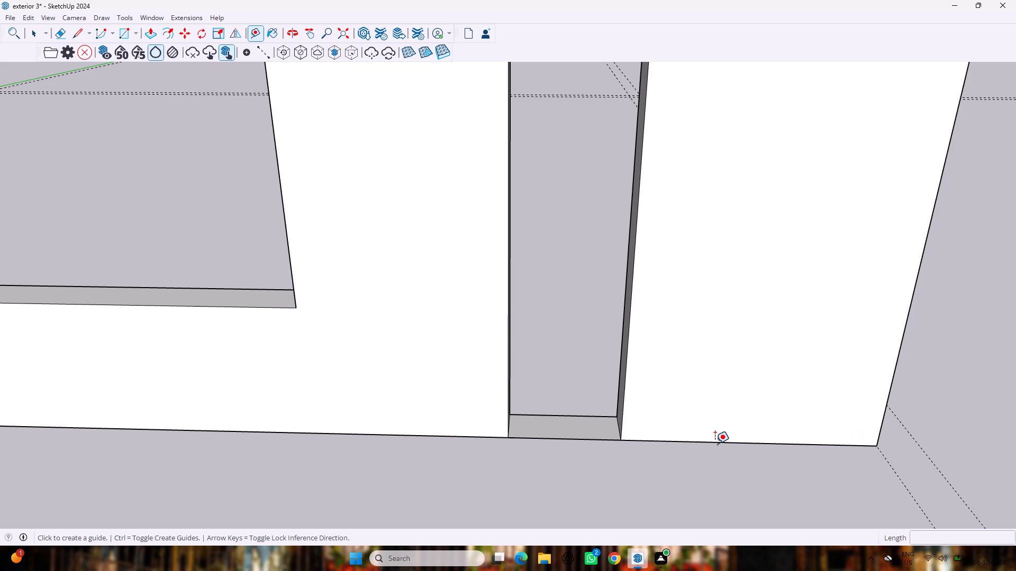
pyautogui.scroll(2, 511, 229)
pyautogui.moveTo(518, 231); pyautogui.dragTo(662, 214, button='middle')
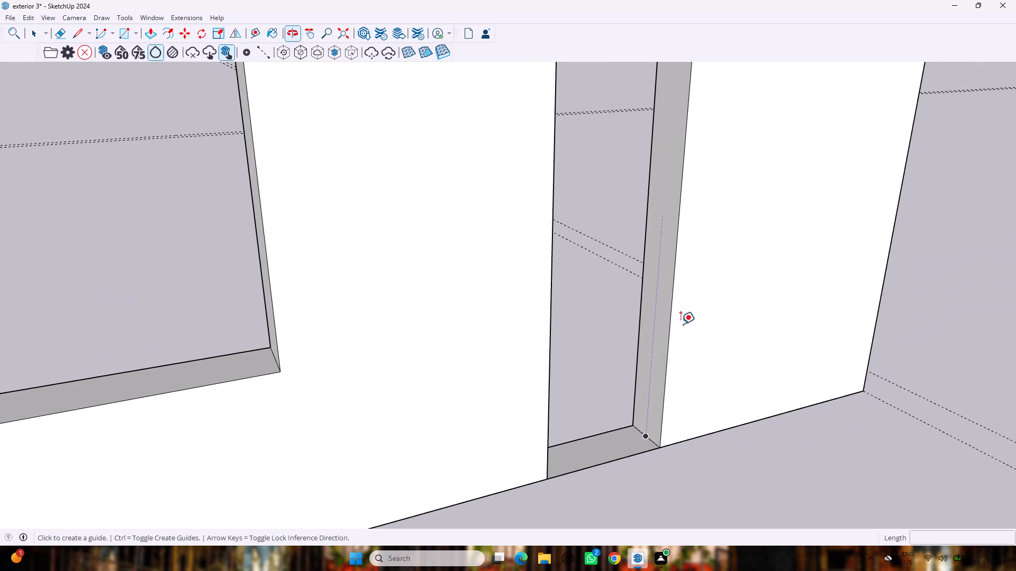
pyautogui.click(639, 434)
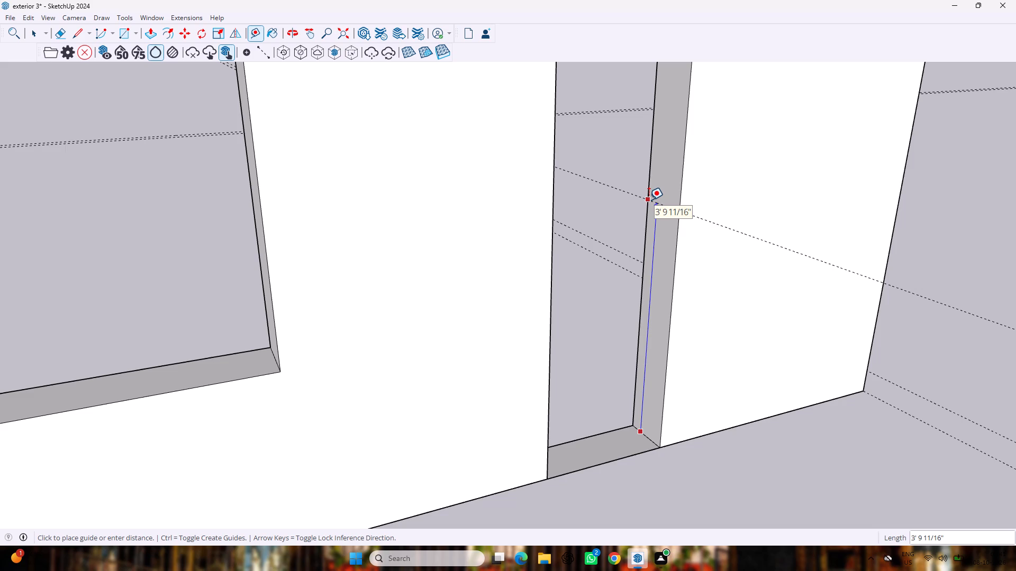
pyautogui.write("6'")
pyautogui.press('Return')
# Place a sill guide 6' above the base on the long wall's end face at the gap.
pyautogui.scroll(-2, 649, 224)
pyautogui.scroll(1, 649, 227)
pyautogui.scroll(-5, 649, 227)
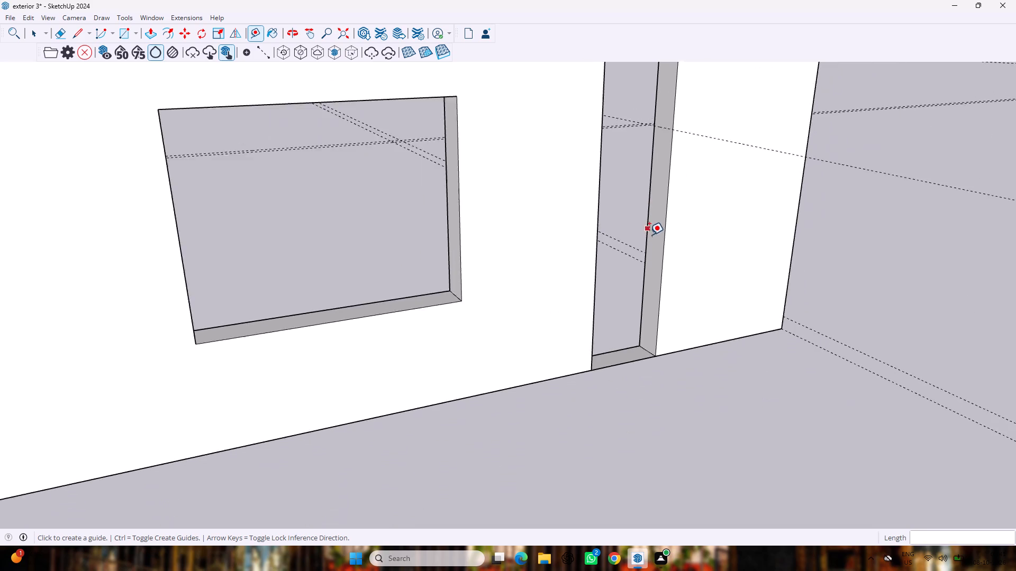
pyautogui.scroll(-6, 649, 235)
pyautogui.scroll(3, 645, 222)
pyautogui.moveTo(642, 217); pyautogui.dragTo(384, 154, button='middle')
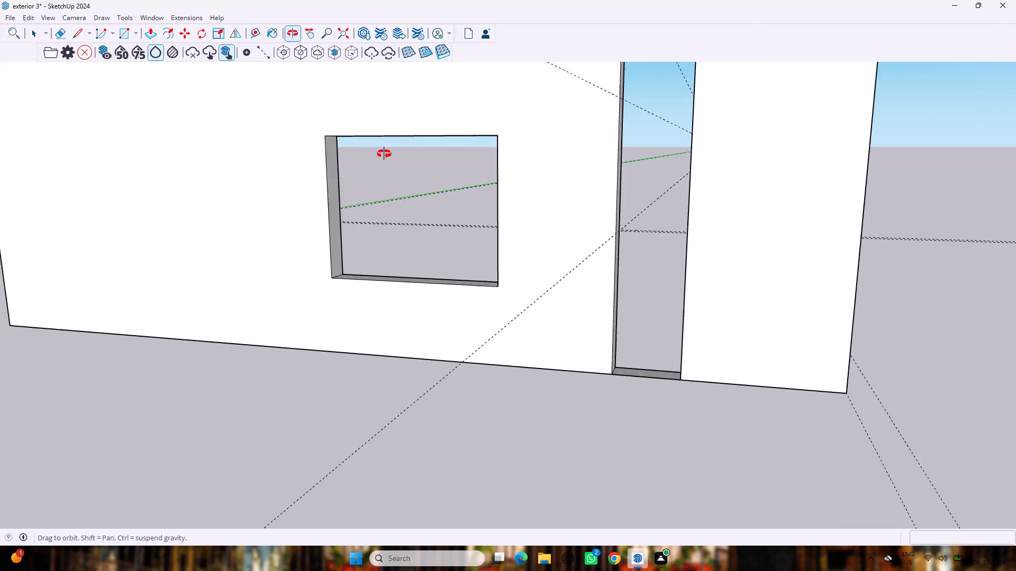
pyautogui.moveTo(384, 154); pyautogui.dragTo(260, 137, button='middle')
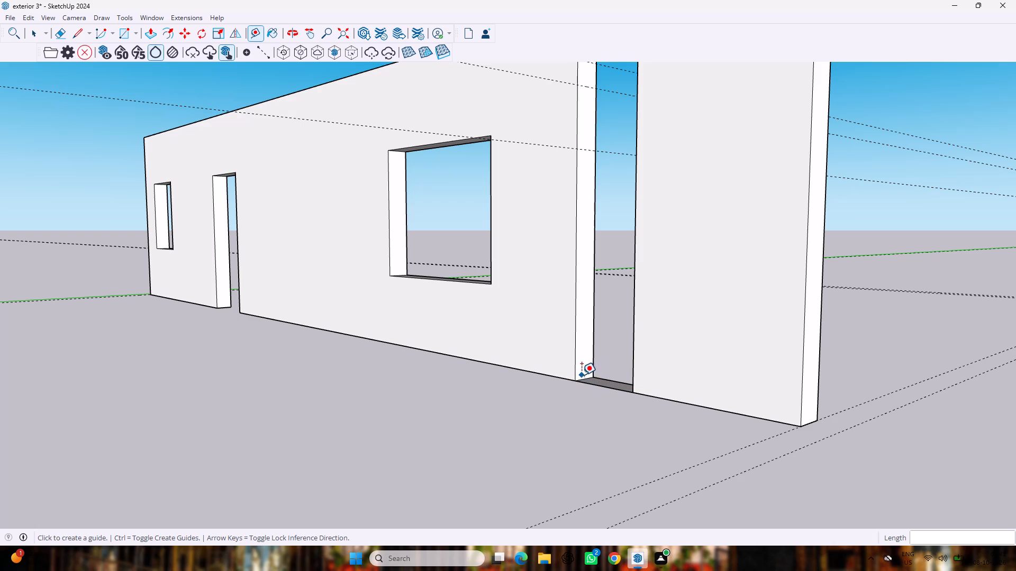
pyautogui.click(582, 377)
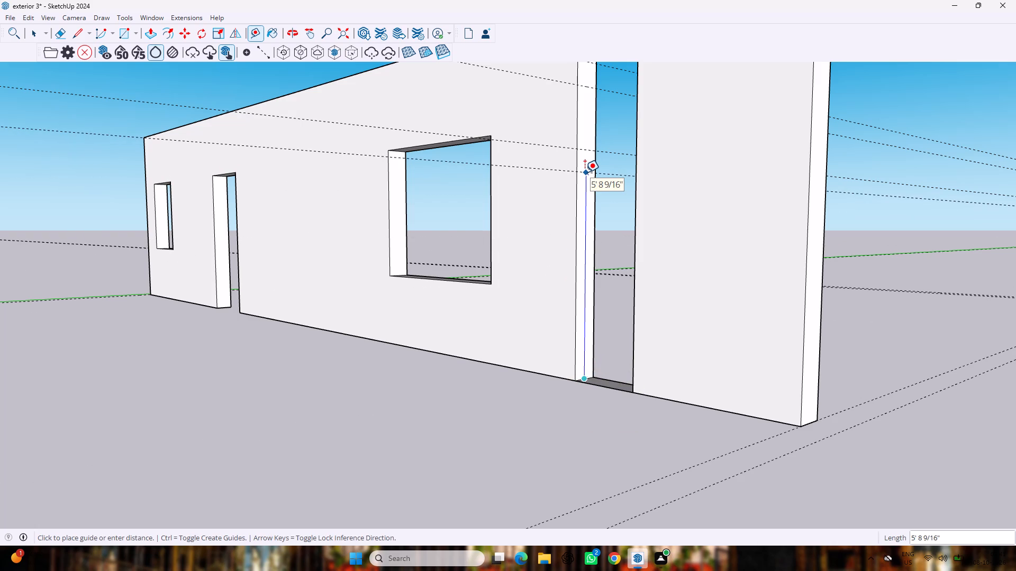
pyautogui.write("6'")
pyautogui.press('Return')
# Draw 9" head lines across both end faces of the gap, along the guides 2' below the wall top.
pyautogui.scroll(-4, 585, 177)
pyautogui.moveTo(564, 210); pyautogui.dragTo(592, 299, button='middle')
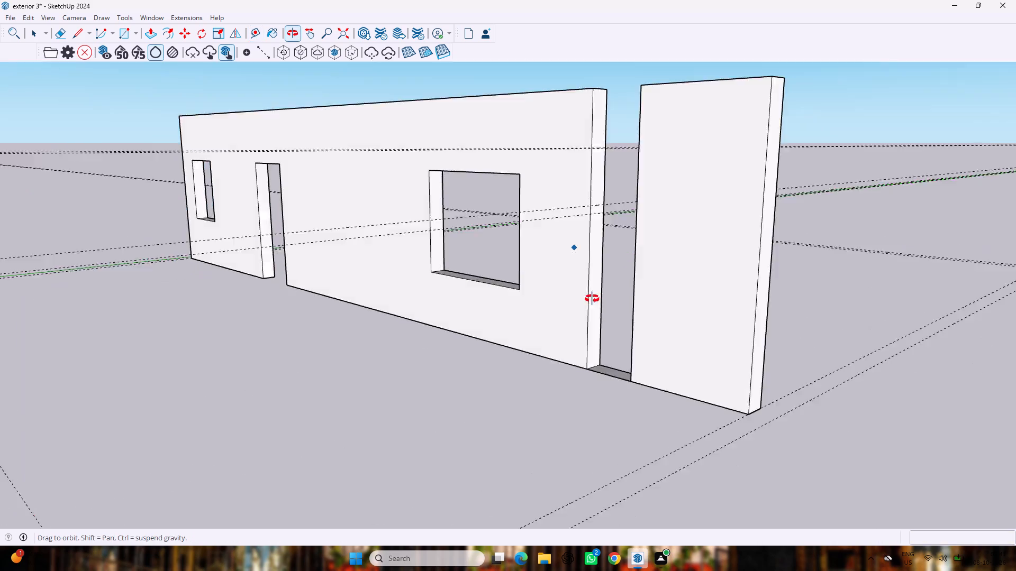
pyautogui.moveTo(592, 299); pyautogui.dragTo(613, 352, button='middle')
pyautogui.scroll(2, 615, 344)
pyautogui.press('l')
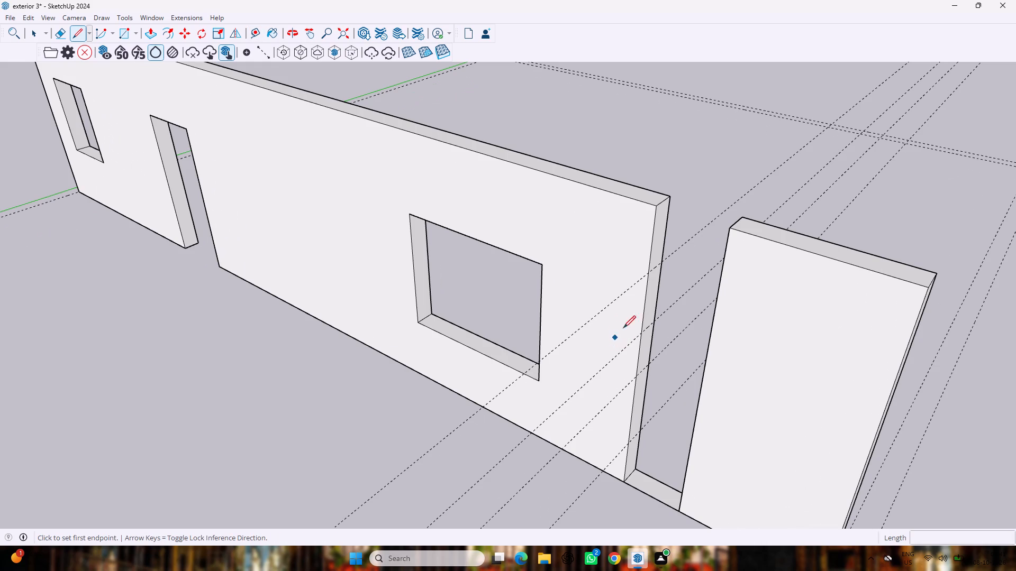
pyautogui.scroll(4, 656, 316)
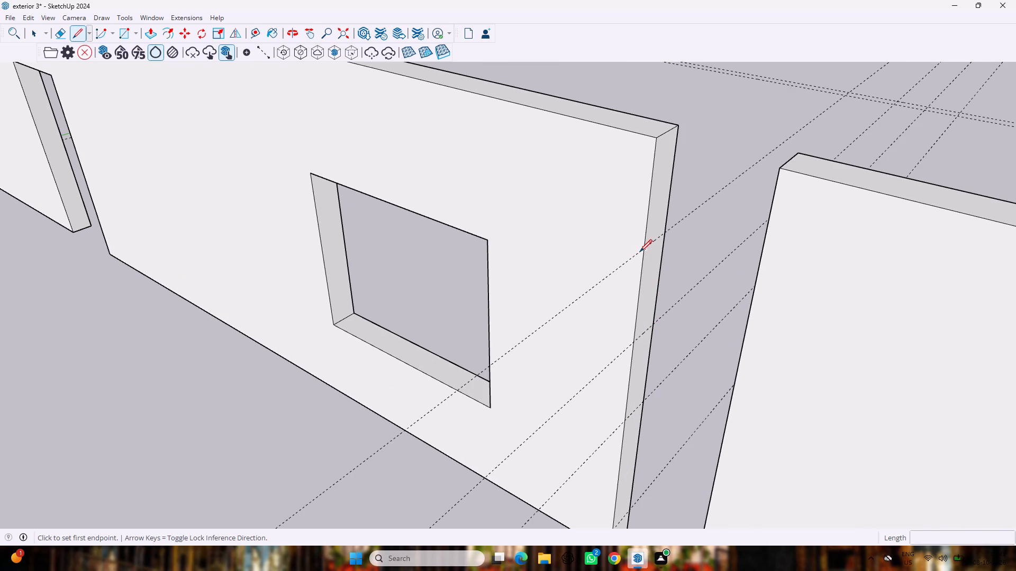
pyautogui.click(643, 251)
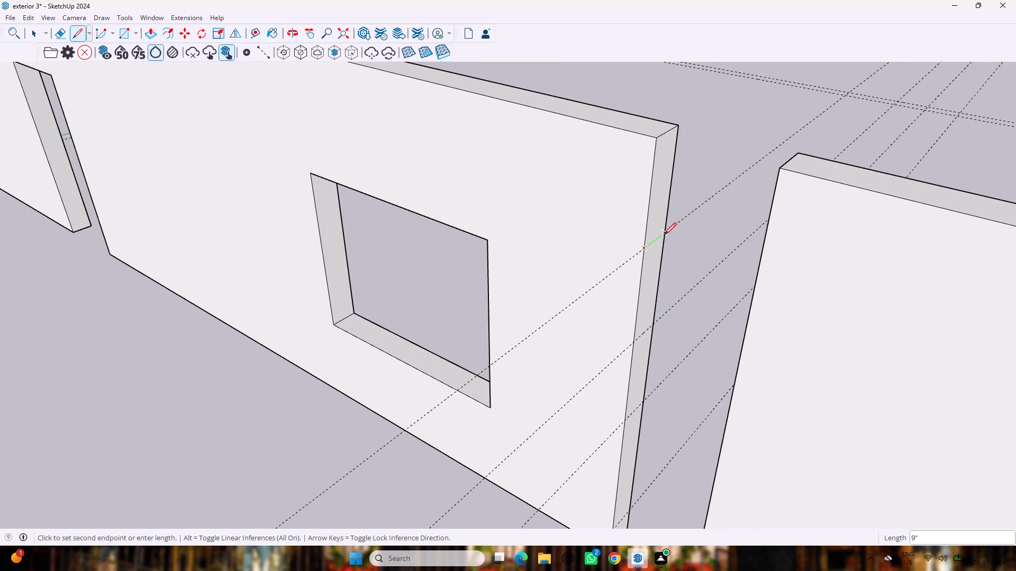
pyautogui.click(664, 235)
pyautogui.moveTo(664, 264); pyautogui.dragTo(855, 282, button='middle')
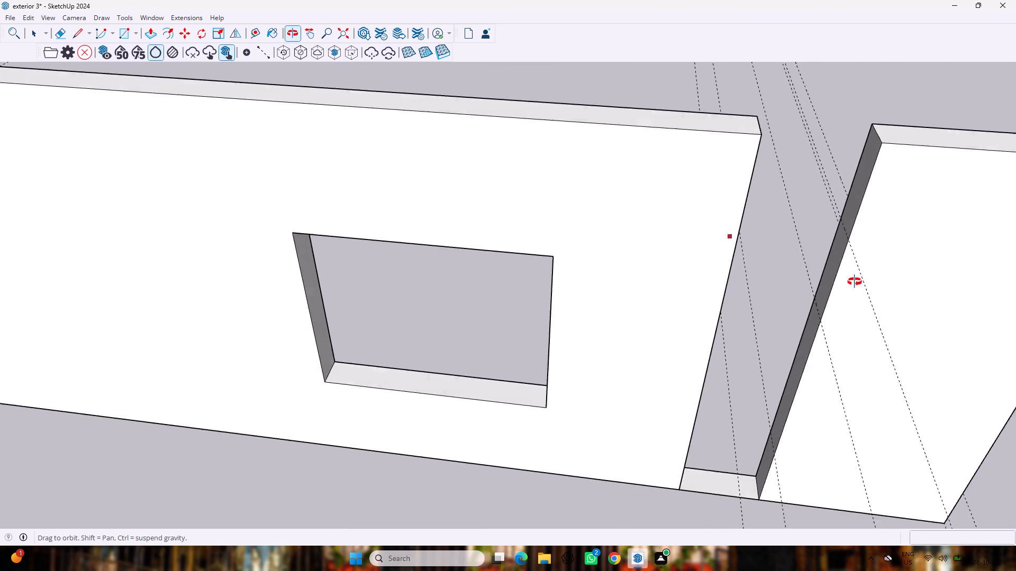
pyautogui.moveTo(855, 282); pyautogui.dragTo(878, 260, button='middle')
pyautogui.click(828, 167)
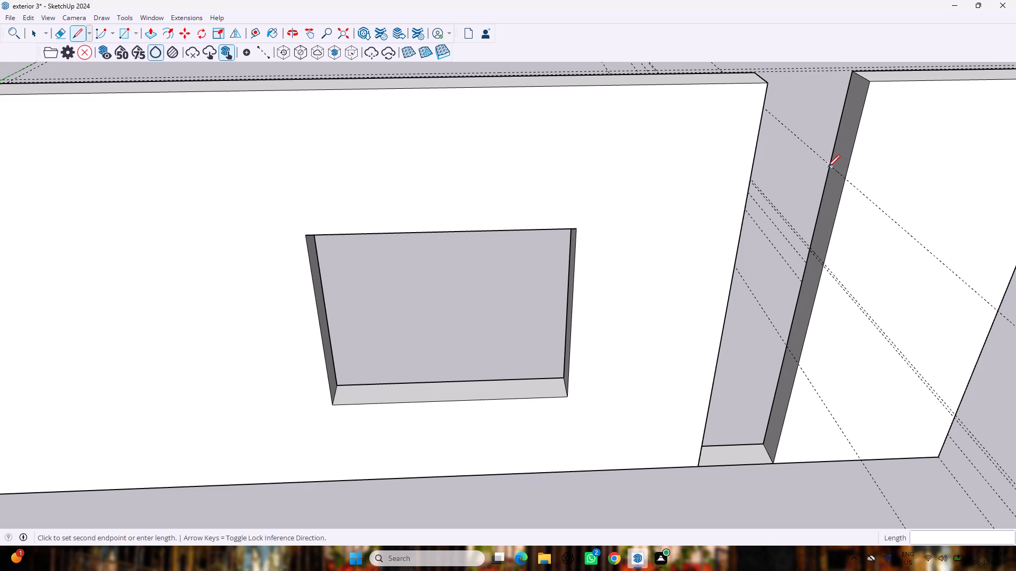
pyautogui.click(845, 178)
# Draw 9" sill lines across both end faces of the gap, along the guides 6' above the base.
pyautogui.scroll(3, 786, 204)
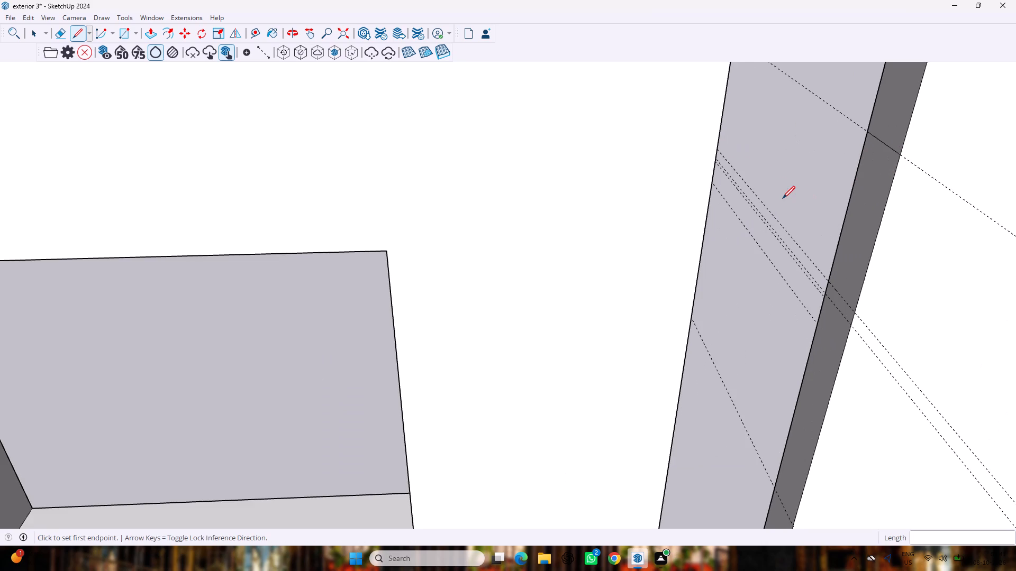
pyautogui.moveTo(783, 198); pyautogui.dragTo(573, 148, button='middle')
pyautogui.scroll(1, 647, 181)
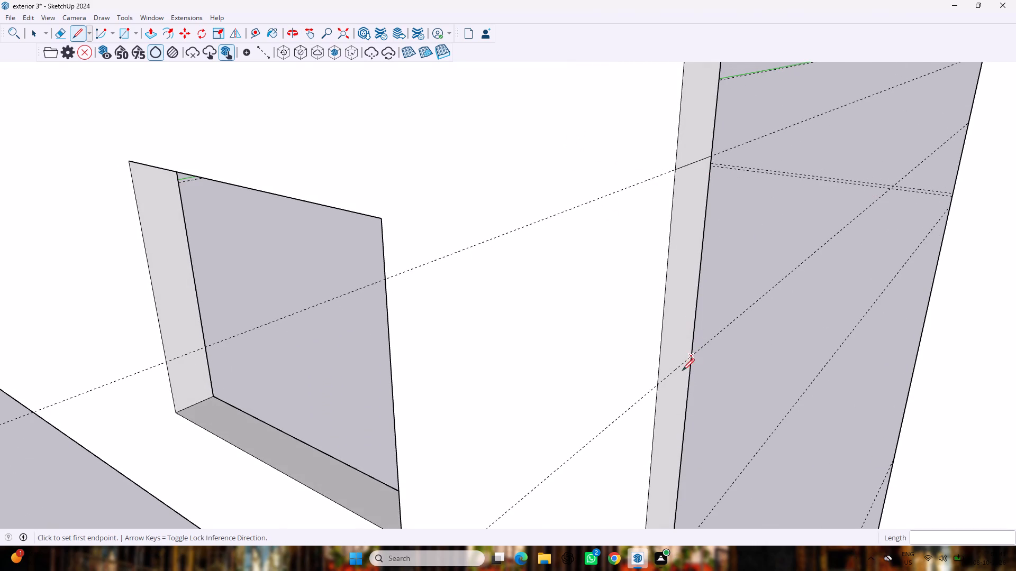
pyautogui.click(659, 385)
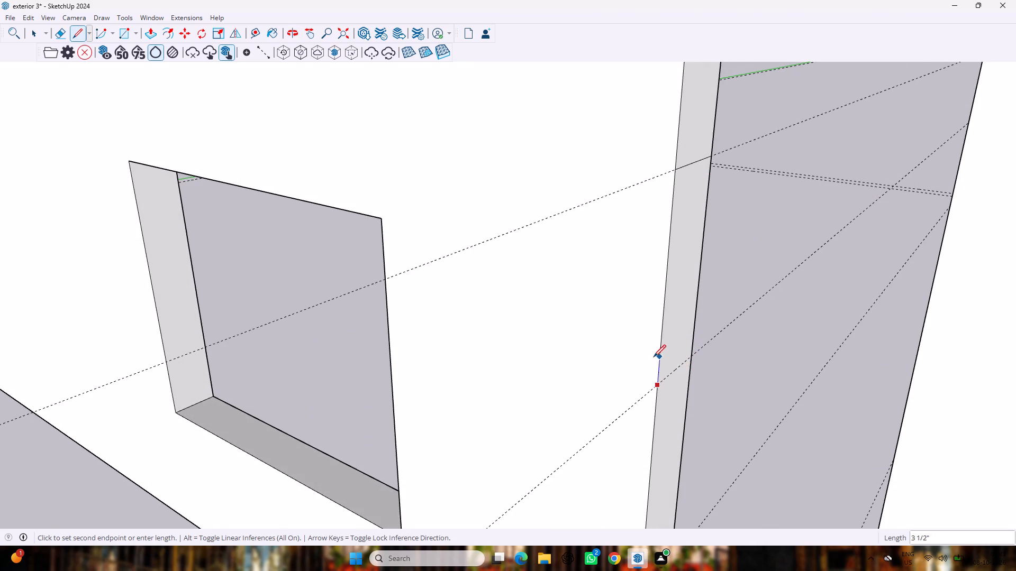
pyautogui.click(694, 356)
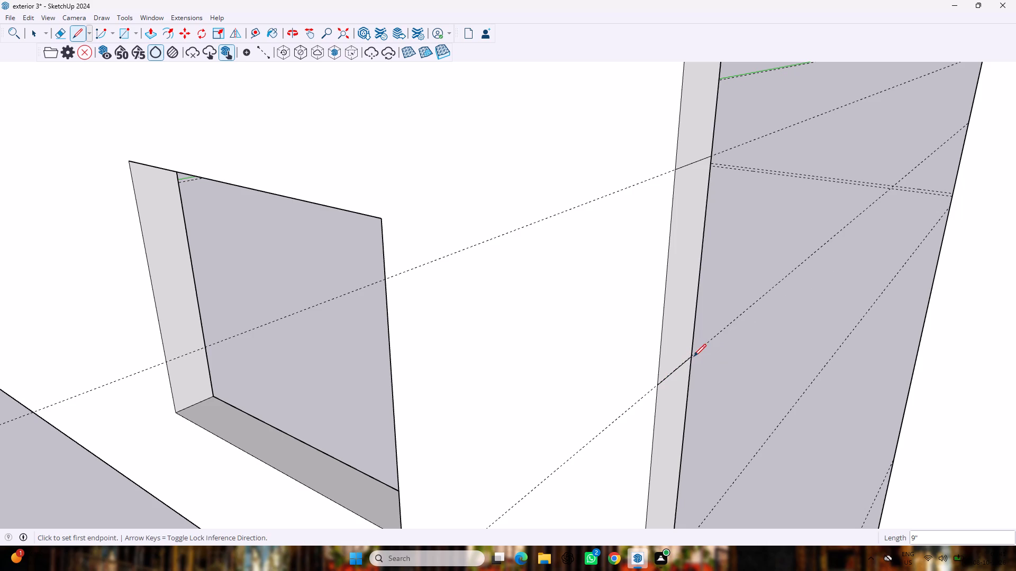
pyautogui.moveTo(825, 427); pyautogui.dragTo(1015, 407, button='middle')
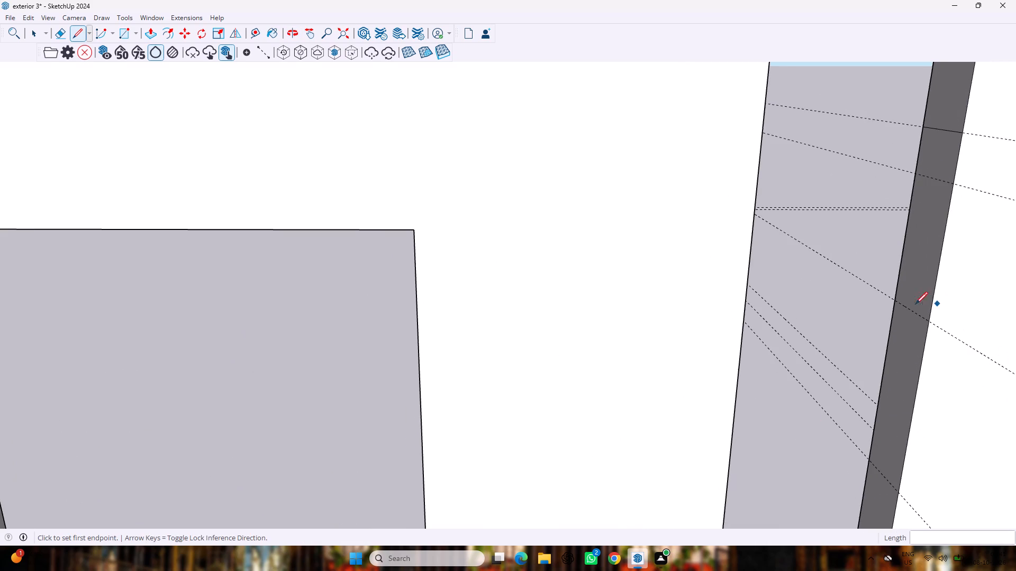
pyautogui.scroll(3, 892, 295)
pyautogui.scroll(-7, 892, 292)
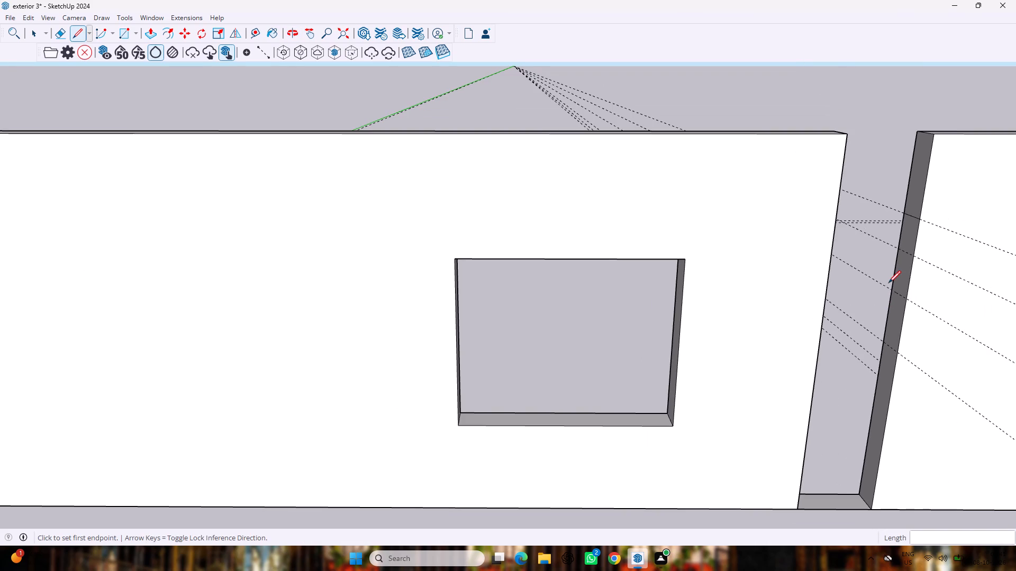
pyautogui.moveTo(895, 311); pyautogui.dragTo(715, 278, button='middle')
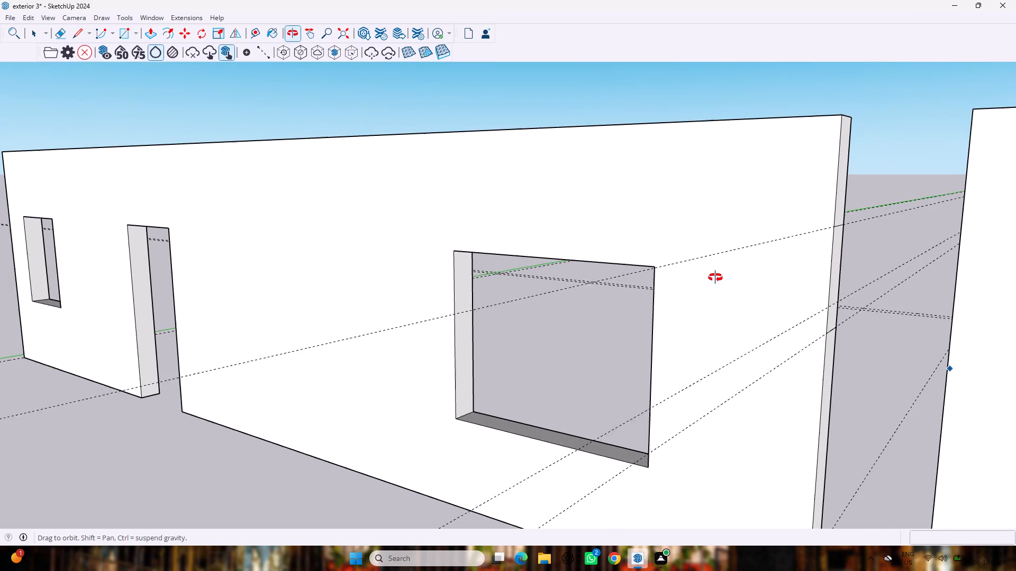
pyautogui.moveTo(715, 278); pyautogui.dragTo(884, 285, button='middle')
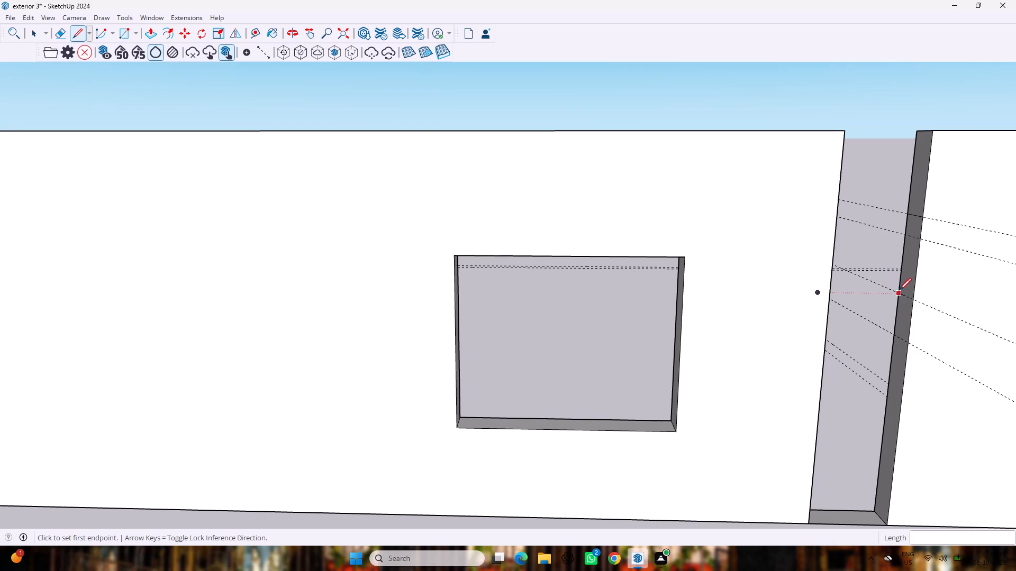
pyautogui.doubleClick(897, 295)
pyautogui.click(917, 302)
# Erase the leftover construction guides crossing the gap between the long wall and the narrow end segment.
pyautogui.moveTo(901, 249); pyautogui.dragTo(807, 270, button='middle')
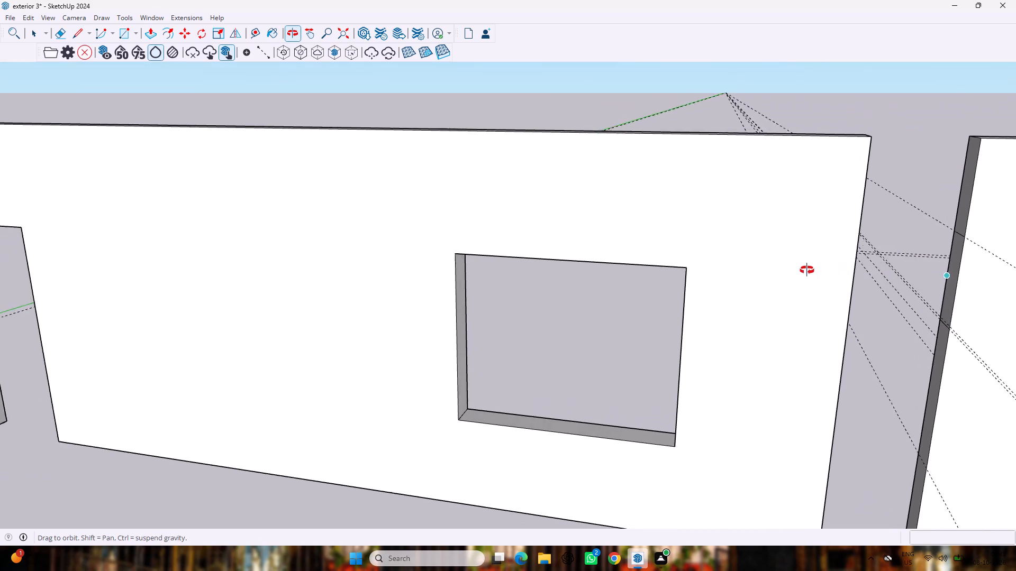
pyautogui.moveTo(807, 270); pyautogui.dragTo(716, 263, button='middle')
pyautogui.press('space')
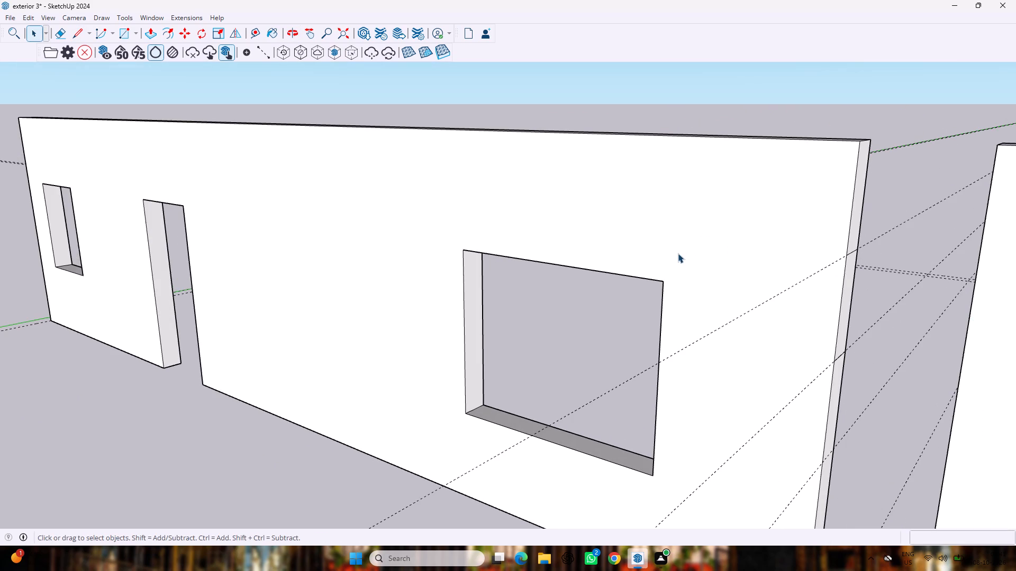
pyautogui.press('e')
pyautogui.moveTo(631, 351); pyautogui.dragTo(656, 382)
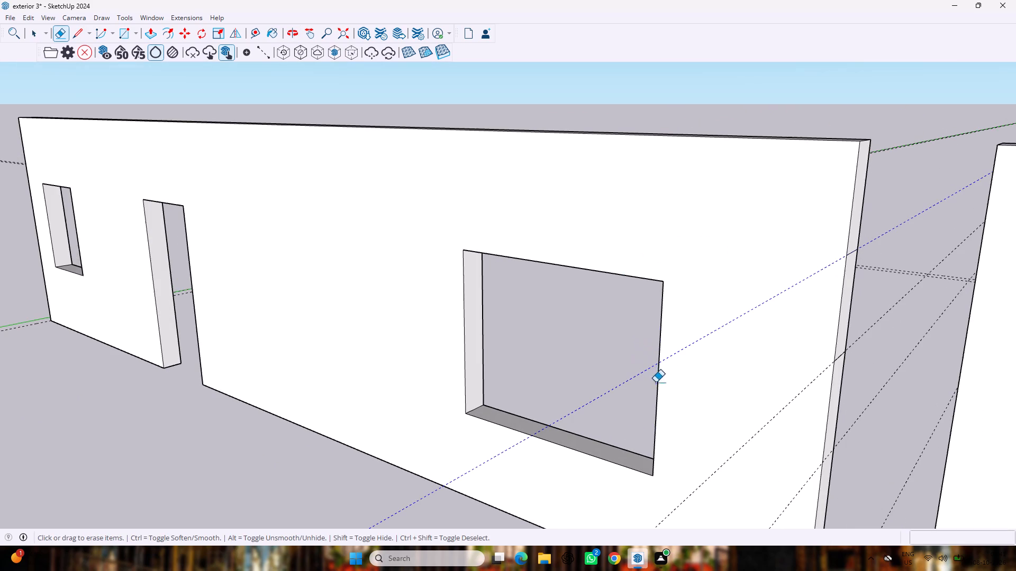
pyautogui.moveTo(656, 382); pyautogui.dragTo(660, 388)
pyautogui.hotkey('ctrl', 'z')
pyautogui.scroll(-4, 654, 364)
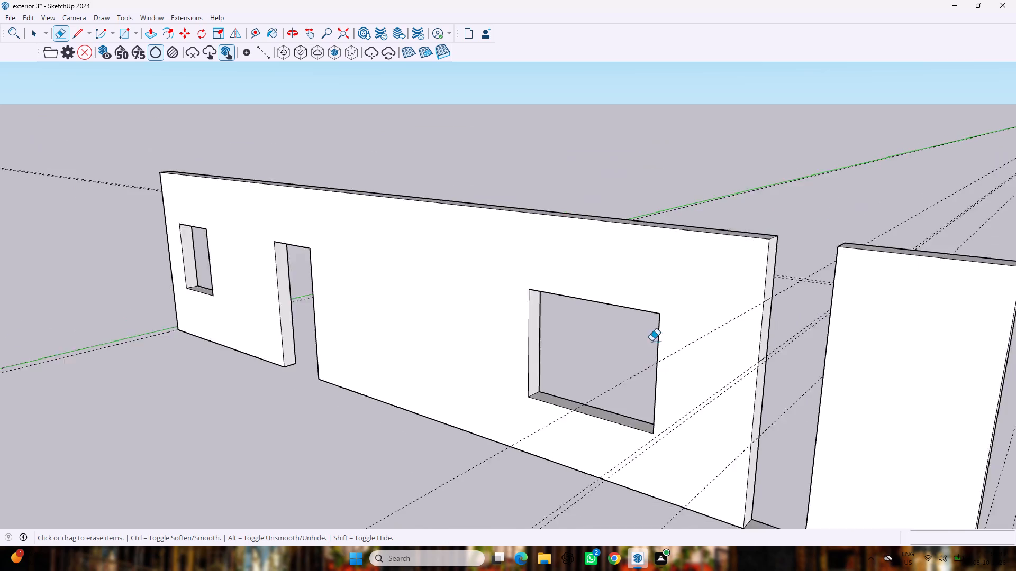
pyautogui.scroll(-3, 651, 341)
pyautogui.moveTo(490, 366); pyautogui.dragTo(608, 485)
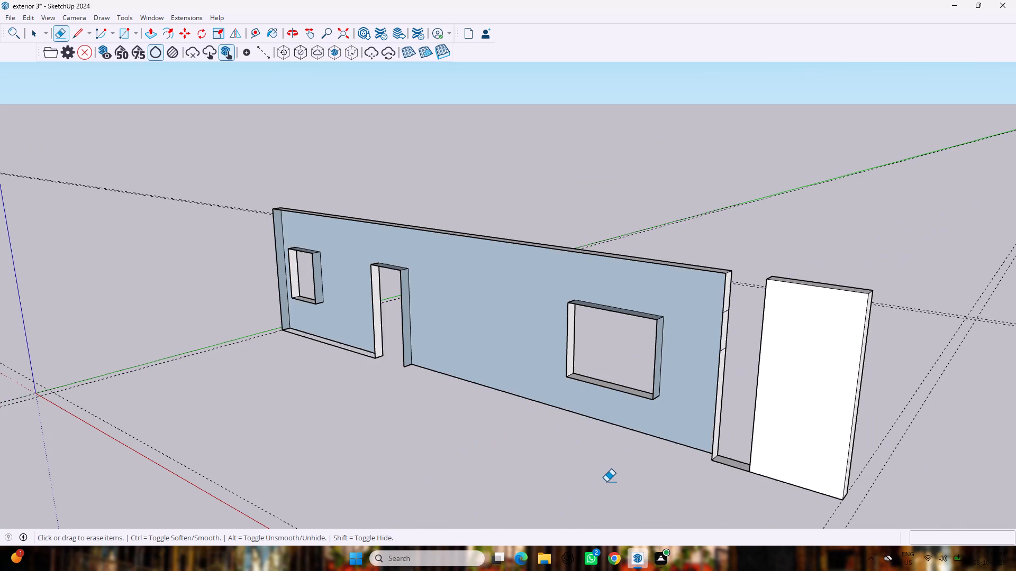
pyautogui.hotkey('ctrl', 'z')
pyautogui.moveTo(473, 405); pyautogui.dragTo(520, 463)
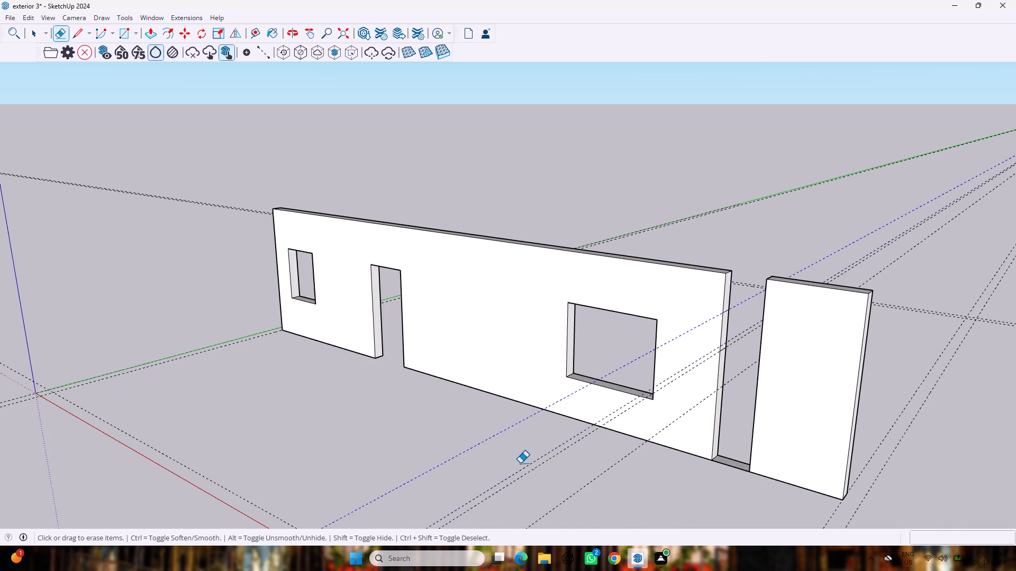
pyautogui.moveTo(520, 463); pyautogui.dragTo(585, 504)
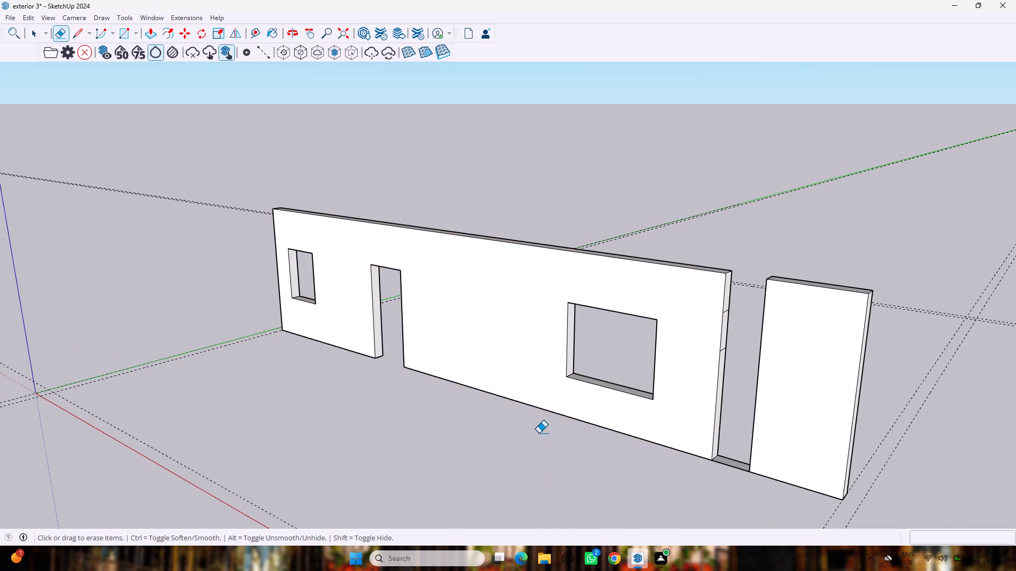
# Push/Pull the head and sill faces 2' across the gap to the narrow end segment, leaving a small window opening.
pyautogui.press('p')
pyautogui.moveTo(750, 253); pyautogui.dragTo(682, 263, button='middle')
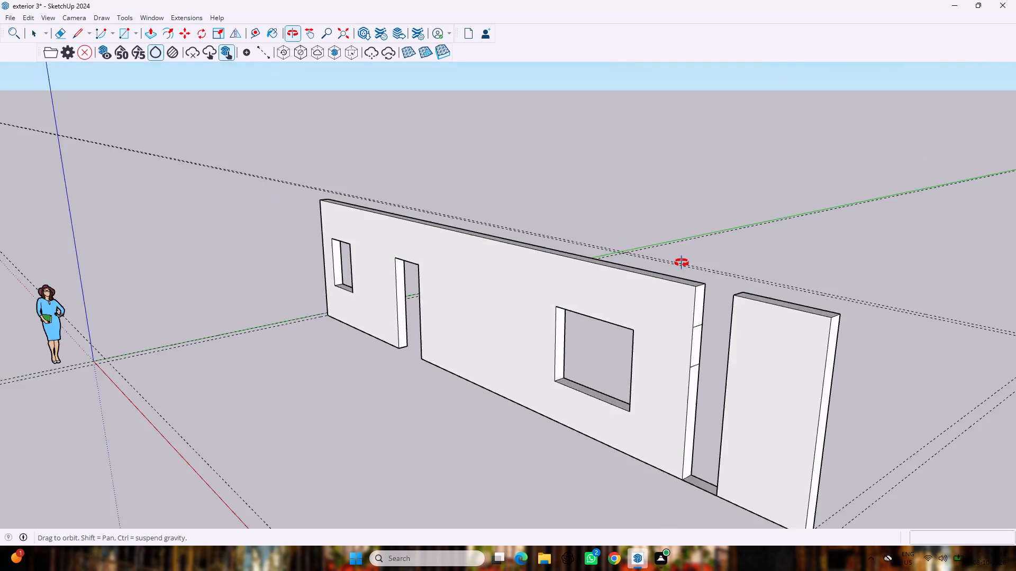
pyautogui.moveTo(682, 263); pyautogui.dragTo(642, 296, button='middle')
pyautogui.moveTo(660, 338); pyautogui.dragTo(687, 368)
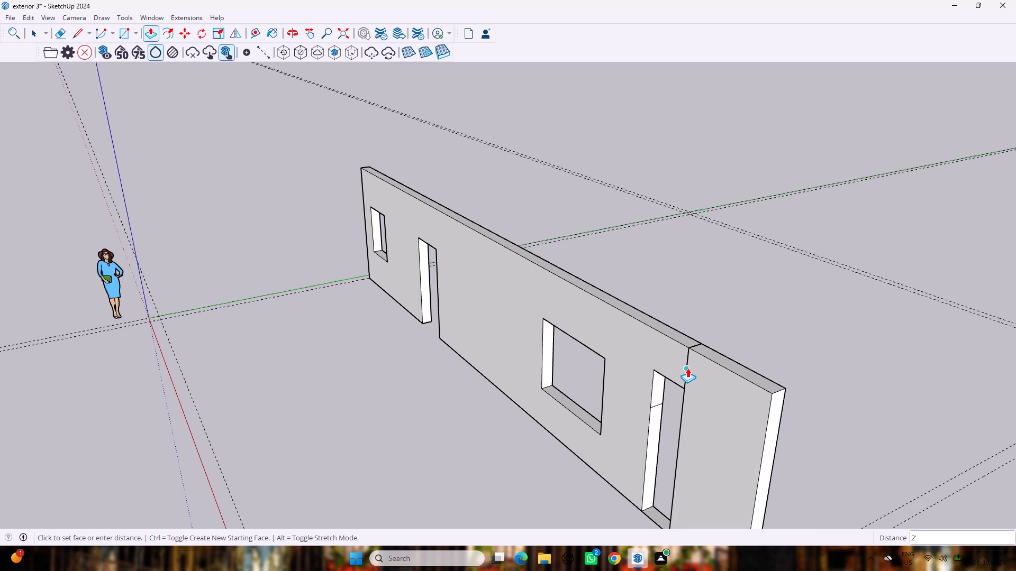
pyautogui.moveTo(687, 368); pyautogui.dragTo(688, 369)
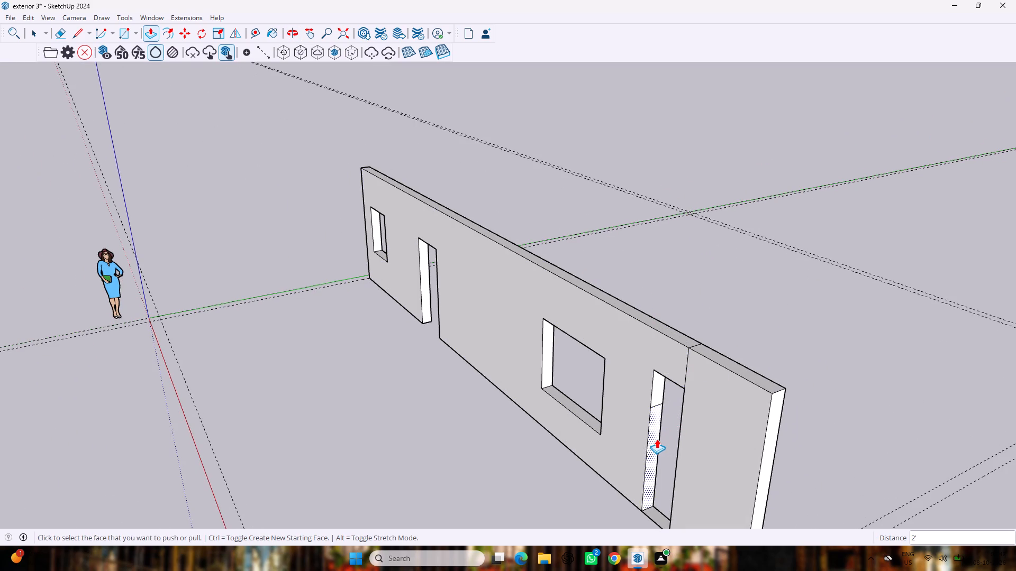
pyautogui.moveTo(655, 439); pyautogui.dragTo(676, 463)
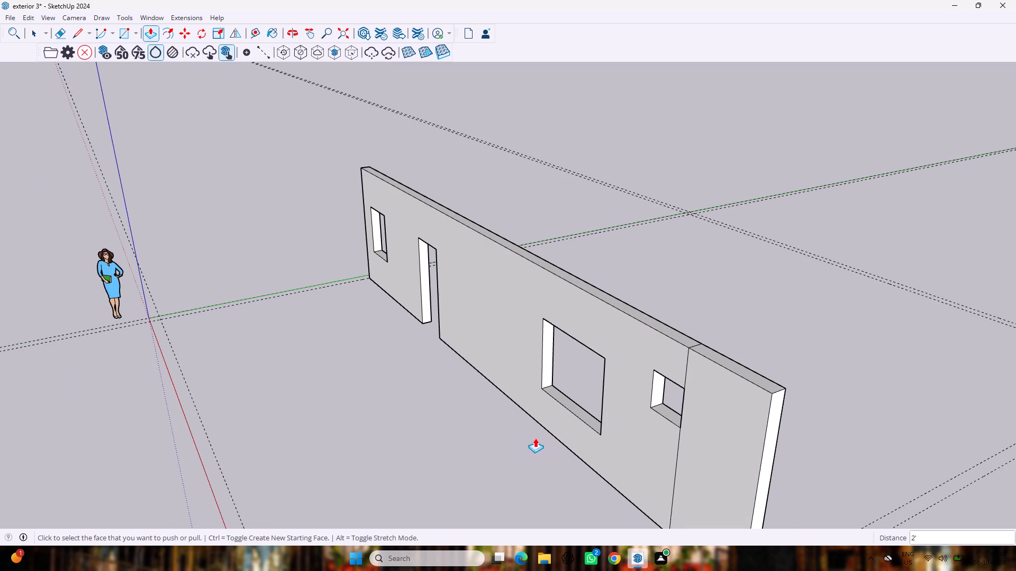
# Erase the seam lines above and below the small window on both wall faces and across the wall top.
pyautogui.press('e')
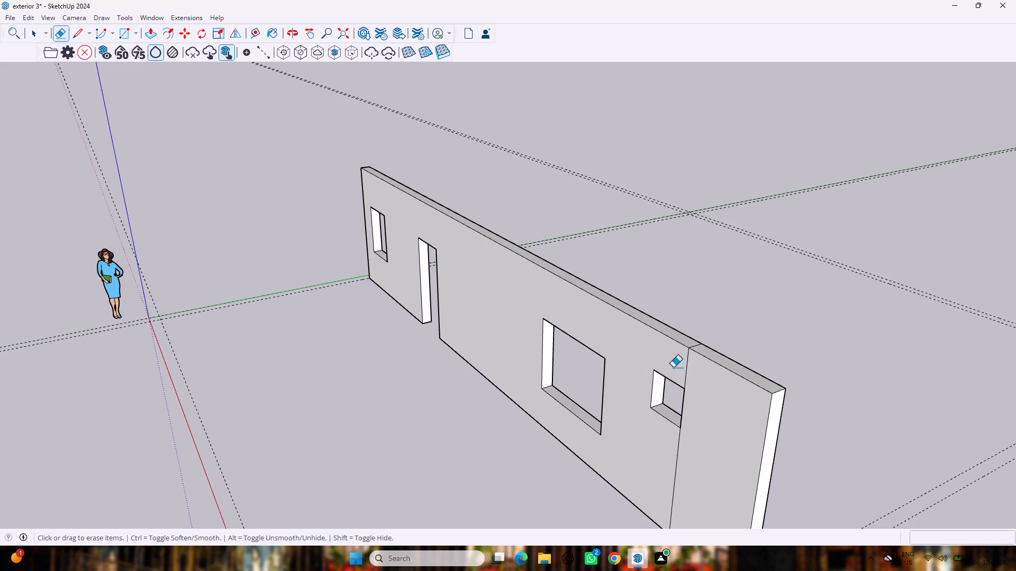
pyautogui.moveTo(673, 367); pyautogui.dragTo(699, 380)
pyautogui.moveTo(660, 463); pyautogui.dragTo(706, 483)
pyautogui.scroll(3, 722, 348)
pyautogui.moveTo(669, 336); pyautogui.dragTo(677, 351)
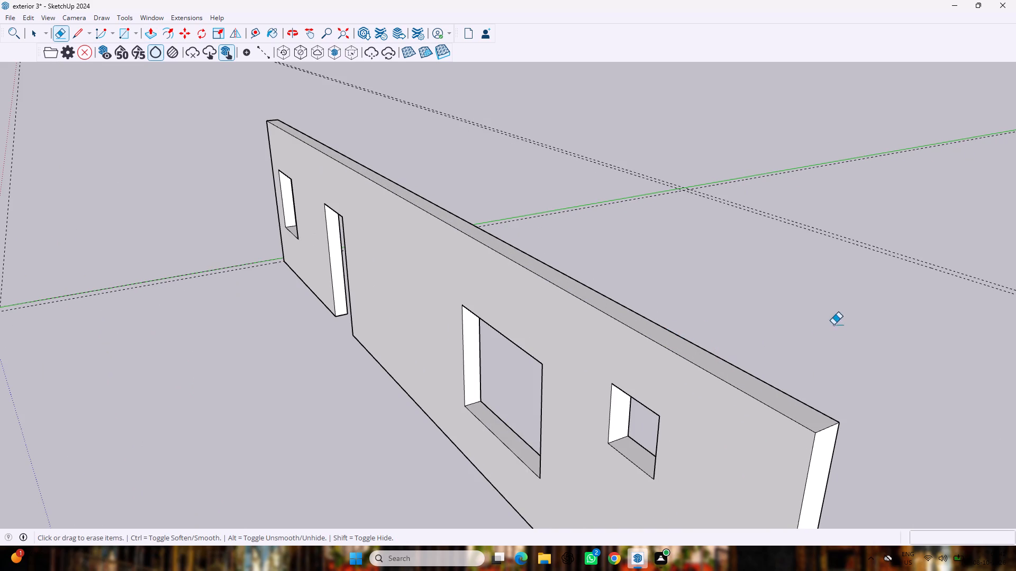
pyautogui.moveTo(833, 328); pyautogui.dragTo(373, 278, button='middle')
pyautogui.moveTo(164, 253); pyautogui.dragTo(102, 253)
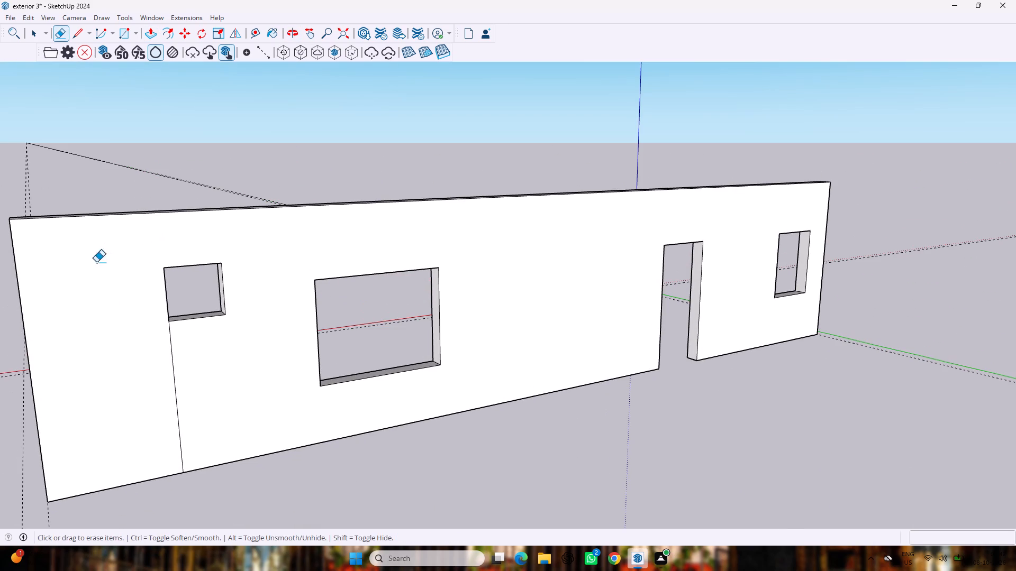
pyautogui.moveTo(215, 361); pyautogui.dragTo(8, 361)
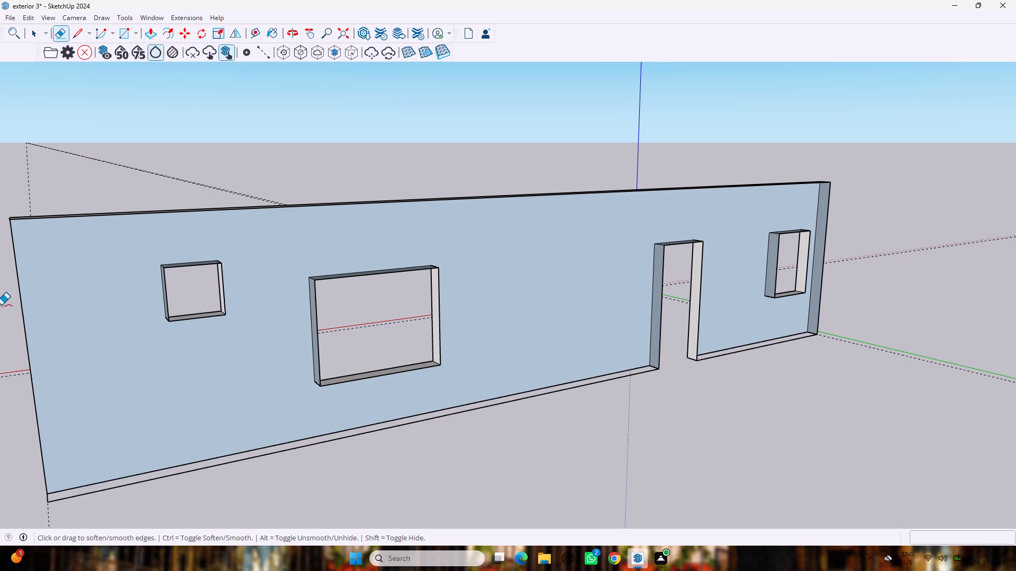
pyautogui.hotkey('ctrl', 'z')
pyautogui.moveTo(164, 358); pyautogui.dragTo(181, 362)
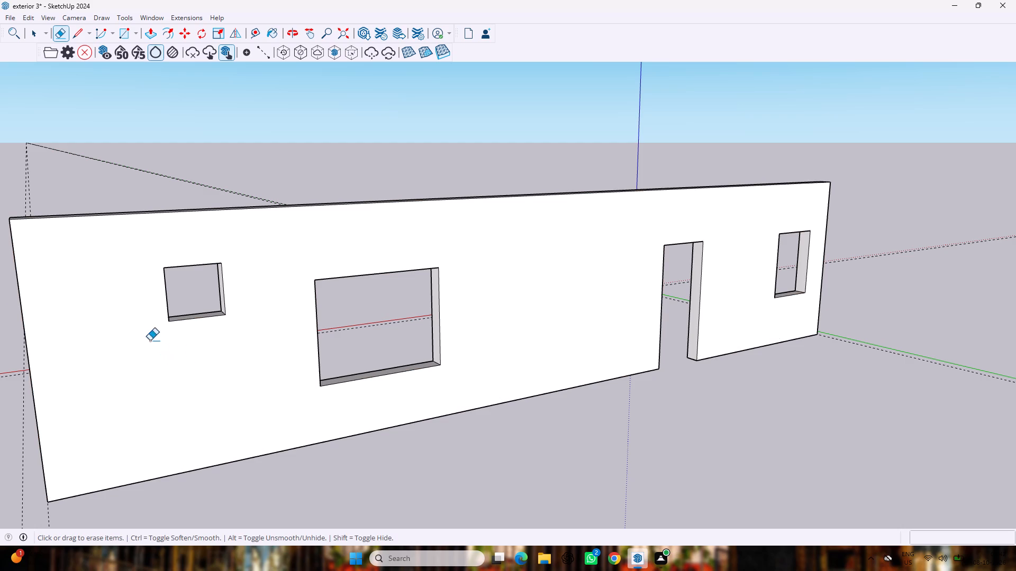
# Draw 9" by 56'9" rectangles on the ground between the guides along both long sides of the plan.
pyautogui.moveTo(8, 289); pyautogui.dragTo(499, 356, button='middle')
pyautogui.scroll(1, 499, 353)
pyautogui.scroll(-3, 498, 345)
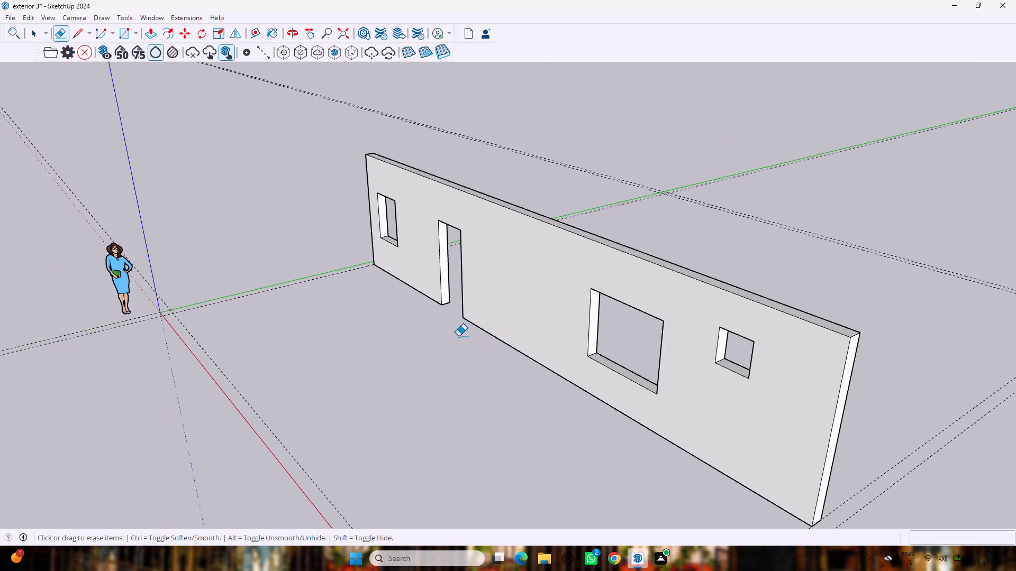
pyautogui.scroll(-3, 459, 336)
pyautogui.moveTo(439, 325); pyautogui.dragTo(734, 315, button='middle')
pyautogui.scroll(2, 577, 369)
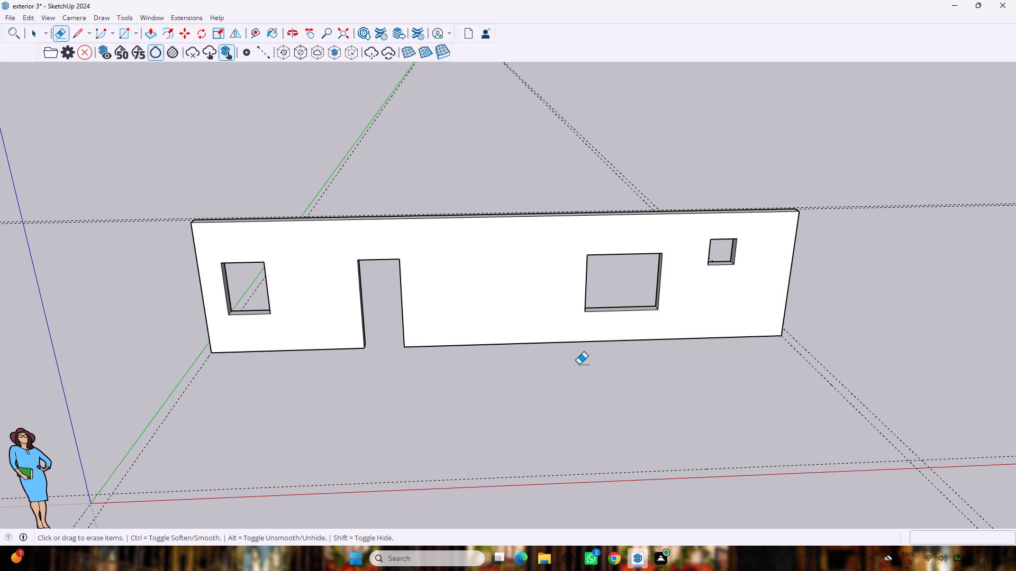
pyautogui.press('r')
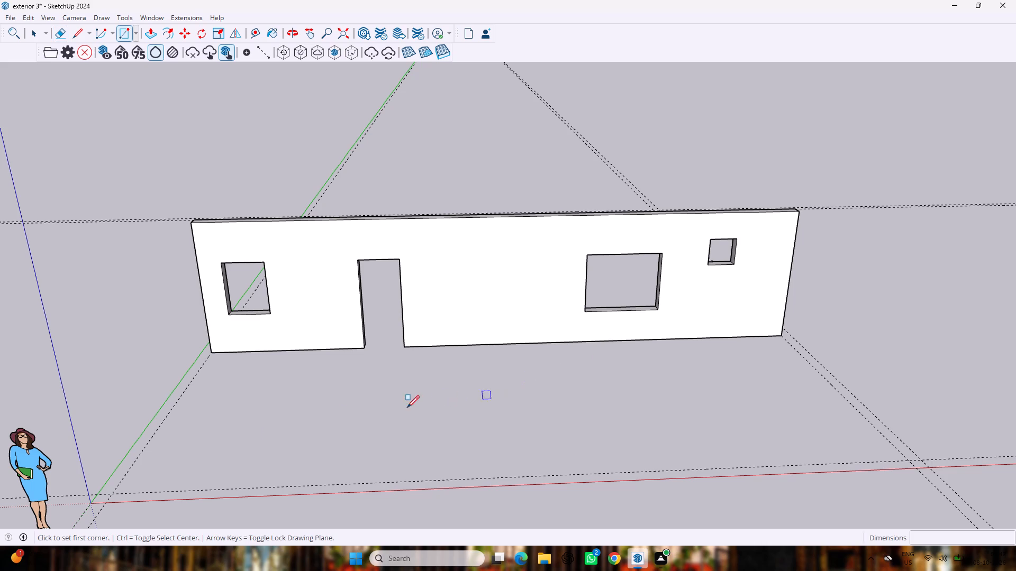
pyautogui.click(110, 492)
pyautogui.scroll(-2, 305, 160)
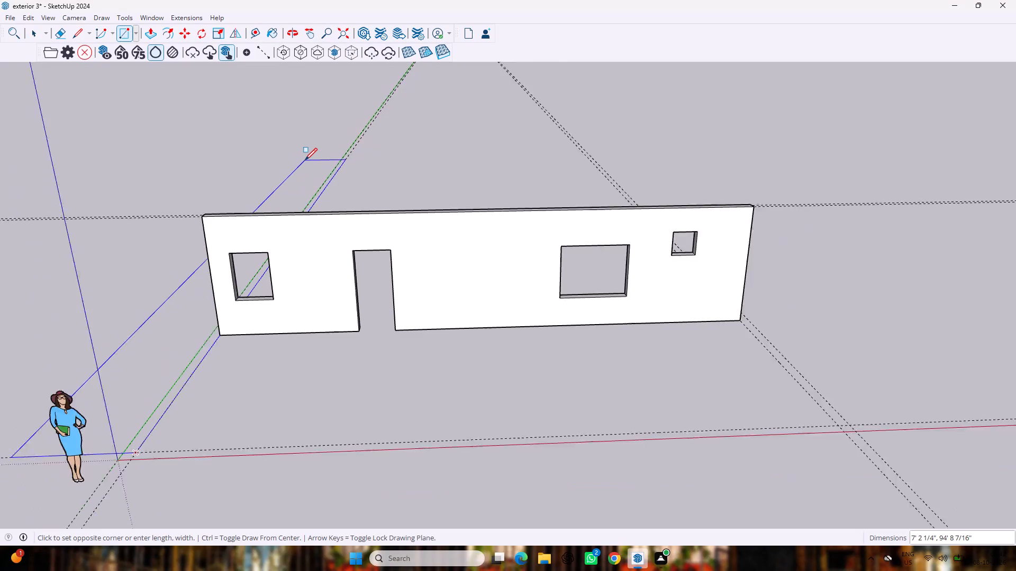
pyautogui.scroll(-2, 305, 160)
pyautogui.moveTo(306, 167); pyautogui.dragTo(320, 274, button='middle')
pyautogui.scroll(1, 306, 167)
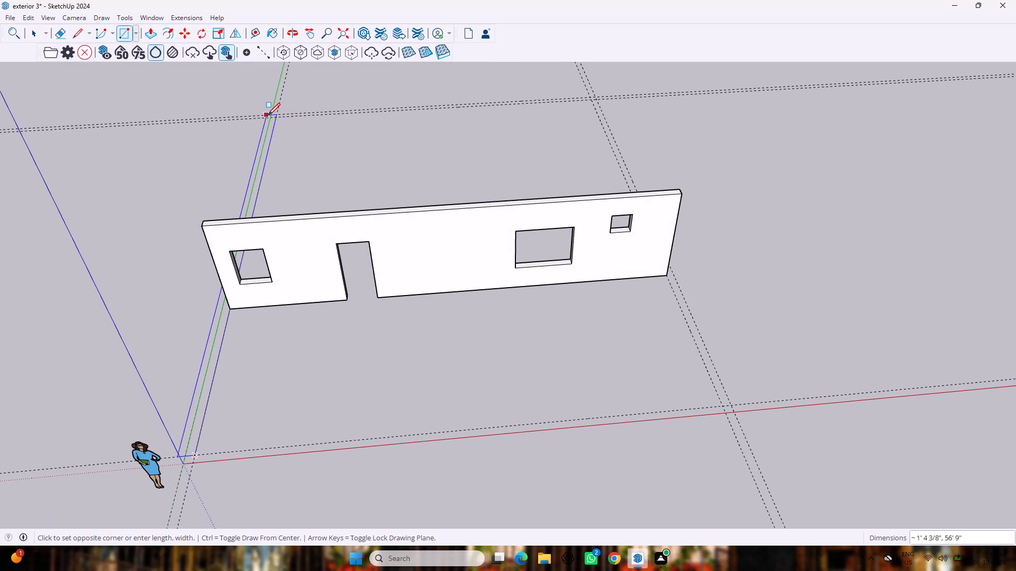
pyautogui.click(270, 115)
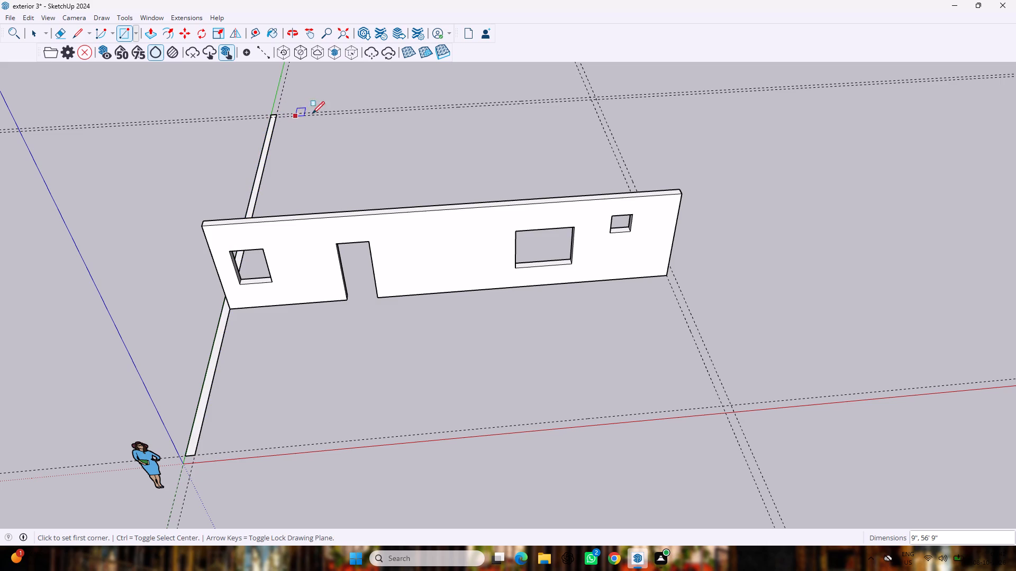
pyautogui.click(722, 404)
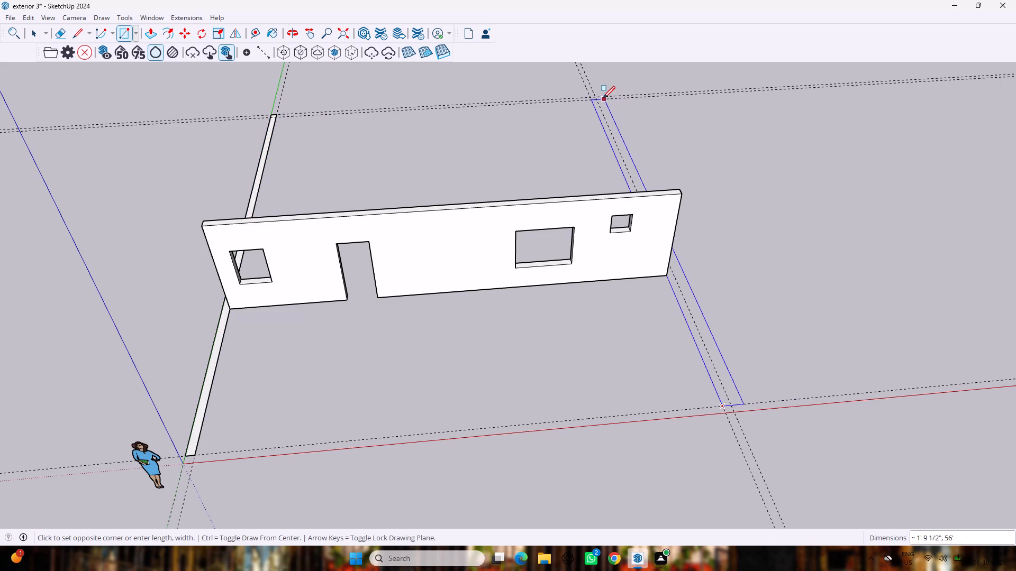
pyautogui.click(595, 95)
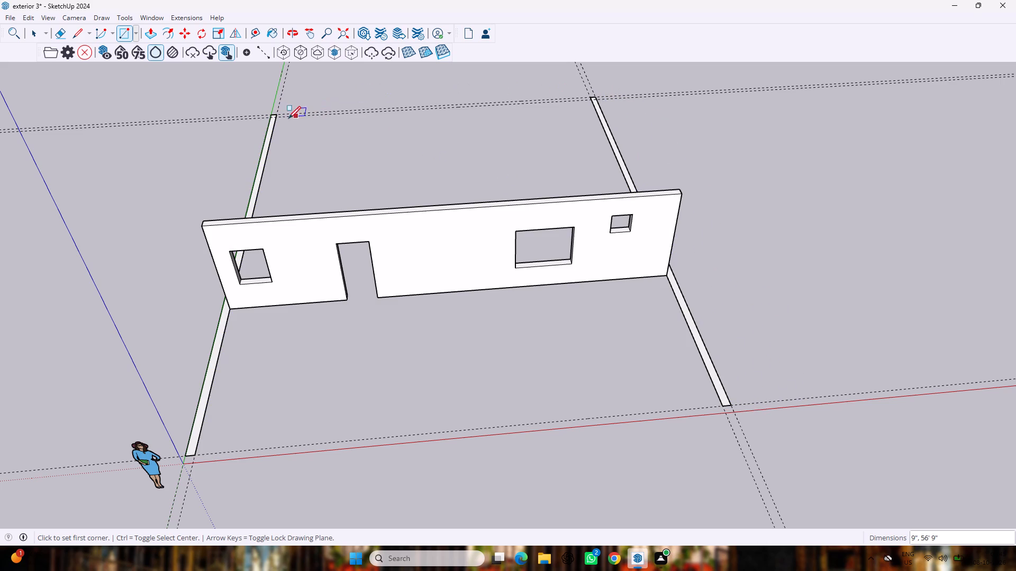
# Draw a 9" by 45'1" rectangle on the ground across the far end, joining the two side strips.
pyautogui.scroll(7, 259, 120)
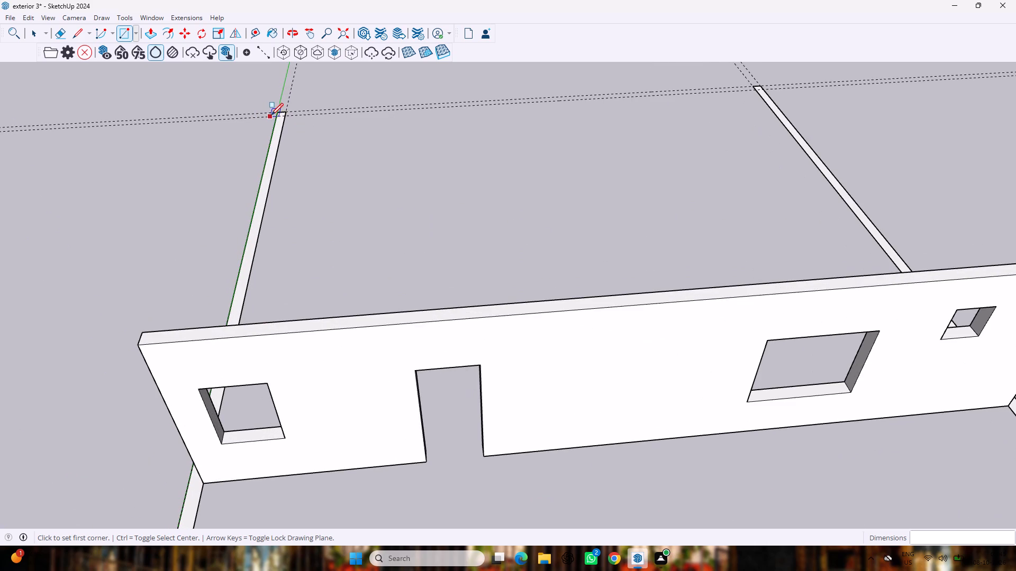
pyautogui.click(276, 119)
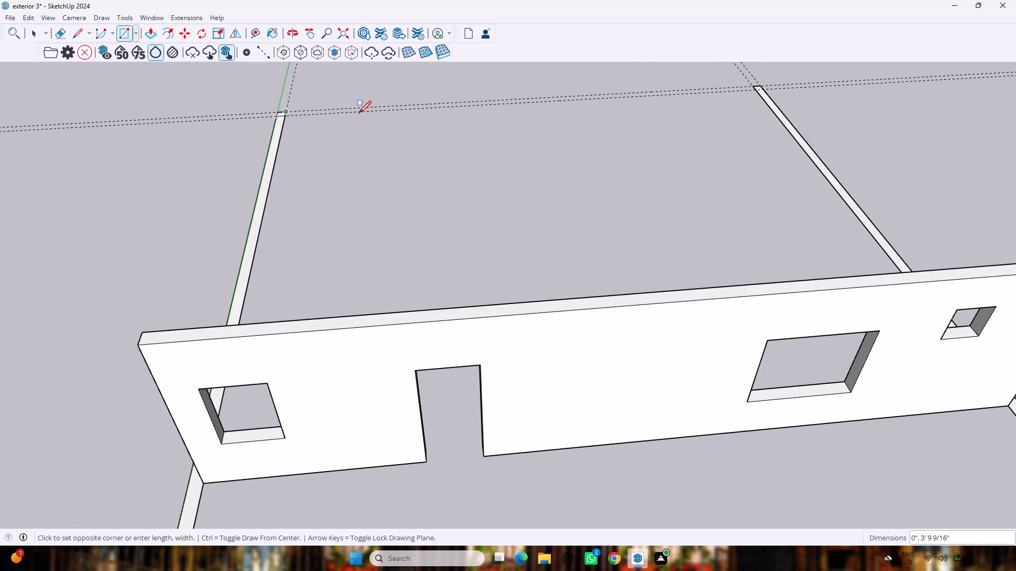
pyautogui.click(758, 88)
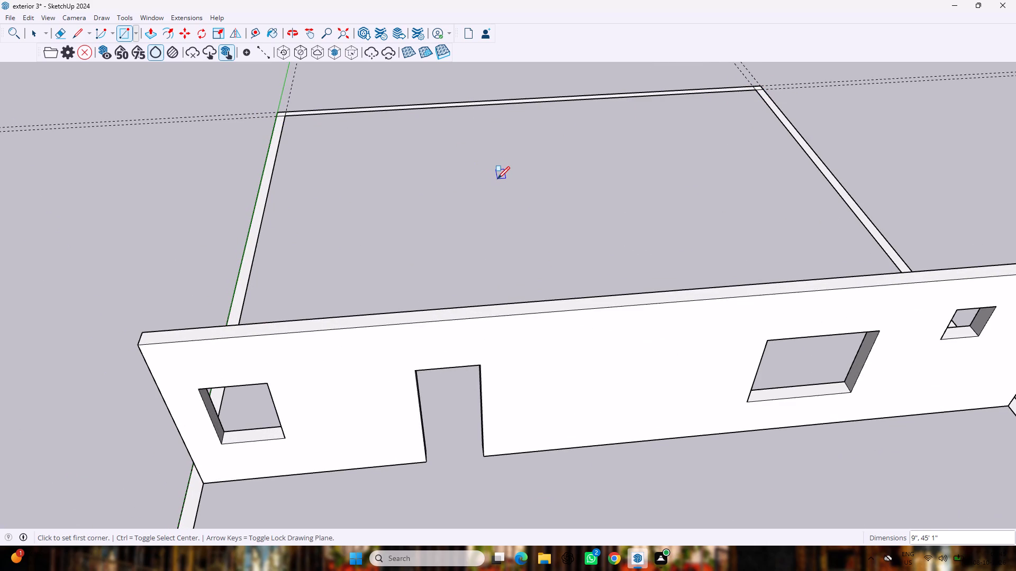
# Erase the overlap lines and inner guides at the far corner on the green axis to merge the strips.
pyautogui.press('e')
pyautogui.scroll(4, 464, 171)
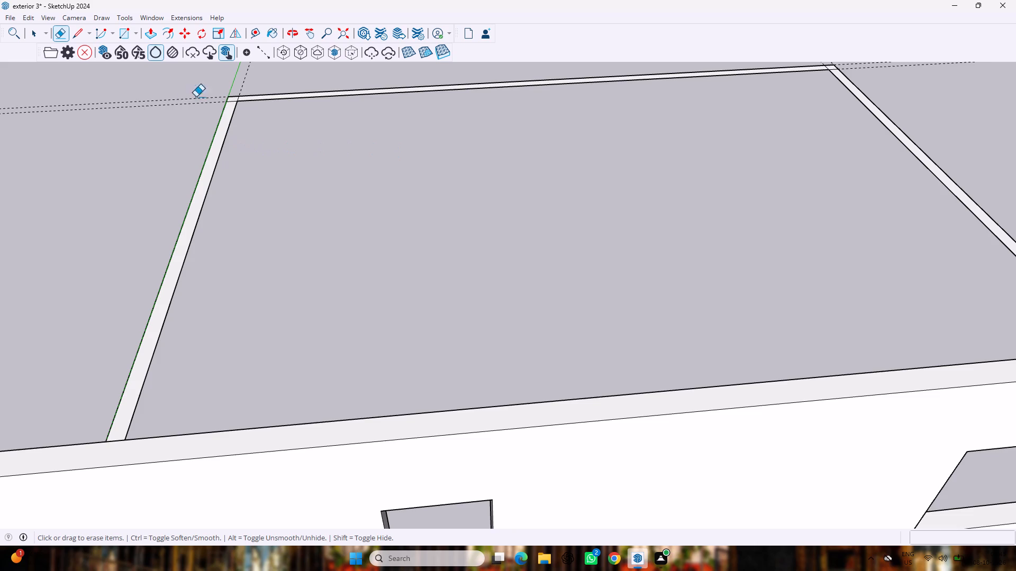
pyautogui.scroll(13, 222, 96)
pyautogui.moveTo(264, 105); pyautogui.dragTo(264, 106)
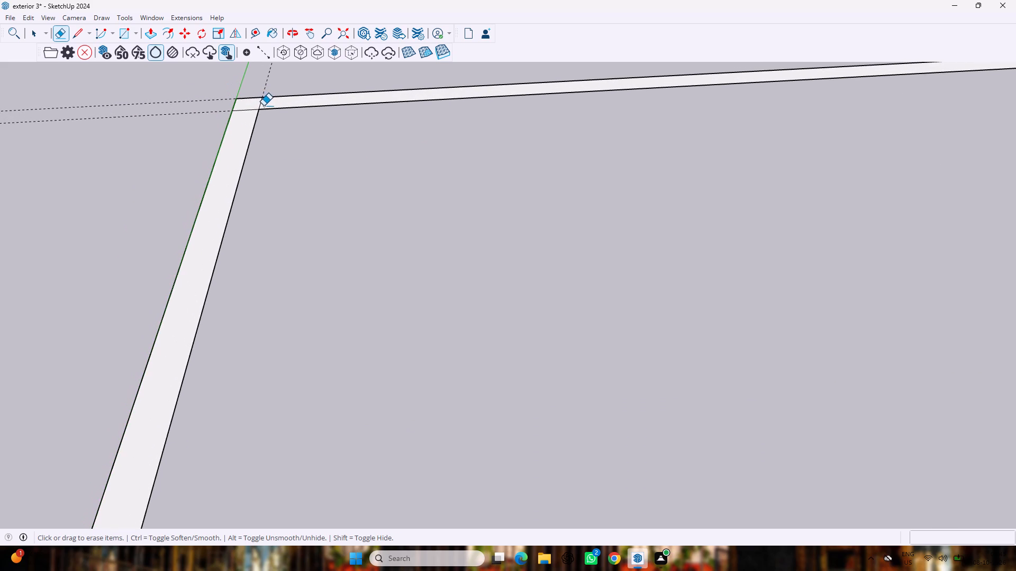
pyautogui.moveTo(264, 106); pyautogui.dragTo(240, 122)
pyautogui.scroll(-7, 241, 124)
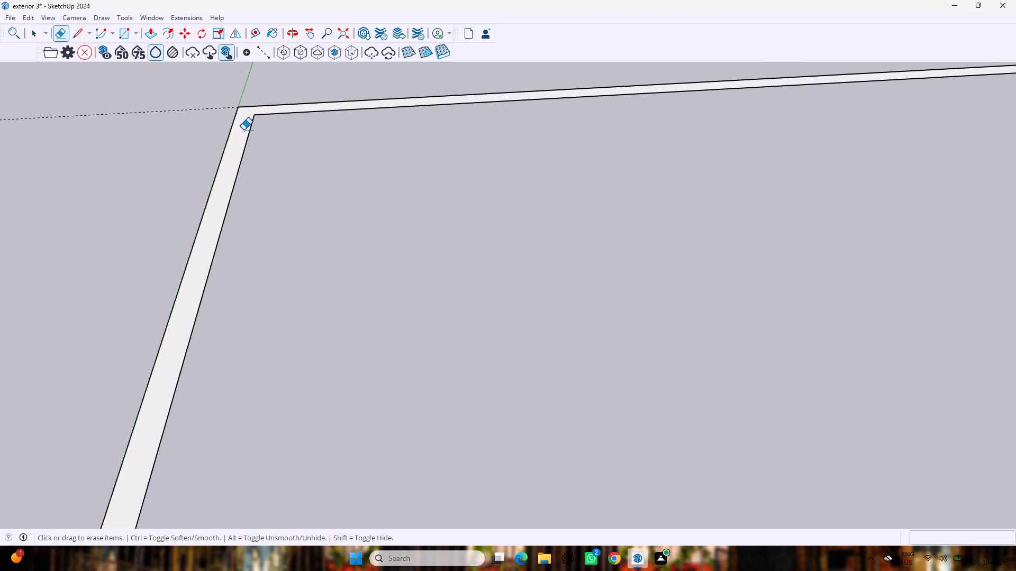
pyautogui.scroll(-2, 243, 130)
pyautogui.scroll(-3, 1015, 131)
# Erase the overlap lines and inner guide at the far corner away from the green axis to merge the strips.
pyautogui.scroll(5, 935, 80)
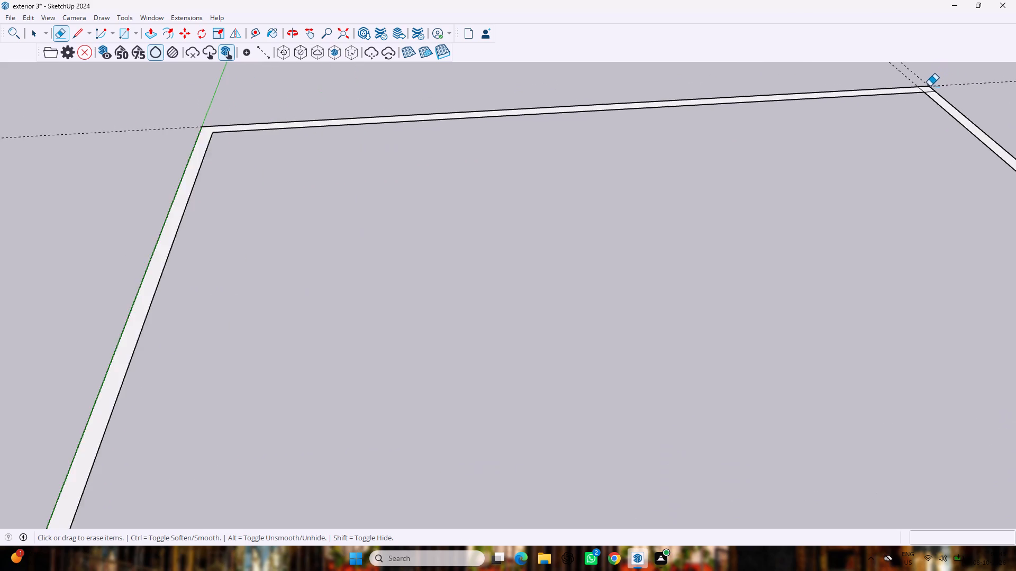
pyautogui.scroll(11, 930, 86)
pyautogui.moveTo(900, 96); pyautogui.dragTo(920, 96)
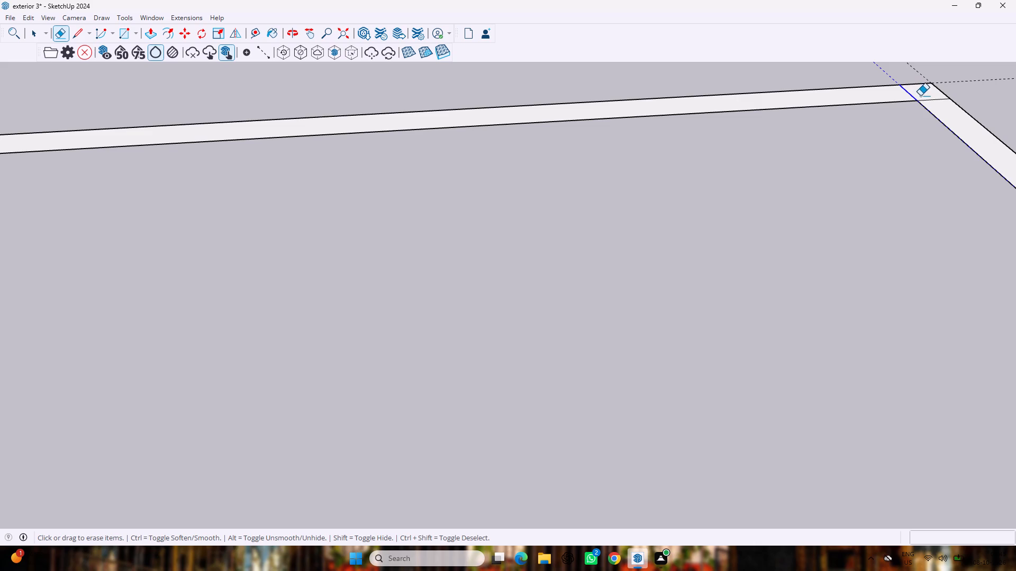
pyautogui.moveTo(920, 96); pyautogui.dragTo(937, 104)
pyautogui.scroll(-20, 938, 91)
pyautogui.scroll(-6, 938, 91)
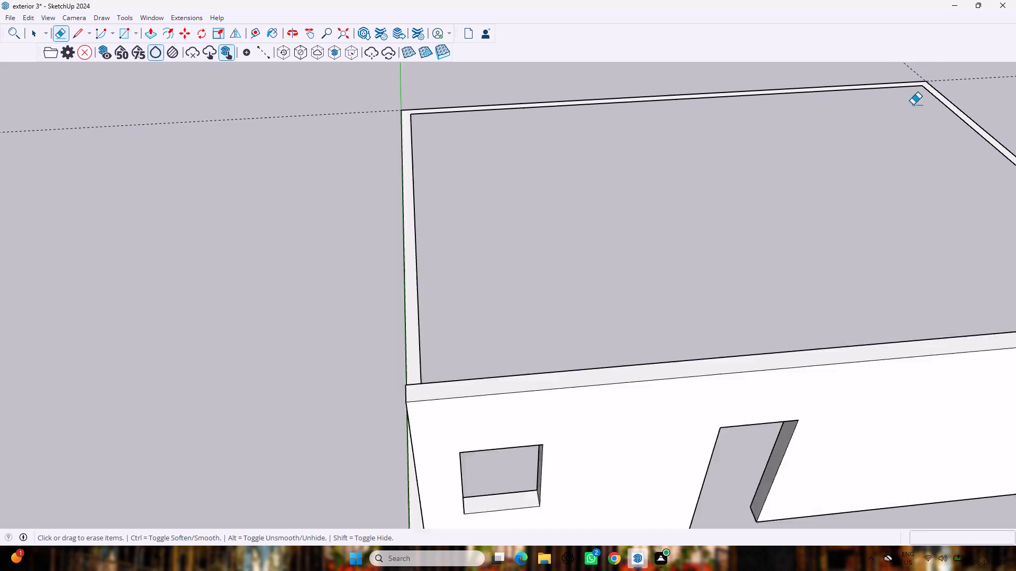
pyautogui.scroll(-2, 913, 105)
pyautogui.scroll(-9, 845, 320)
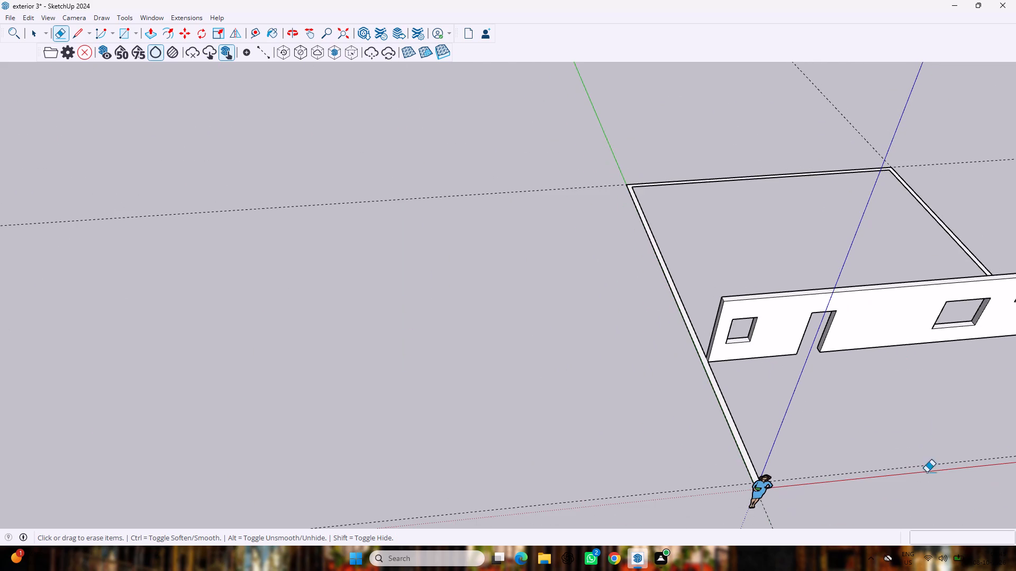
# Extrude the merged wall strip along the two long sides and far end 10' upward with Push/Pull.
pyautogui.scroll(14, 929, 495)
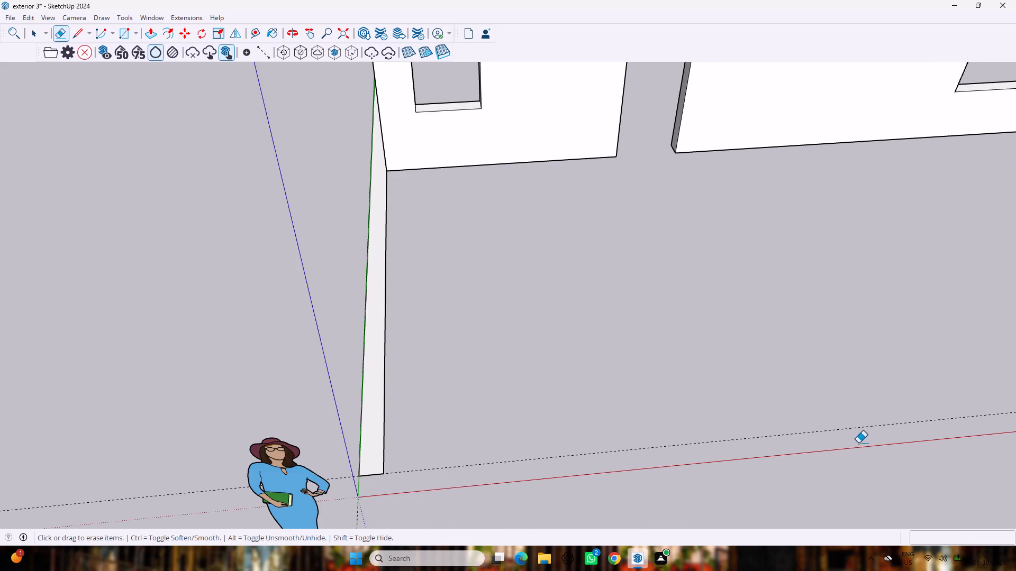
pyautogui.scroll(-9, 858, 443)
pyautogui.scroll(-15, 837, 440)
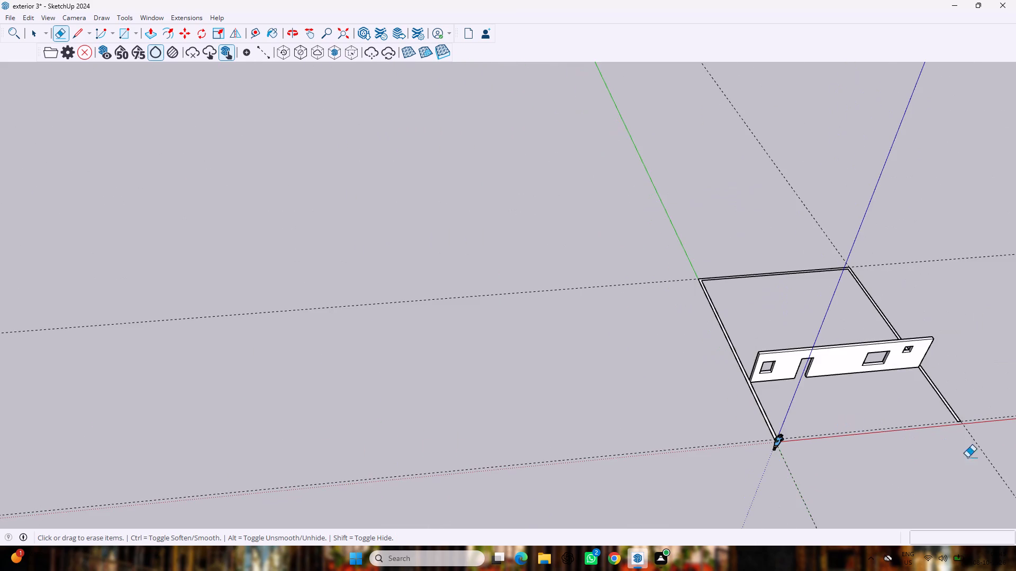
pyautogui.scroll(17, 1006, 455)
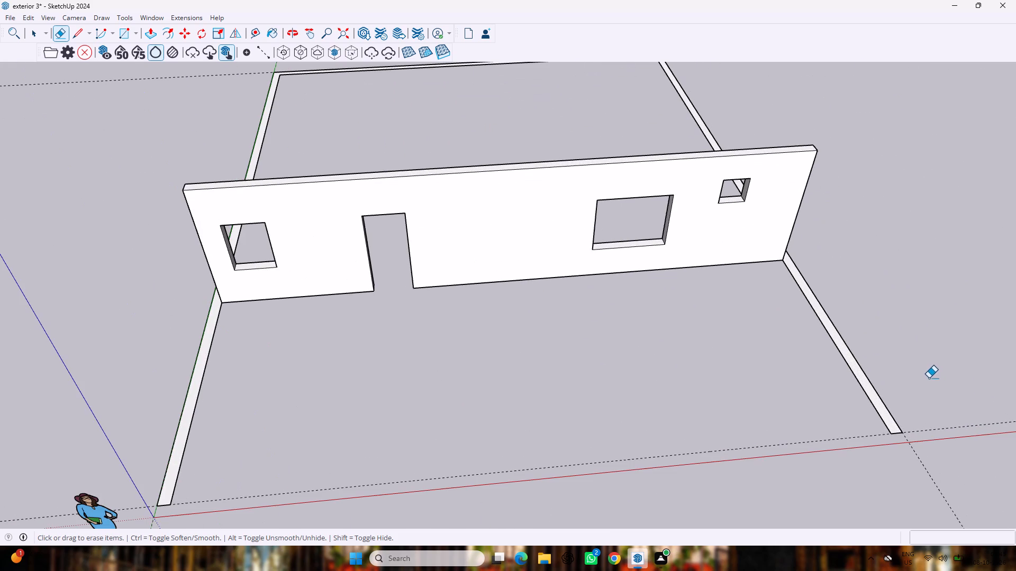
pyautogui.press('p')
pyautogui.moveTo(884, 414); pyautogui.dragTo(882, 365)
pyautogui.write("10'")
pyautogui.press('Return')
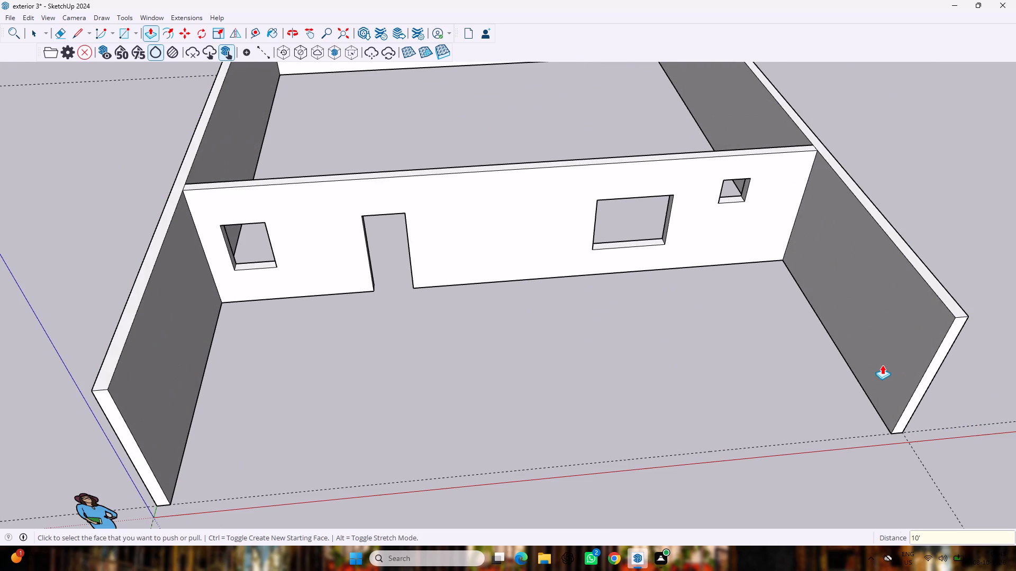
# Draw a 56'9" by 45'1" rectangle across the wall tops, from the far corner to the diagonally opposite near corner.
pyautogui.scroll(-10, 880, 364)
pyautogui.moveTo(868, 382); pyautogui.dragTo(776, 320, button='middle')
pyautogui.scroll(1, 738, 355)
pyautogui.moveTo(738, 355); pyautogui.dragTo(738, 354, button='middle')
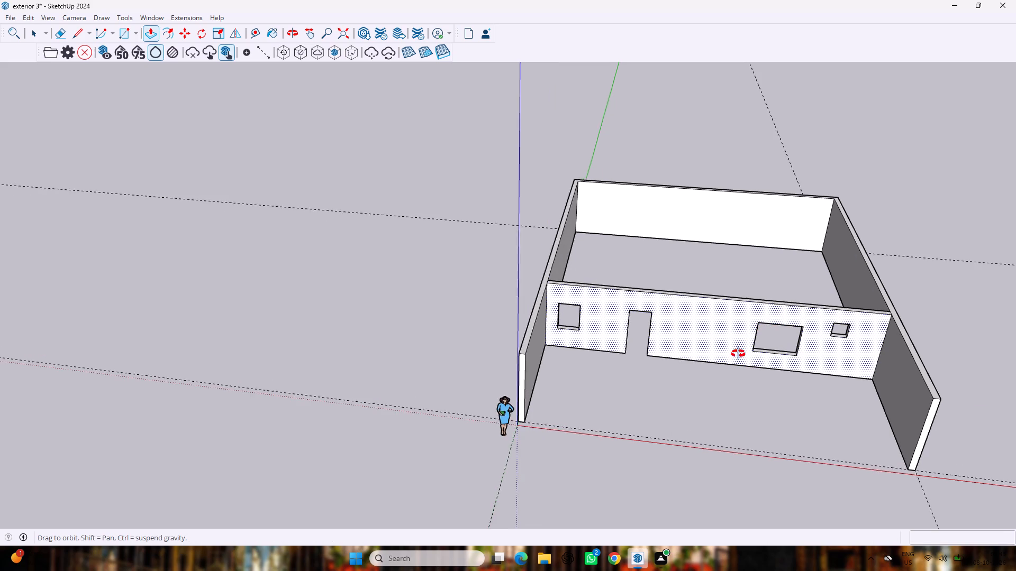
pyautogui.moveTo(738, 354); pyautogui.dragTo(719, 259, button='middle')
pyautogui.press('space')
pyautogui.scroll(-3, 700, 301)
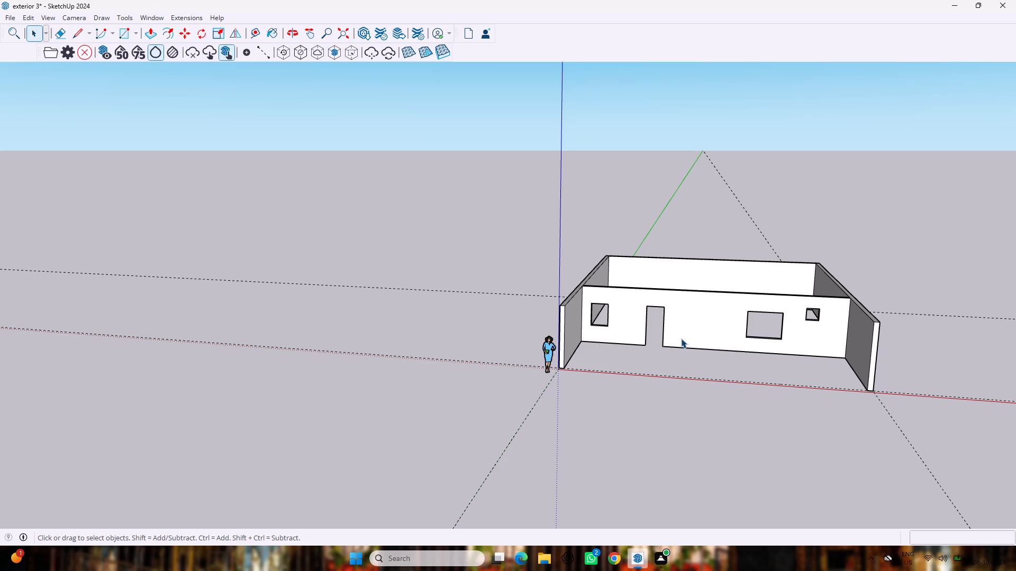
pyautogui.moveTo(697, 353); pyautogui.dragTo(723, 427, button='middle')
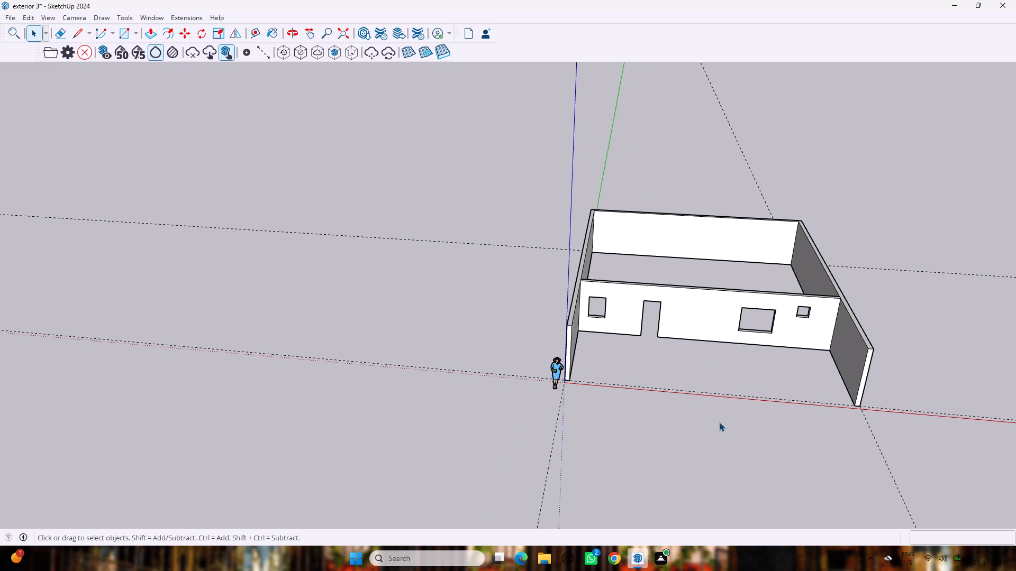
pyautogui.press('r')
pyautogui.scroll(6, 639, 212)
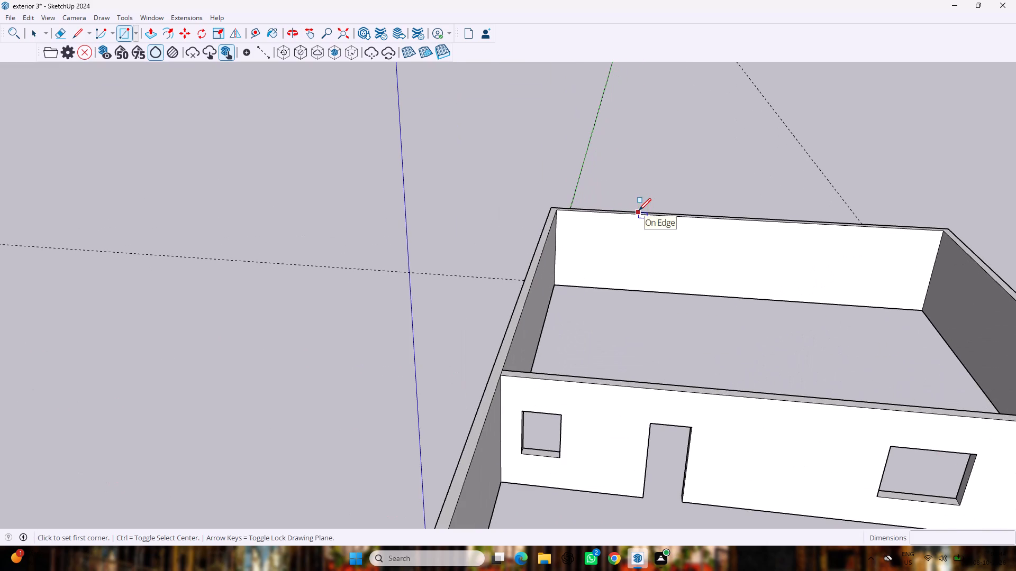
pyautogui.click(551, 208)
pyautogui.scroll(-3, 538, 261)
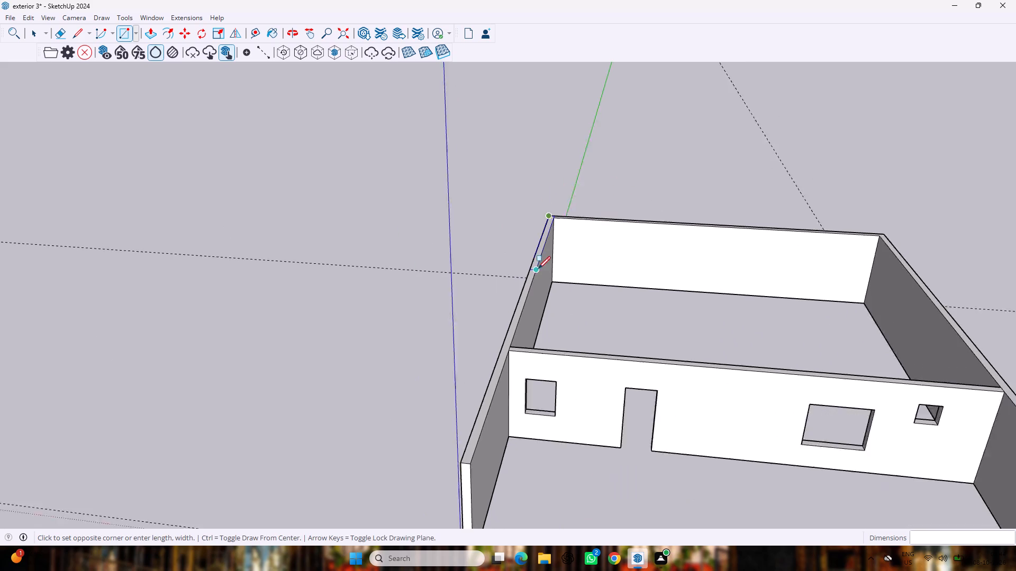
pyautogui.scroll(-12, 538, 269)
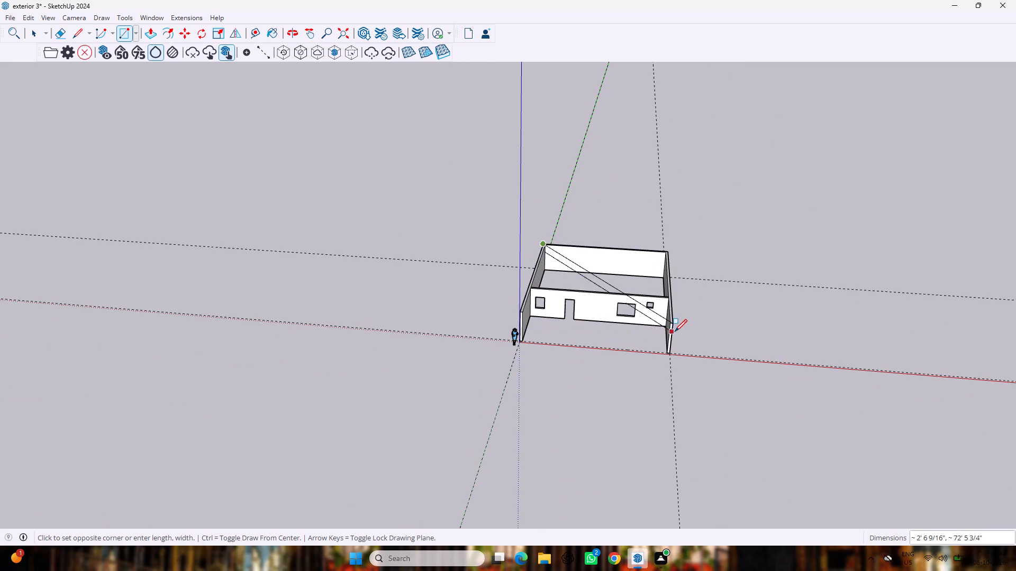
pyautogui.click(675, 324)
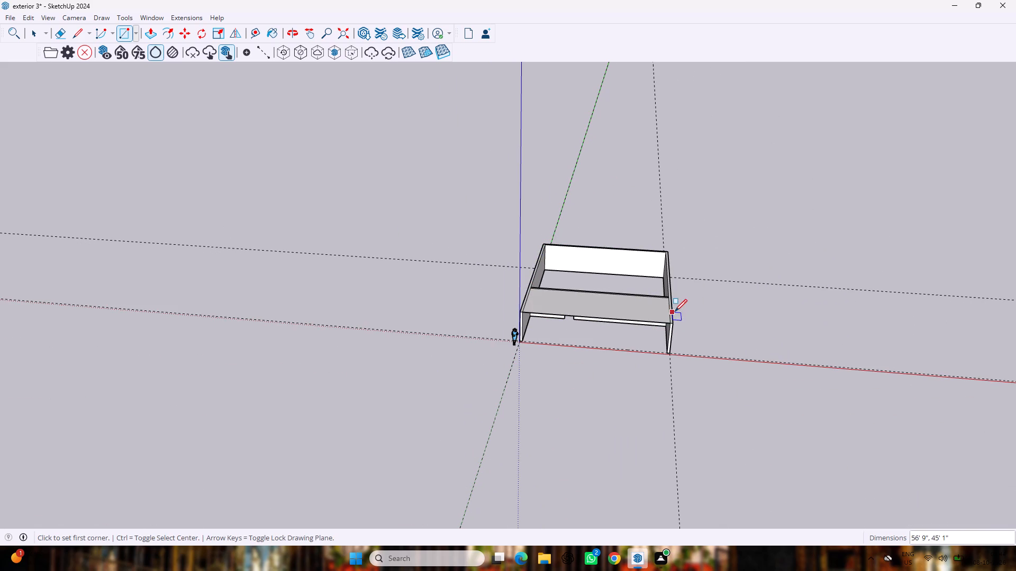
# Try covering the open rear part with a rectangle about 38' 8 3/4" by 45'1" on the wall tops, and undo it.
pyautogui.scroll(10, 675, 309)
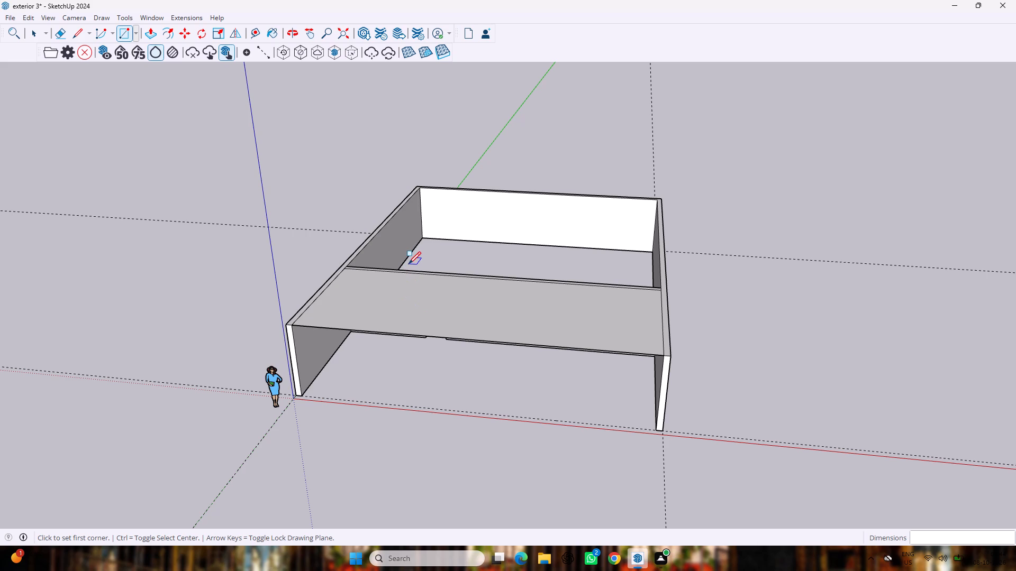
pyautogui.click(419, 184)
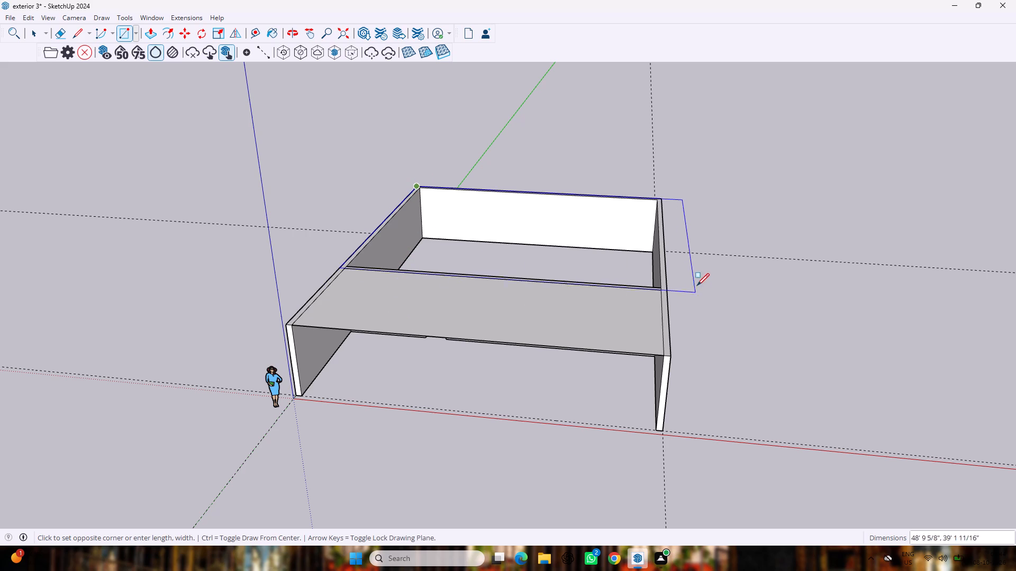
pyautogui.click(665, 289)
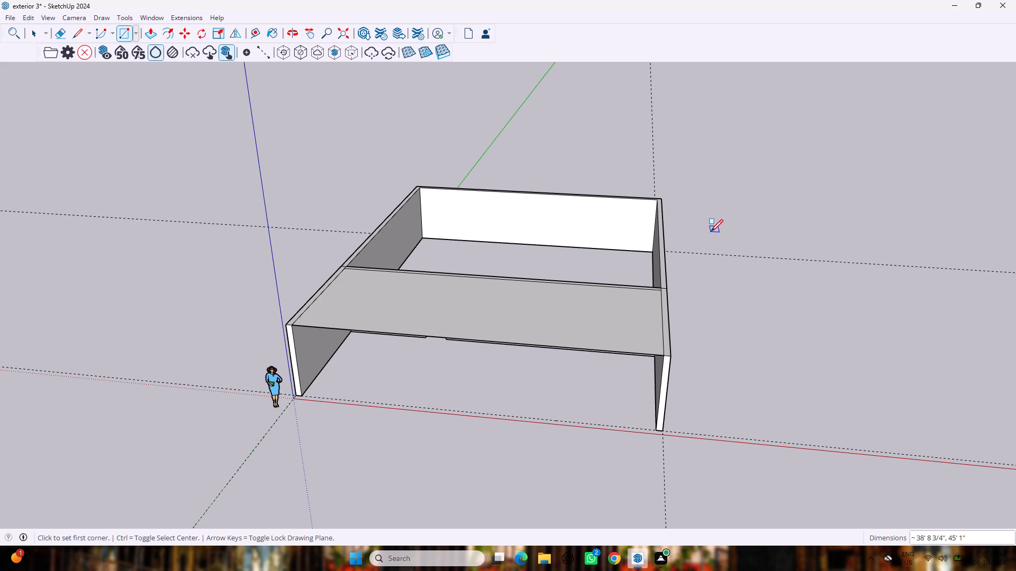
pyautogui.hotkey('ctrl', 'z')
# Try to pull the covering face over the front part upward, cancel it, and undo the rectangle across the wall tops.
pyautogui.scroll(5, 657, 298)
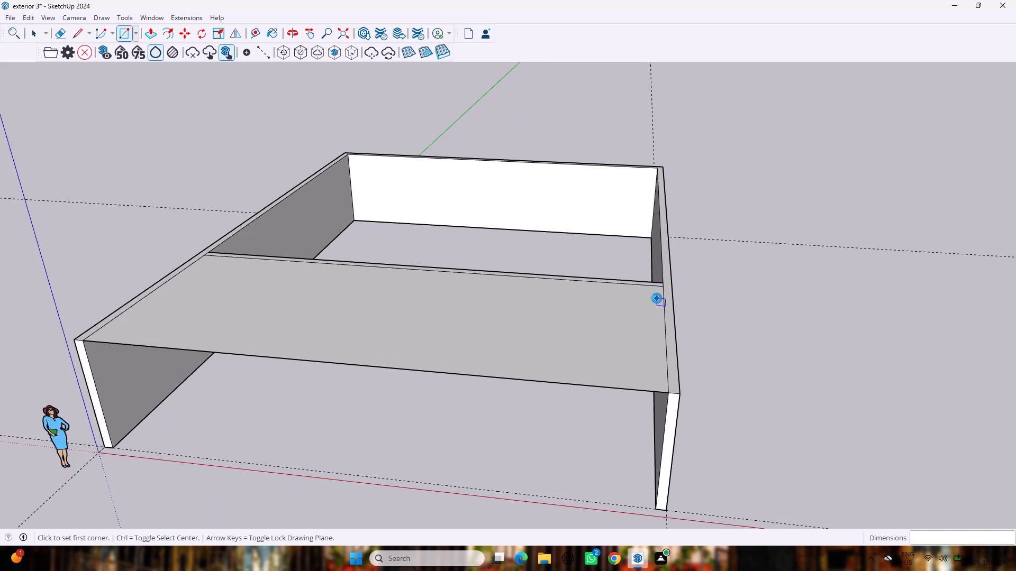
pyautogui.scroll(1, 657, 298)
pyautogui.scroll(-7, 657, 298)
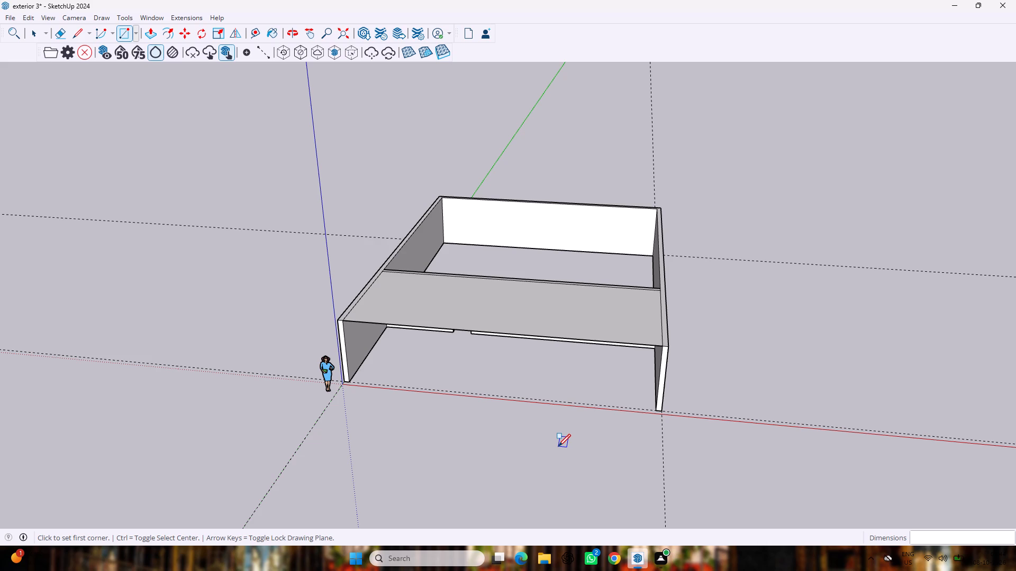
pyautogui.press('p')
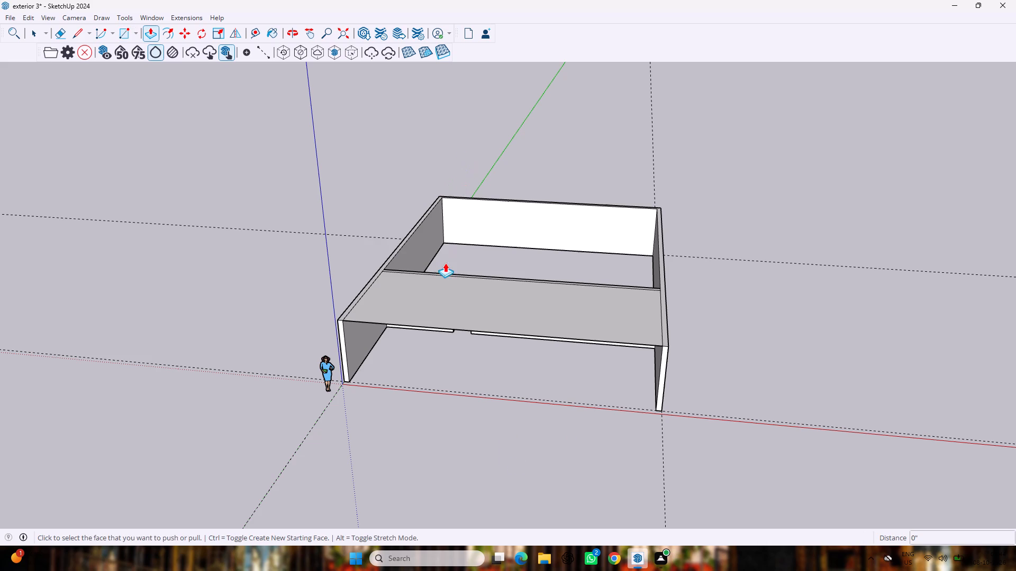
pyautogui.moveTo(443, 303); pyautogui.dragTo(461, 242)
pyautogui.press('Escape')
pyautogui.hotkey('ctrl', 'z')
# Select all the connected wall geometry and make it a group.
pyautogui.press('space')
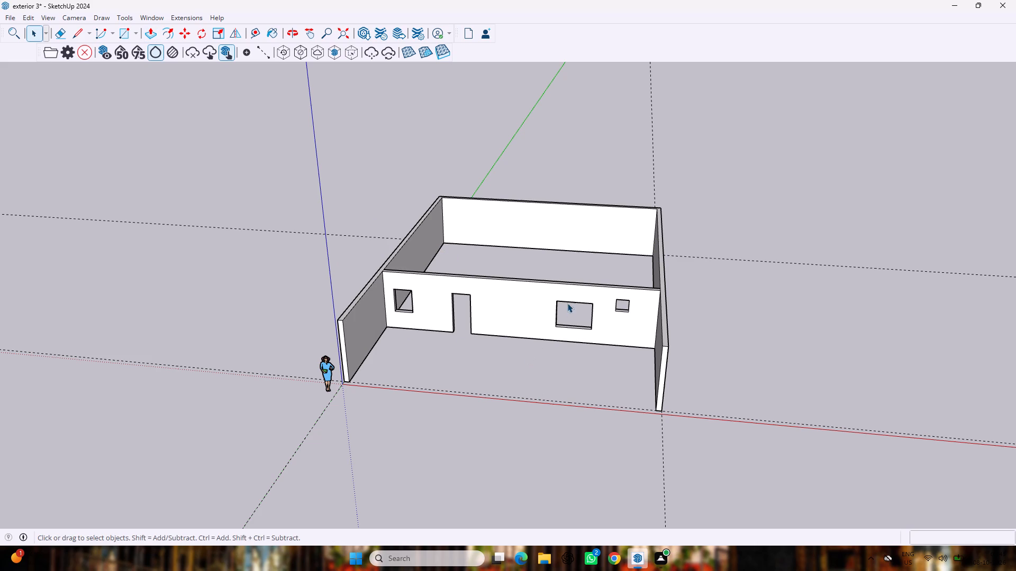
pyautogui.doubleClick(520, 306)
pyautogui.doubleClick(520, 305)
pyautogui.rightClick(515, 304)
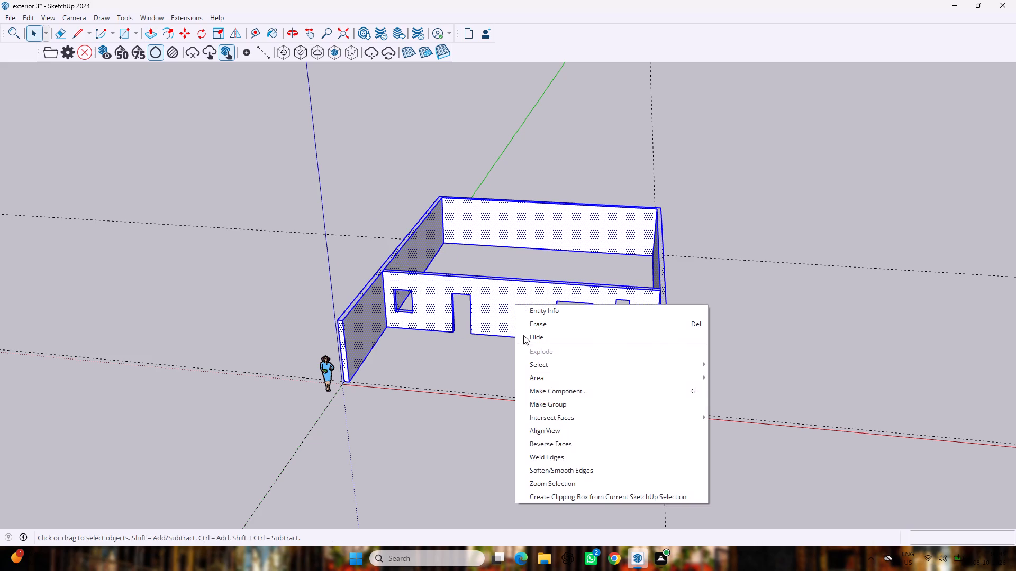
pyautogui.click(545, 406)
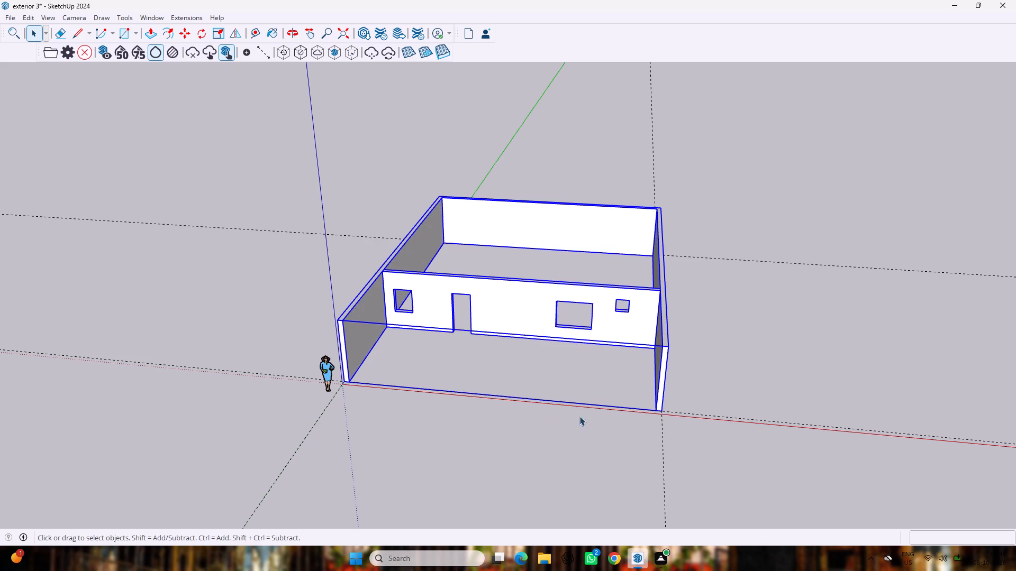
# Copy the wall group and paste it on top of the original as an upper storey, aligned at the near top corner by the blue axis.
pyautogui.hotkey('ctrl', 'c')
pyautogui.hotkey('ctrl', 'v')
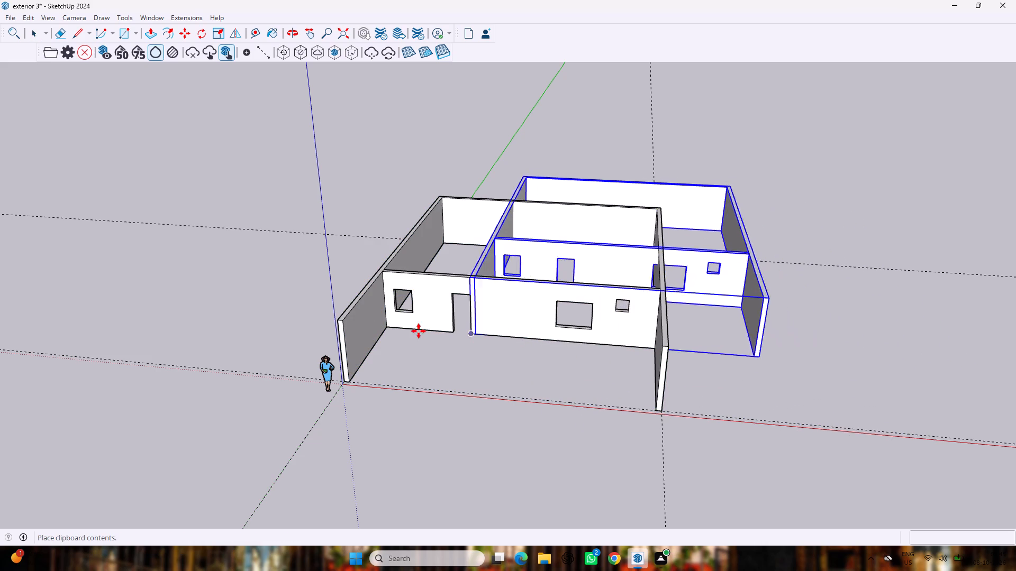
pyautogui.click(339, 317)
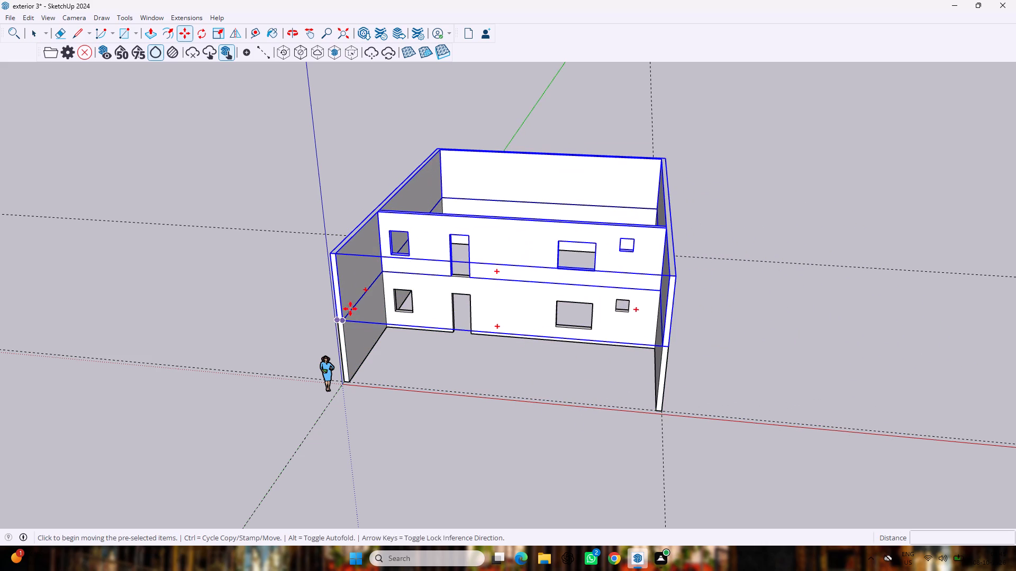
pyautogui.press('space')
pyautogui.click(786, 275)
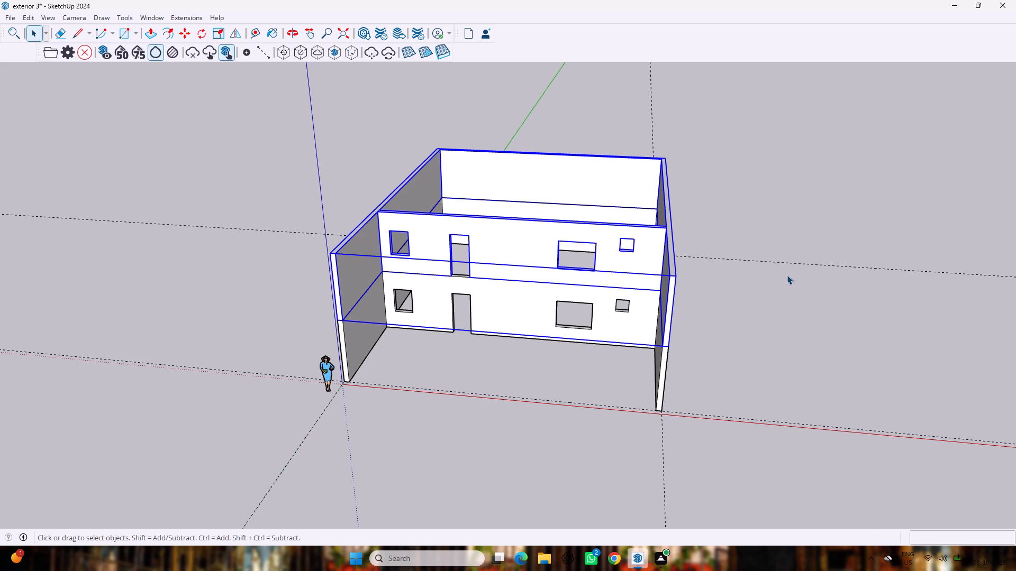
# Explode the lower-storey and upper-storey wall groups.
pyautogui.rightClick(604, 302)
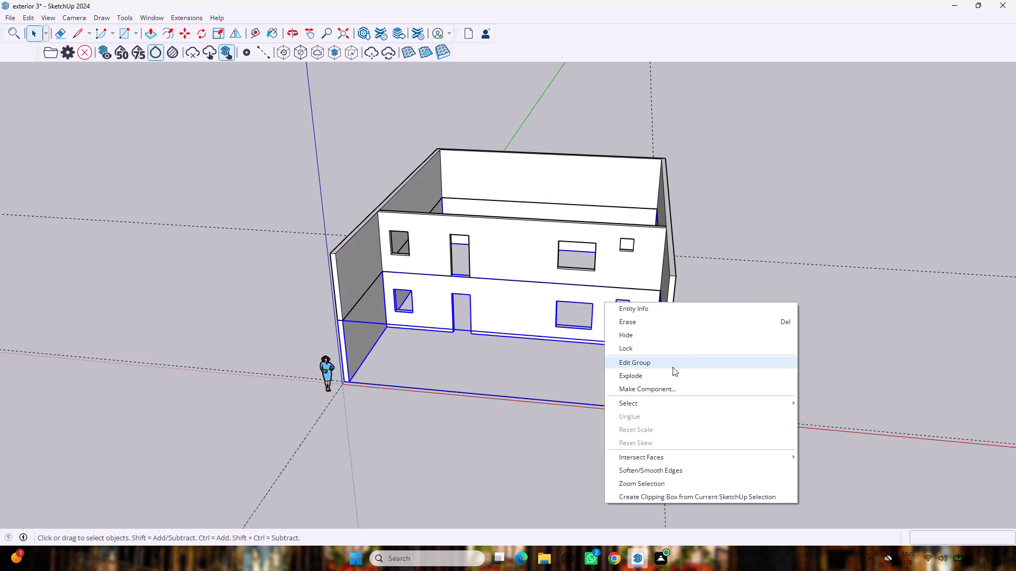
pyautogui.click(666, 373)
pyautogui.rightClick(531, 263)
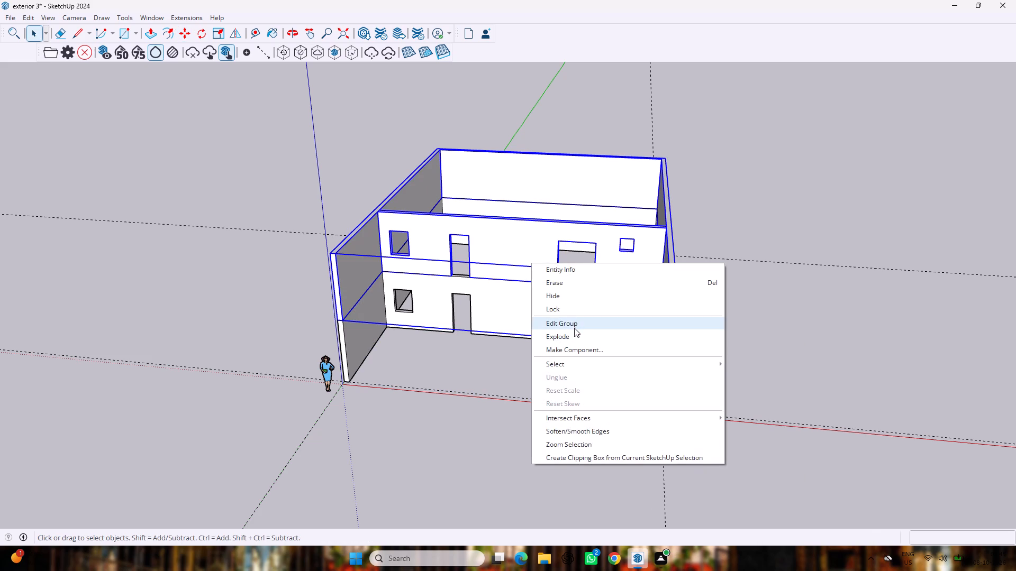
pyautogui.click(574, 338)
pyautogui.press('space')
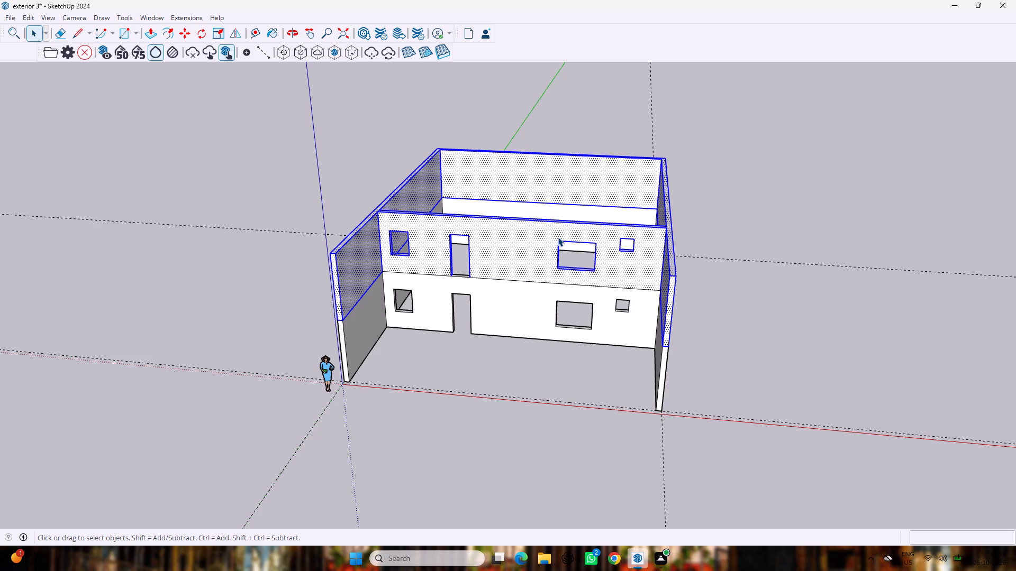
pyautogui.click(822, 236)
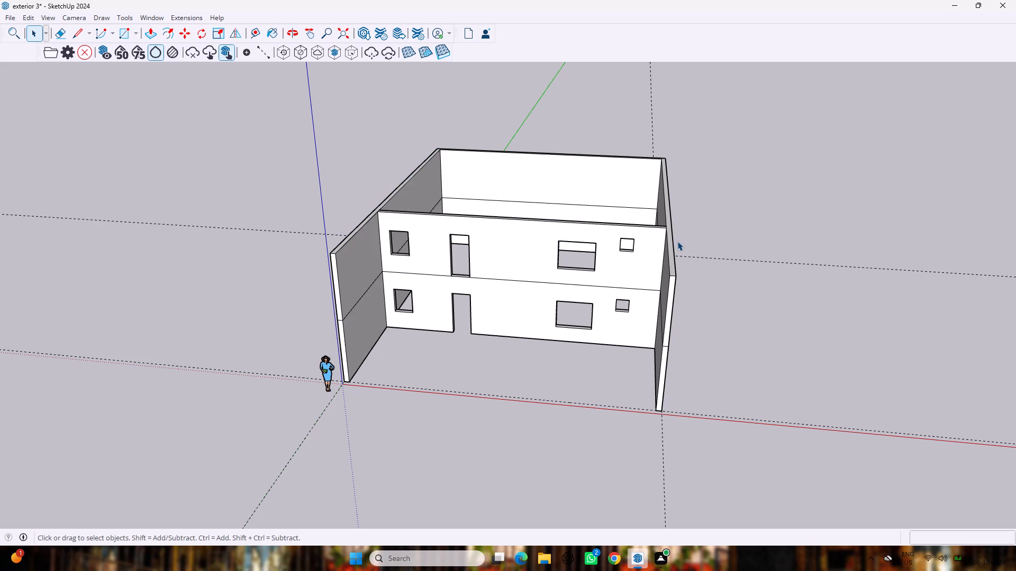
# Close the small window in the upper-storey cross wall by pushing its side face 2' across the opening.
pyautogui.press('p')
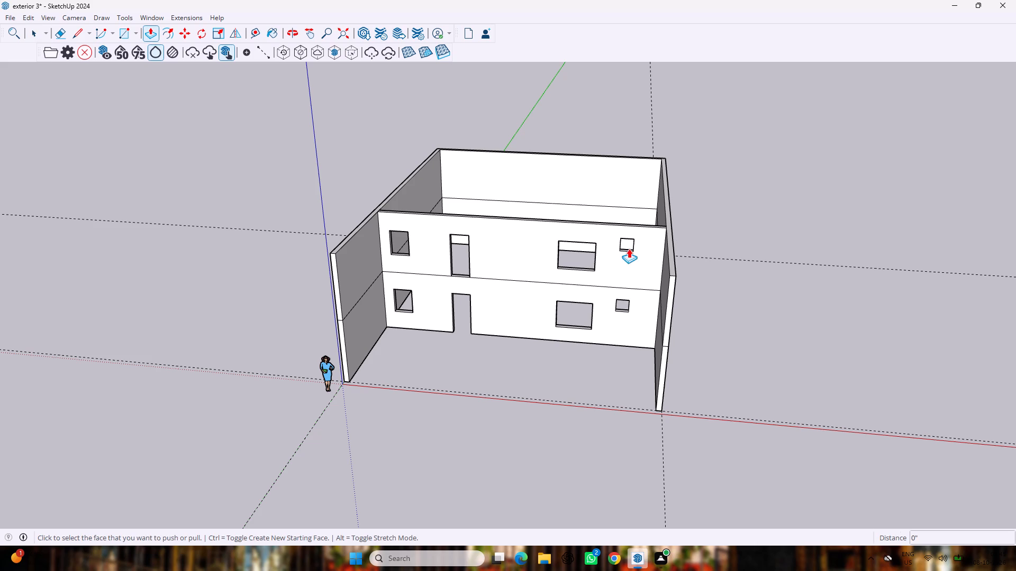
pyautogui.scroll(7, 593, 212)
pyautogui.scroll(1, 772, 313)
pyautogui.moveTo(772, 312); pyautogui.dragTo(658, 225, button='middle')
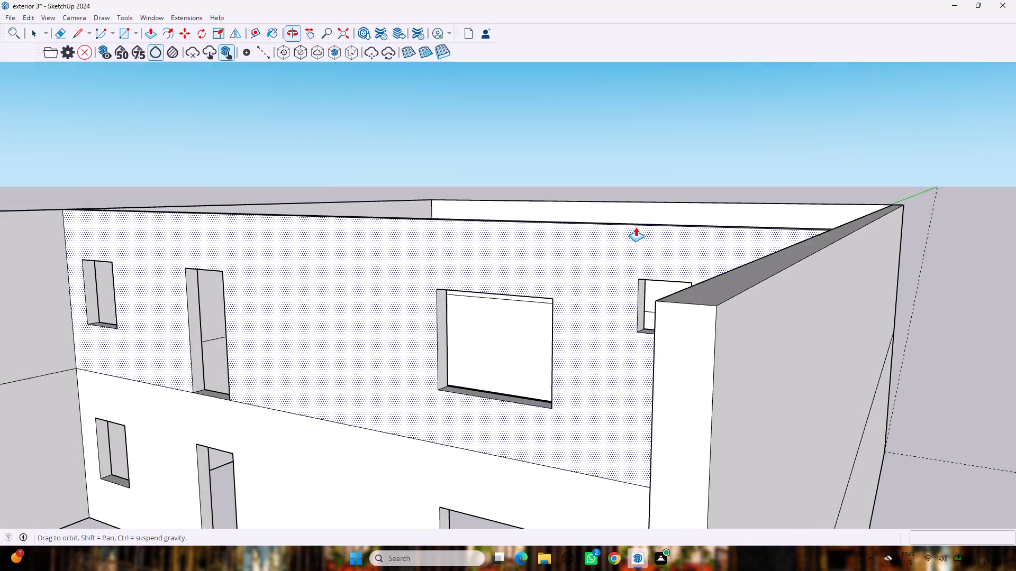
pyautogui.moveTo(624, 257); pyautogui.dragTo(637, 308, button='middle')
pyautogui.scroll(-1, 636, 301)
pyautogui.scroll(4, 636, 296)
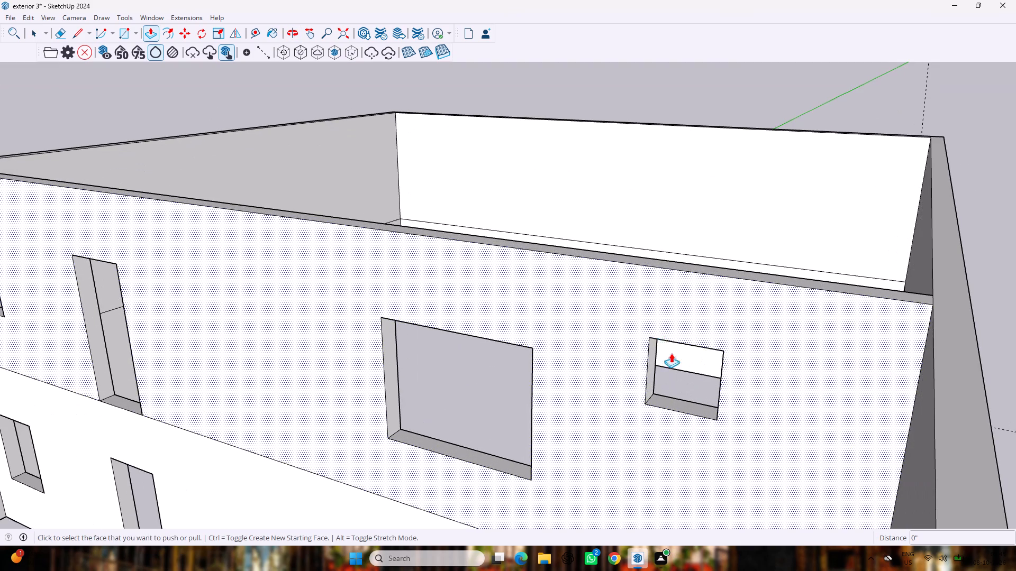
pyautogui.moveTo(652, 364); pyautogui.dragTo(701, 387)
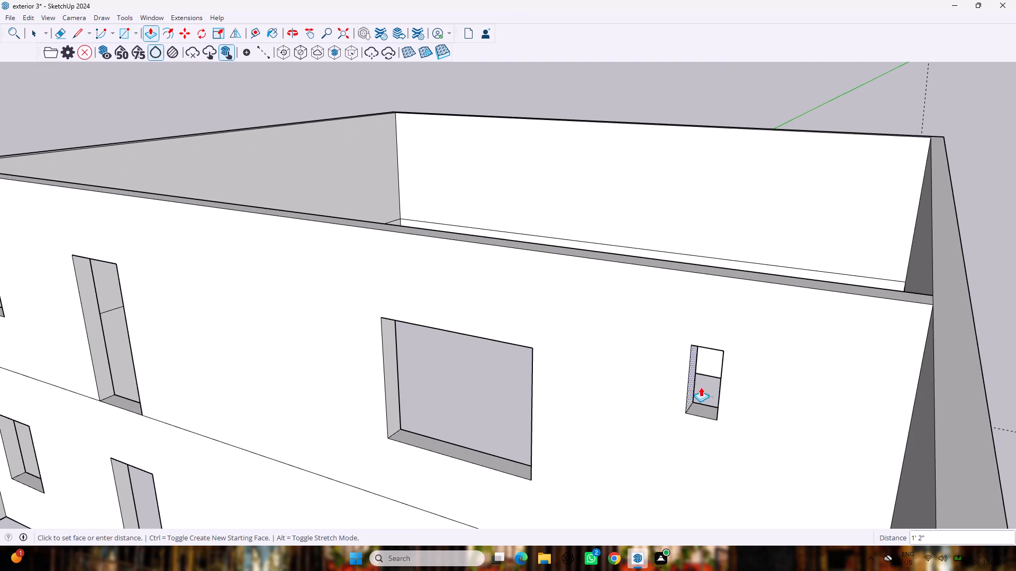
pyautogui.moveTo(701, 387); pyautogui.dragTo(720, 396)
pyautogui.scroll(-4, 739, 377)
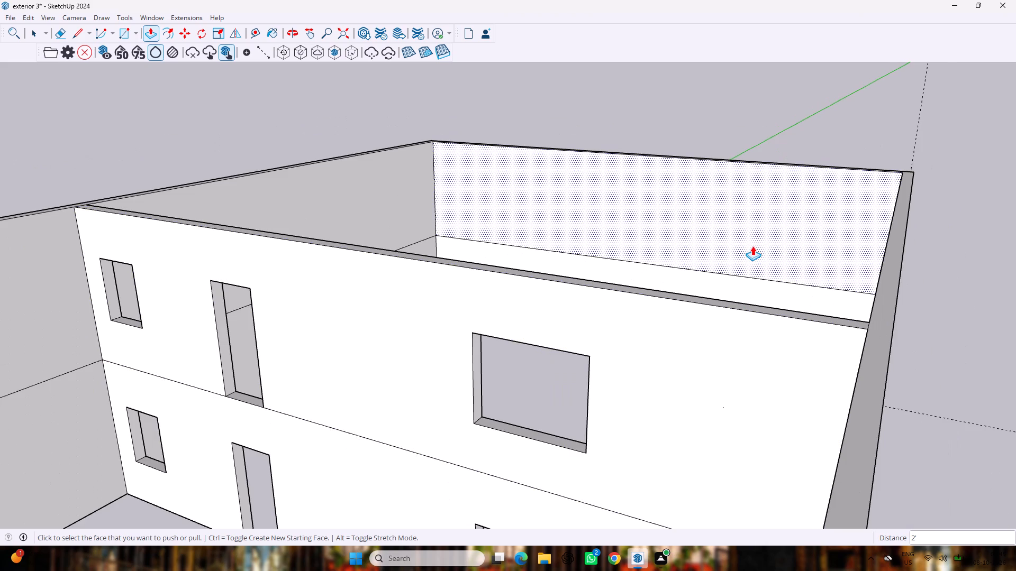
pyautogui.press('space')
pyautogui.scroll(-8, 754, 245)
pyautogui.moveTo(653, 272); pyautogui.dragTo(707, 290, button='middle')
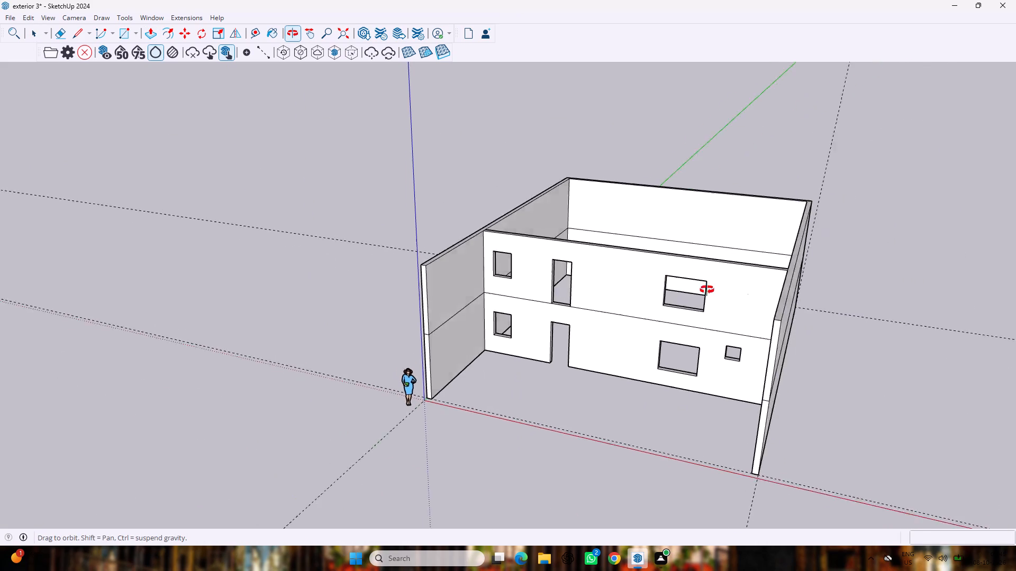
# Close the upper-storey door opening in the cross wall by pushing its side face across to the opposite jamb.
pyautogui.moveTo(707, 290); pyautogui.dragTo(721, 285, button='middle')
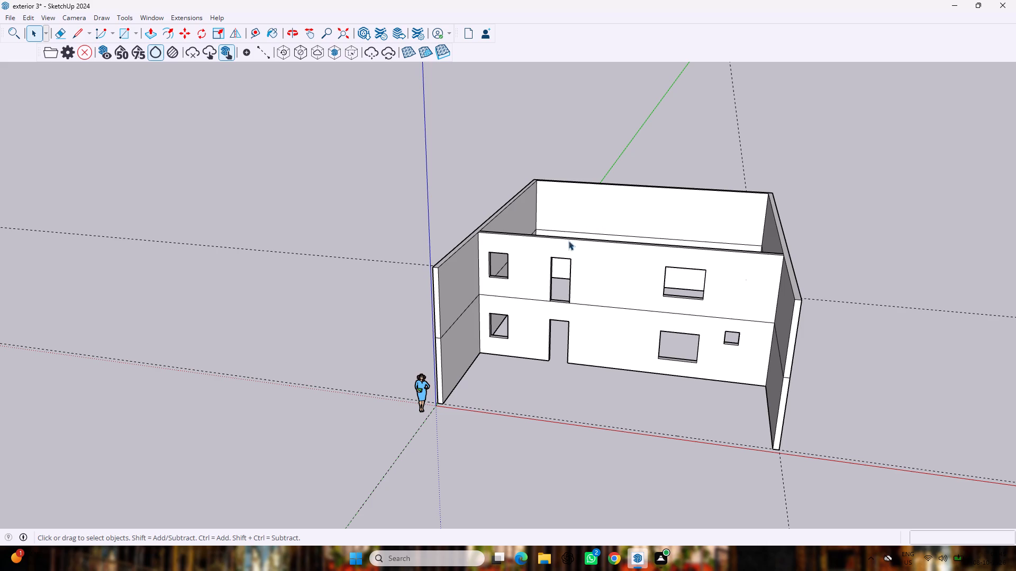
pyautogui.scroll(6, 521, 260)
pyautogui.press('p')
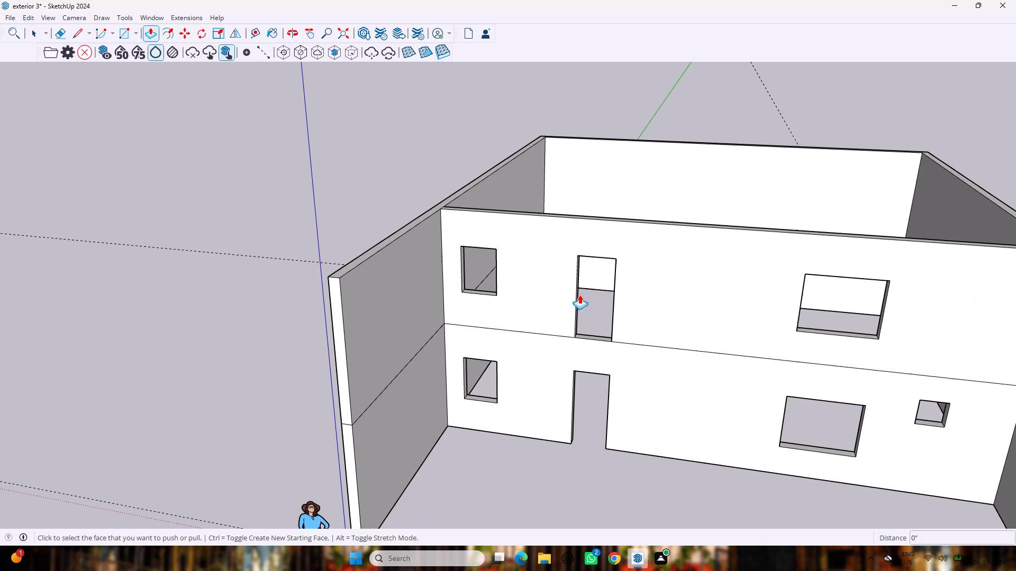
pyautogui.moveTo(589, 285); pyautogui.dragTo(493, 209, button='middle')
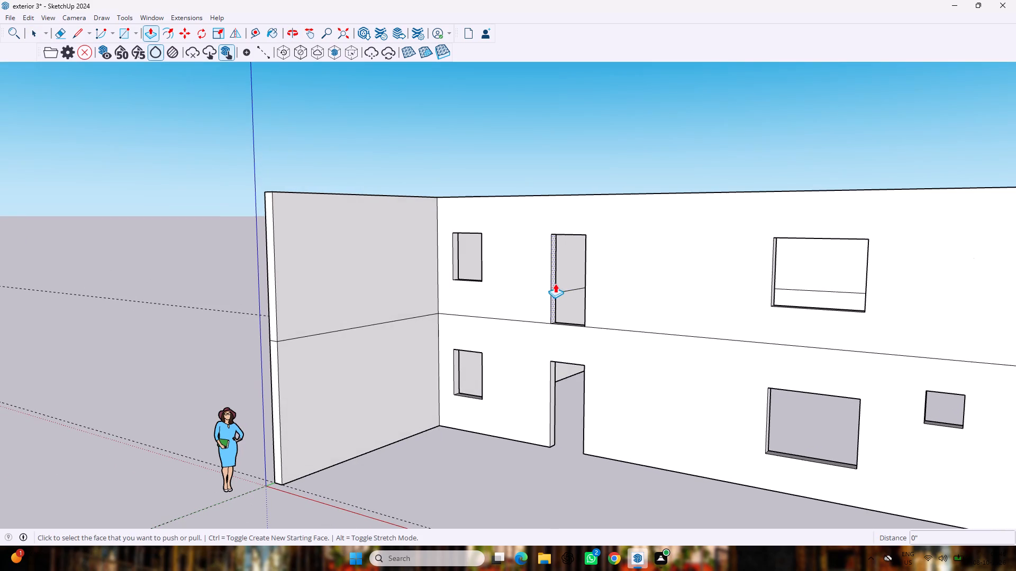
pyautogui.moveTo(555, 283); pyautogui.dragTo(587, 304)
pyautogui.click(587, 304)
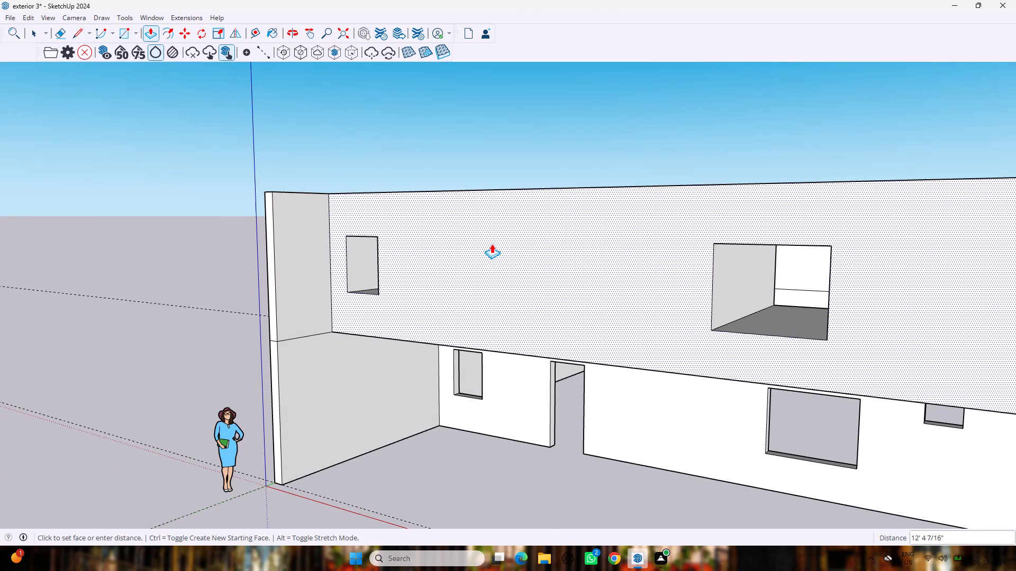
pyautogui.press('Escape')
# Close the upper-storey window nearest the blue-axis side wall by pushing its side face 3' across the opening.
pyautogui.scroll(3, 458, 248)
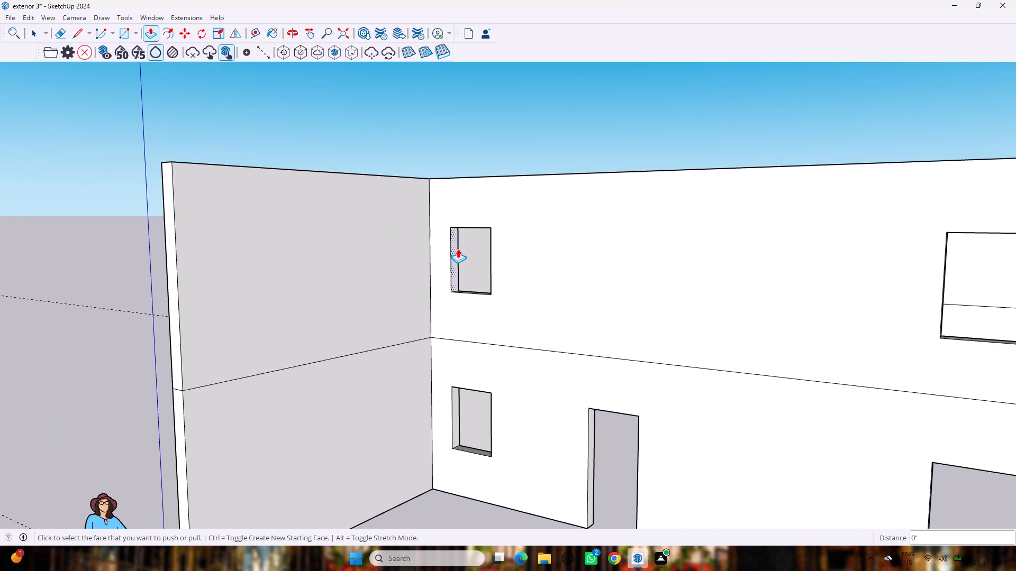
pyautogui.moveTo(458, 248); pyautogui.dragTo(492, 278)
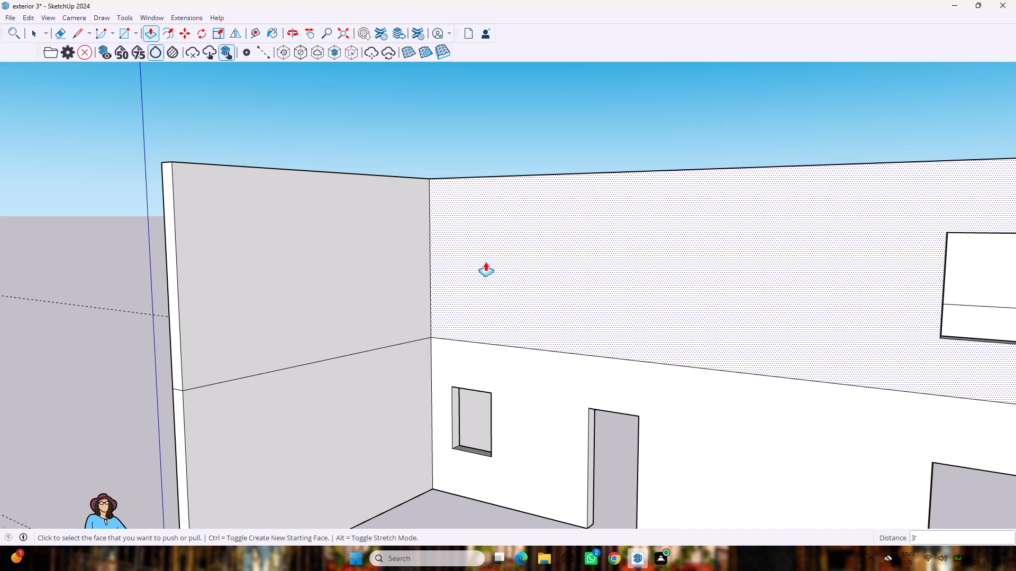
pyautogui.press('space')
# Split the upper-storey cross wall beside its remaining window with a 10' vertical line and a 9" line across the top.
pyautogui.scroll(-12, 517, 282)
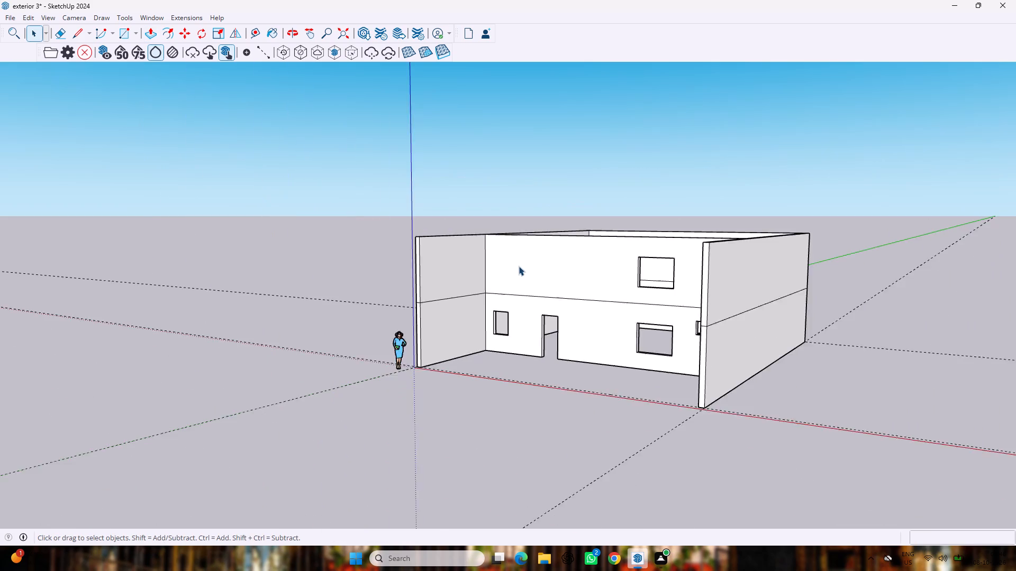
pyautogui.moveTo(522, 270); pyautogui.dragTo(539, 338, button='middle')
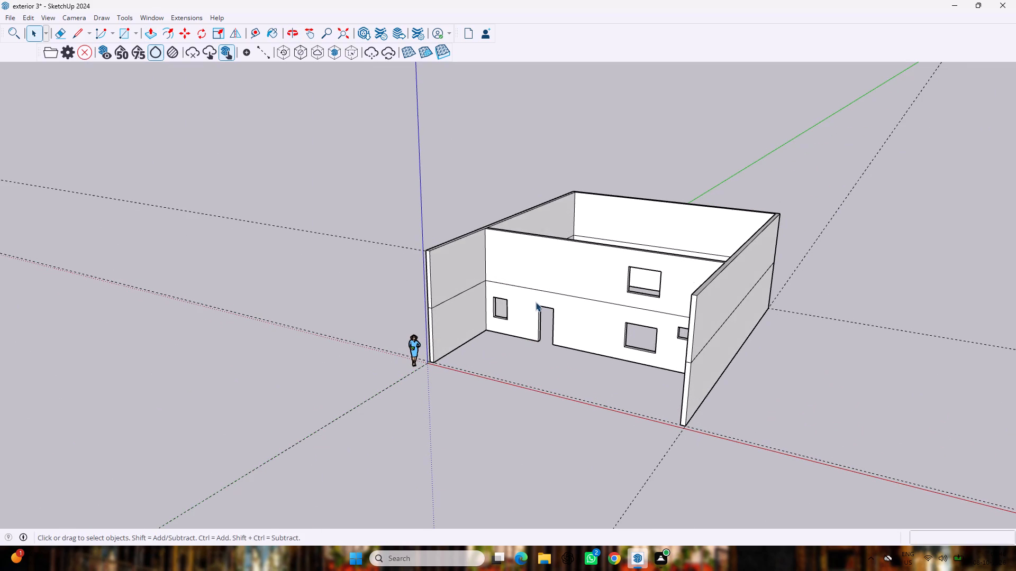
pyautogui.press('l')
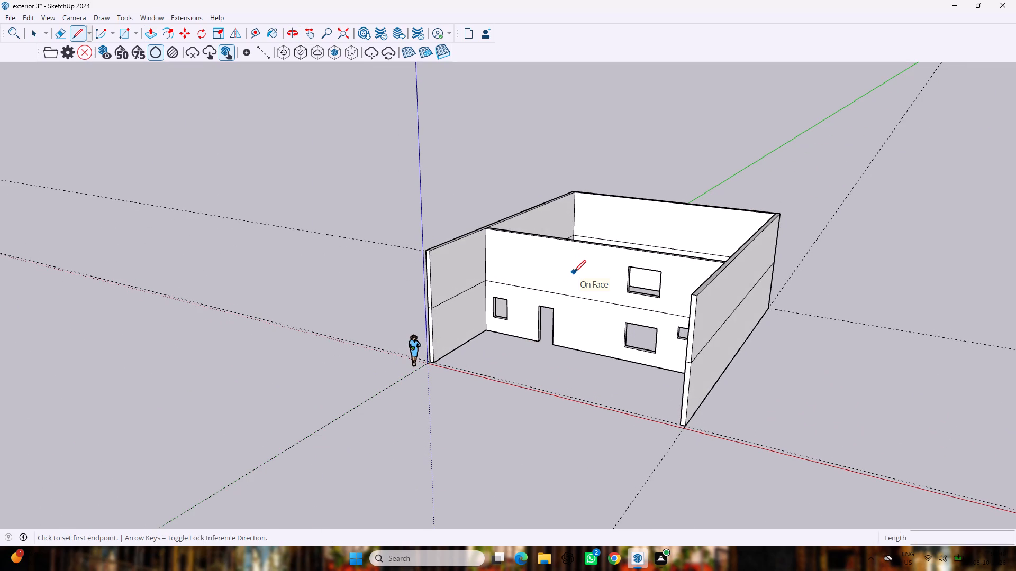
pyautogui.doubleClick(618, 248)
pyautogui.click(612, 304)
pyautogui.moveTo(669, 265); pyautogui.dragTo(710, 405, button='middle')
pyautogui.scroll(3, 663, 349)
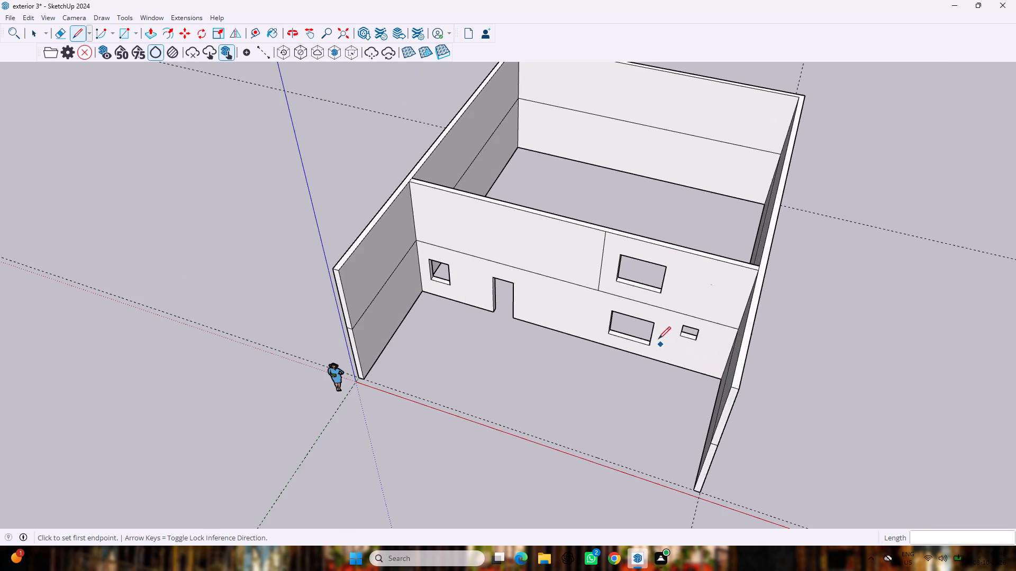
pyautogui.click(606, 233)
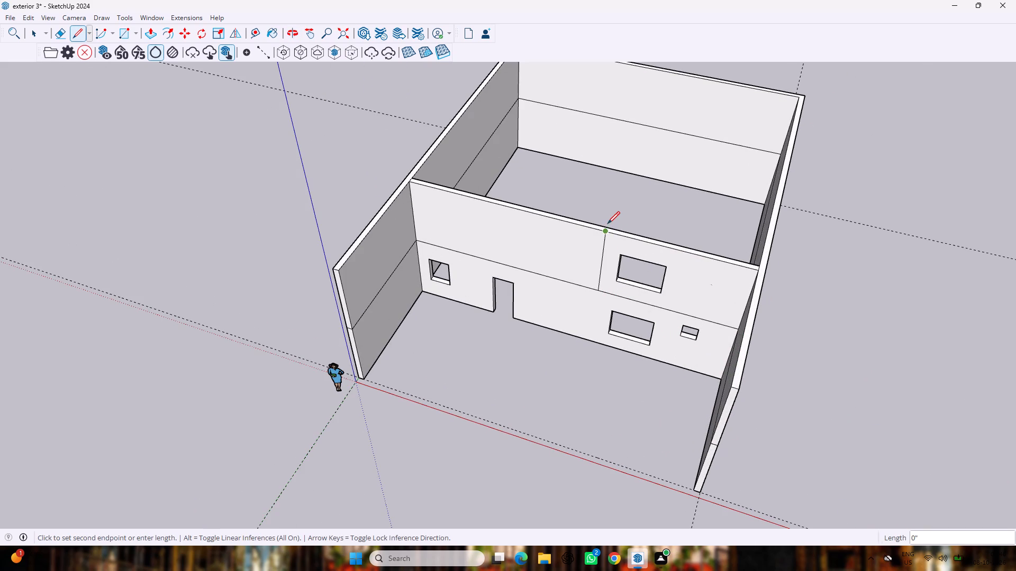
pyautogui.scroll(3, 608, 224)
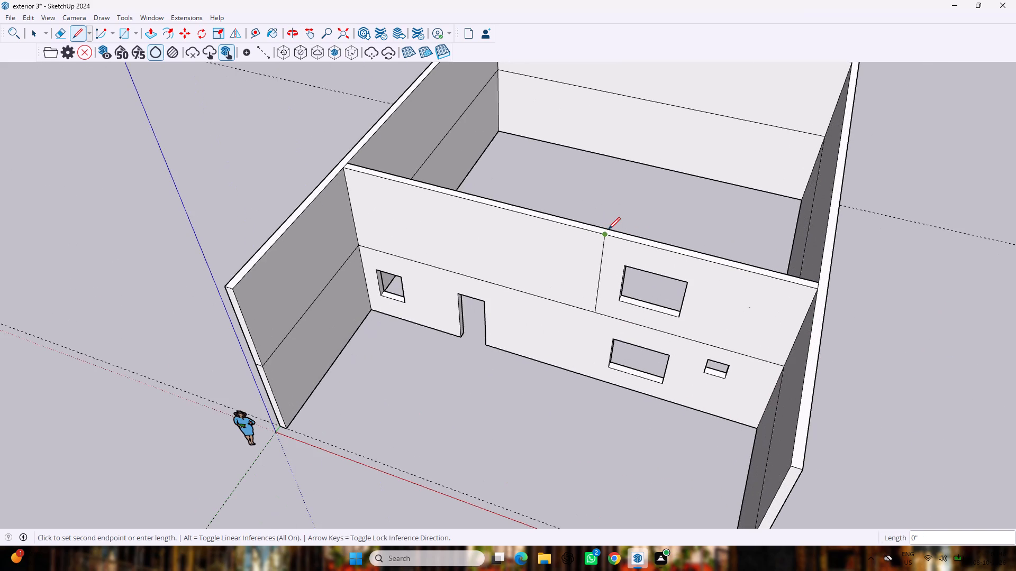
pyautogui.scroll(4, 605, 226)
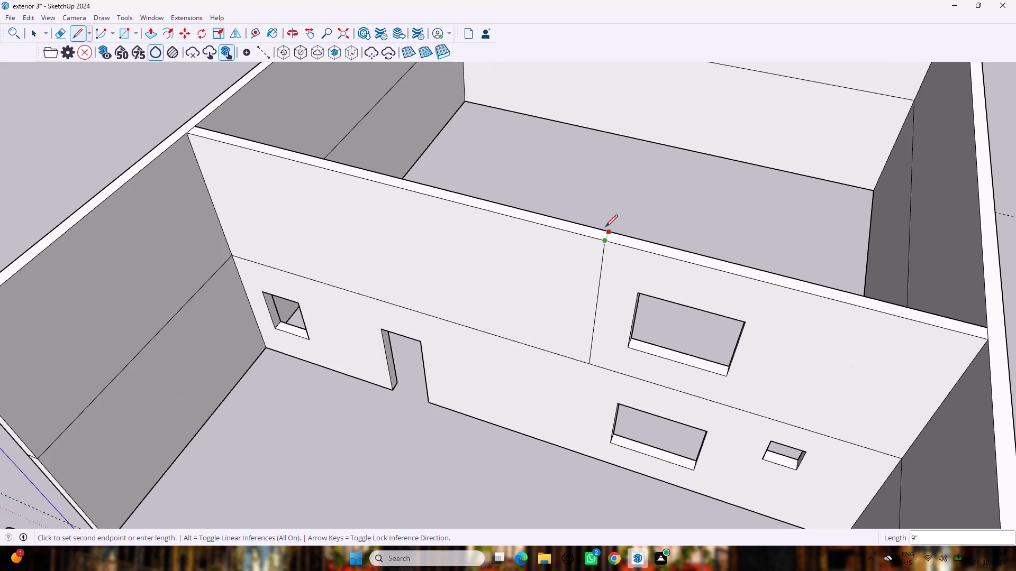
pyautogui.click(606, 229)
pyautogui.press('space')
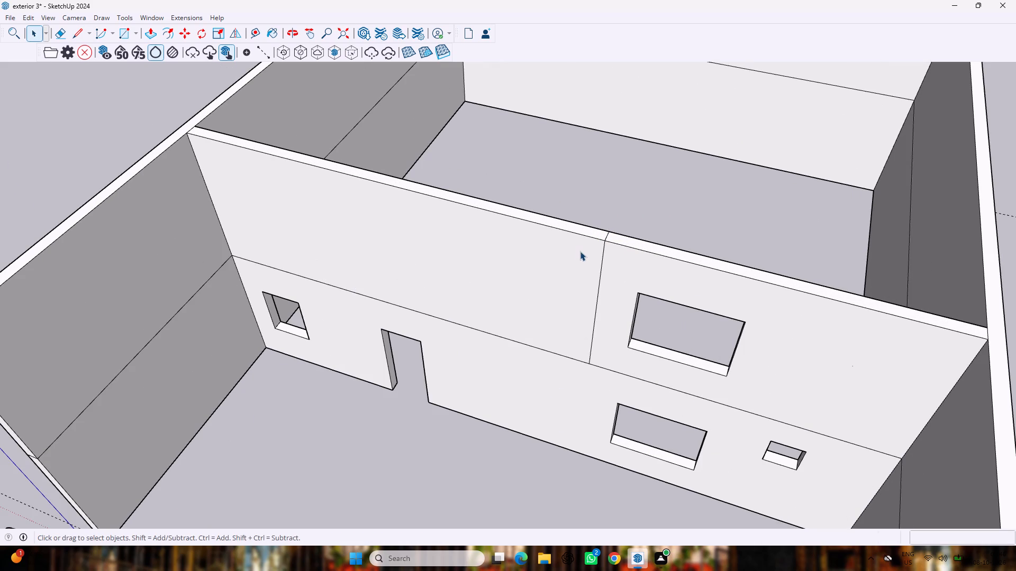
# Remove the windowless section of the upper-storey cross wall by pushing its face 9" through the wall thickness.
pyautogui.press('p')
pyautogui.click(598, 216)
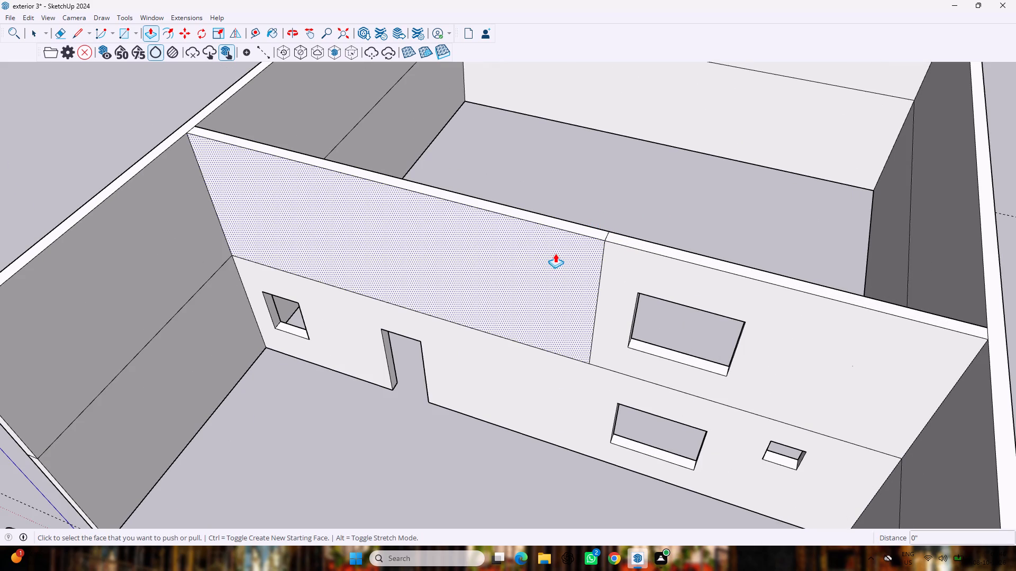
pyautogui.moveTo(552, 253); pyautogui.dragTo(592, 211)
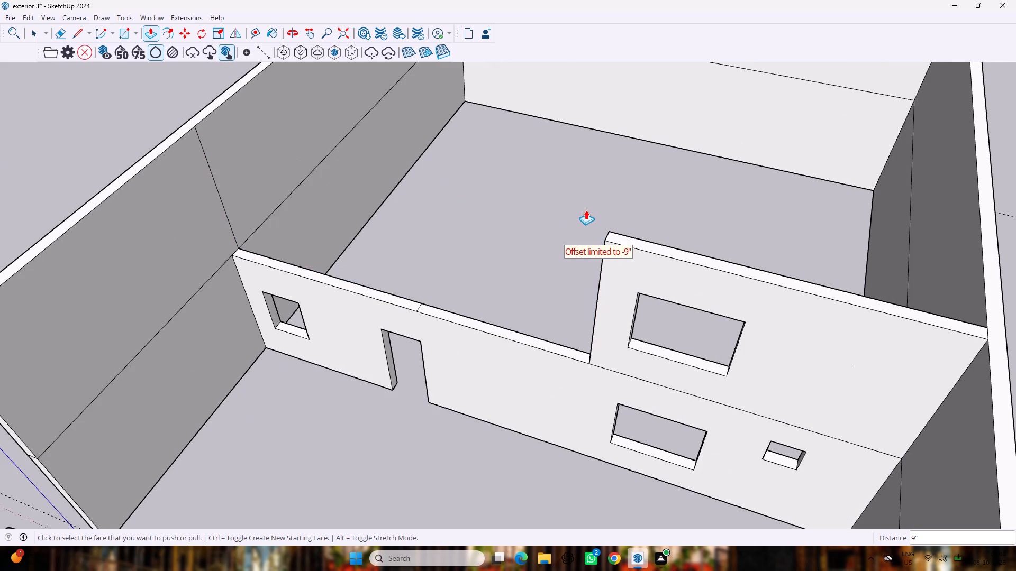
pyautogui.scroll(-3, 586, 210)
pyautogui.moveTo(555, 223); pyautogui.dragTo(576, 159, button='middle')
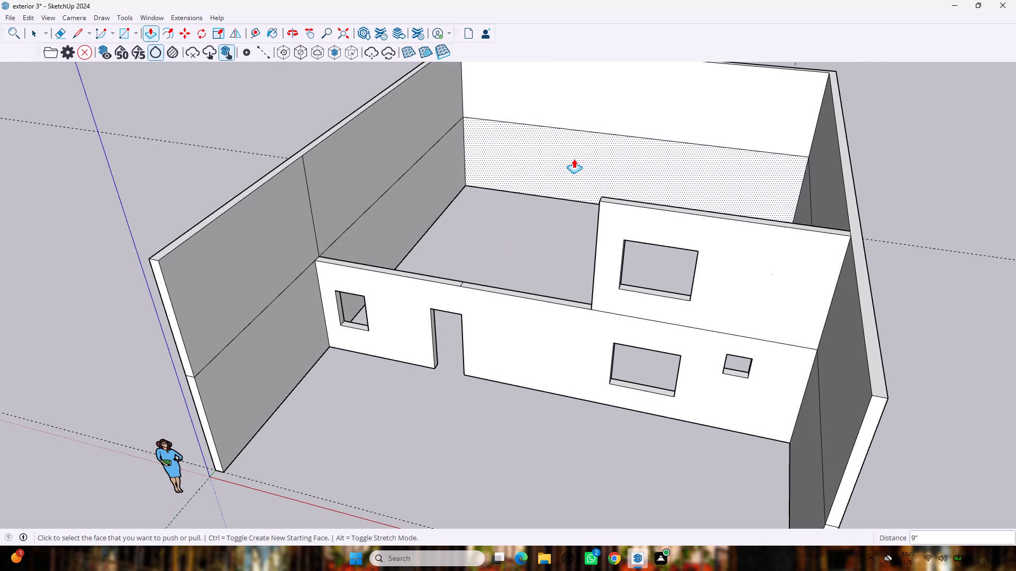
pyautogui.press('space')
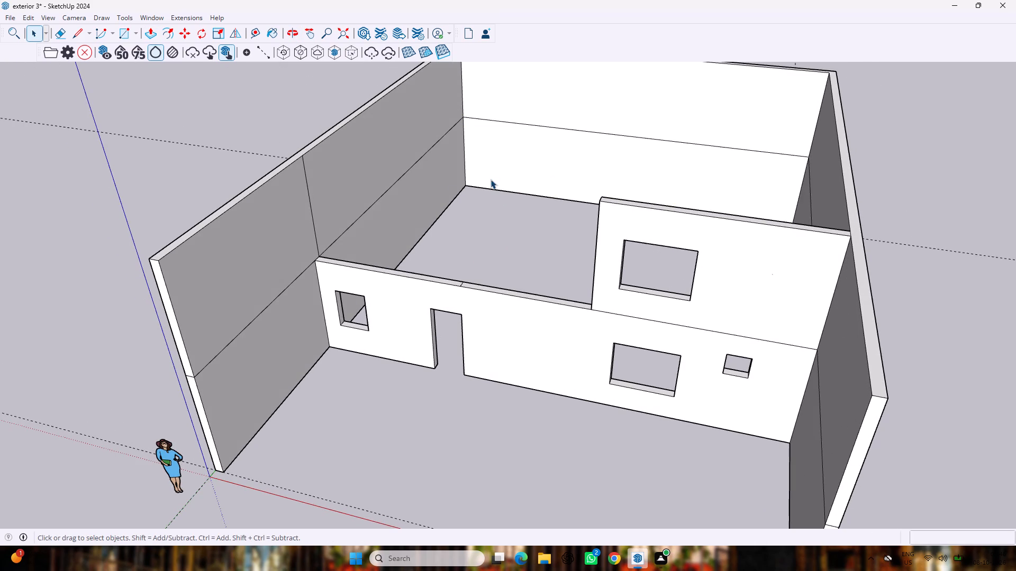
# Place a vertical guide on the remaining upper-storey cross wall, 9" in from its free end.
pyautogui.scroll(5, 367, 218)
pyautogui.scroll(-4, 367, 213)
pyautogui.moveTo(367, 213); pyautogui.dragTo(400, 178, button='middle')
pyautogui.scroll(1, 367, 214)
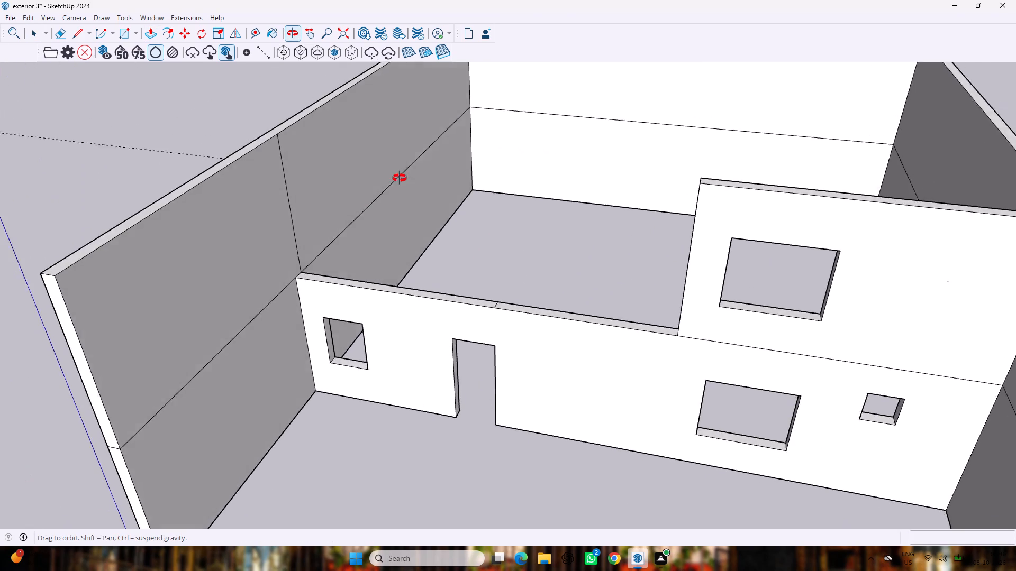
pyautogui.moveTo(400, 178); pyautogui.dragTo(427, 146, button='middle')
pyautogui.scroll(-7, 400, 169)
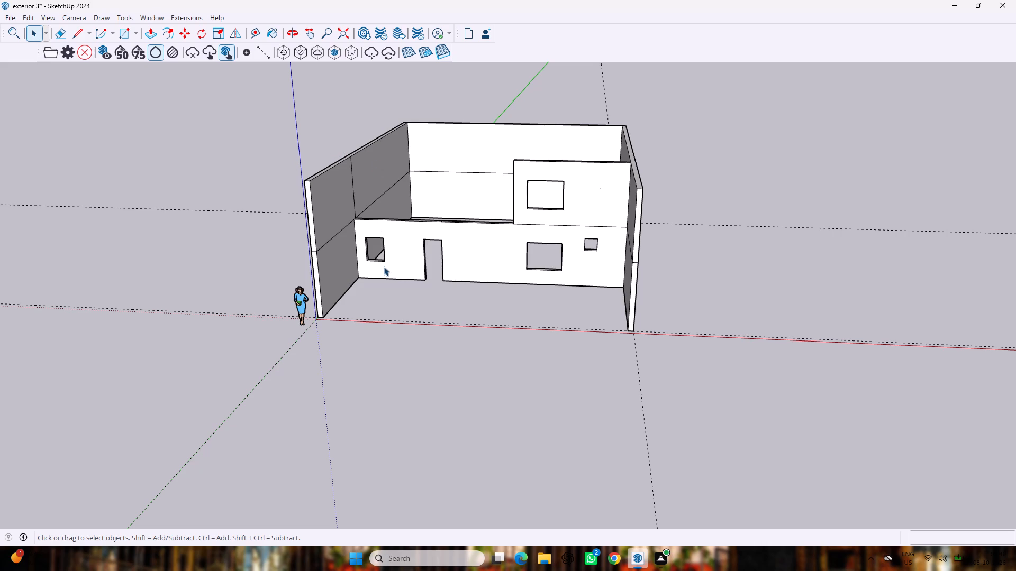
pyautogui.press('t')
pyautogui.scroll(2, 502, 179)
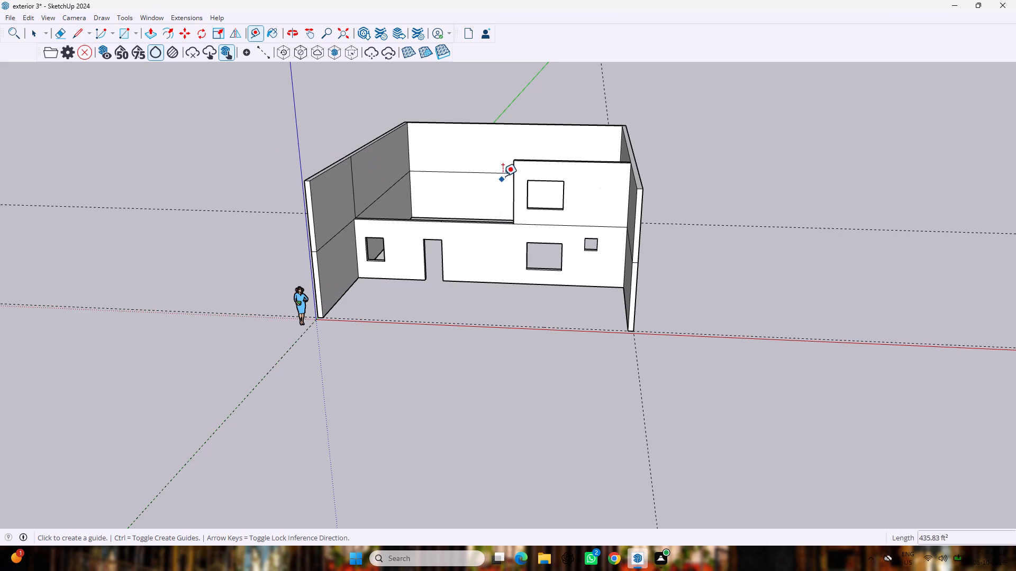
pyautogui.scroll(3, 503, 176)
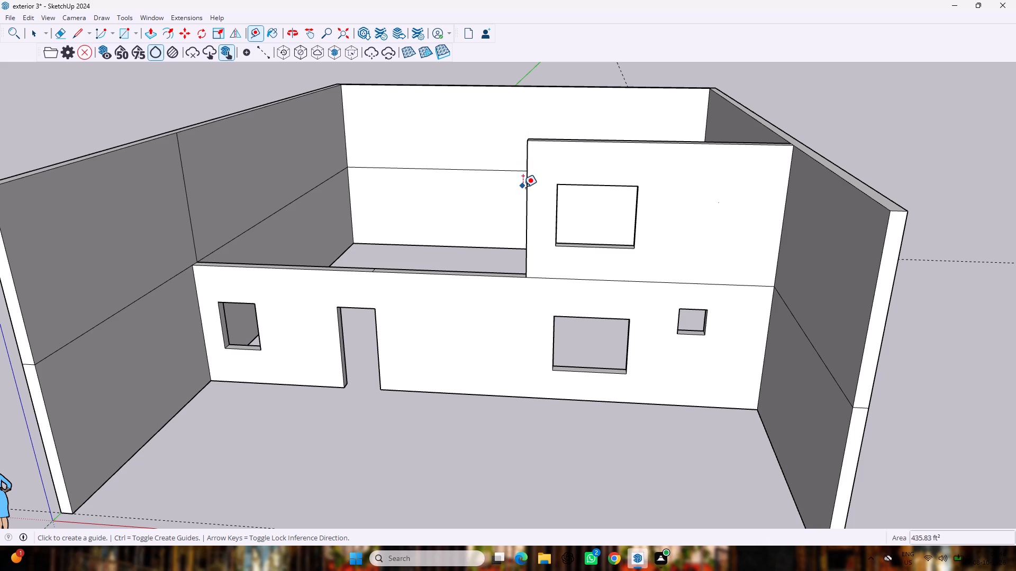
pyautogui.click(527, 187)
pyautogui.press('9')
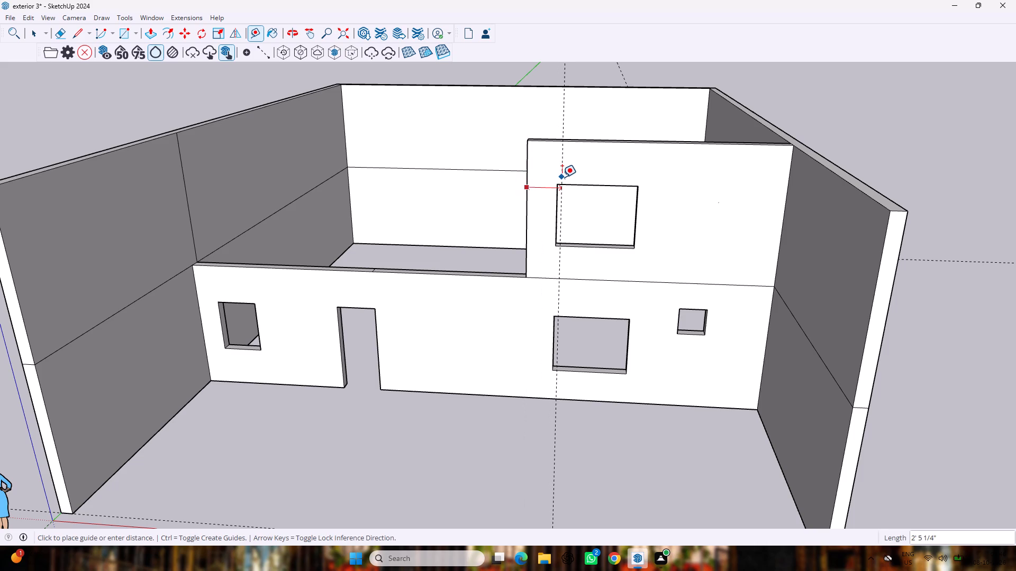
pyautogui.hotkey('shift', '"')
pyautogui.press('Return')
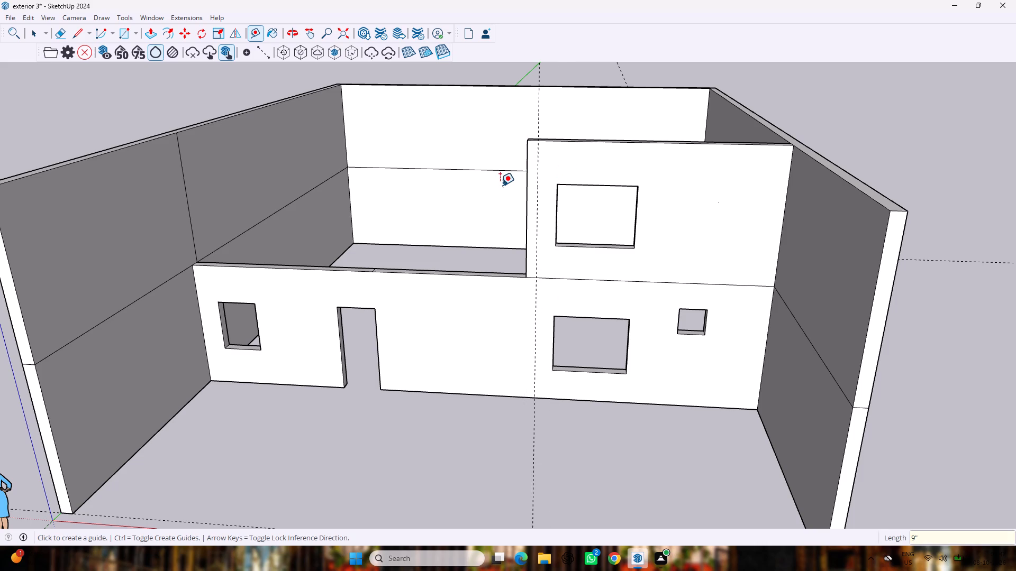
# Draw a 10' vertical line along the guide on the upper wall face, and erase the guide.
pyautogui.press('l')
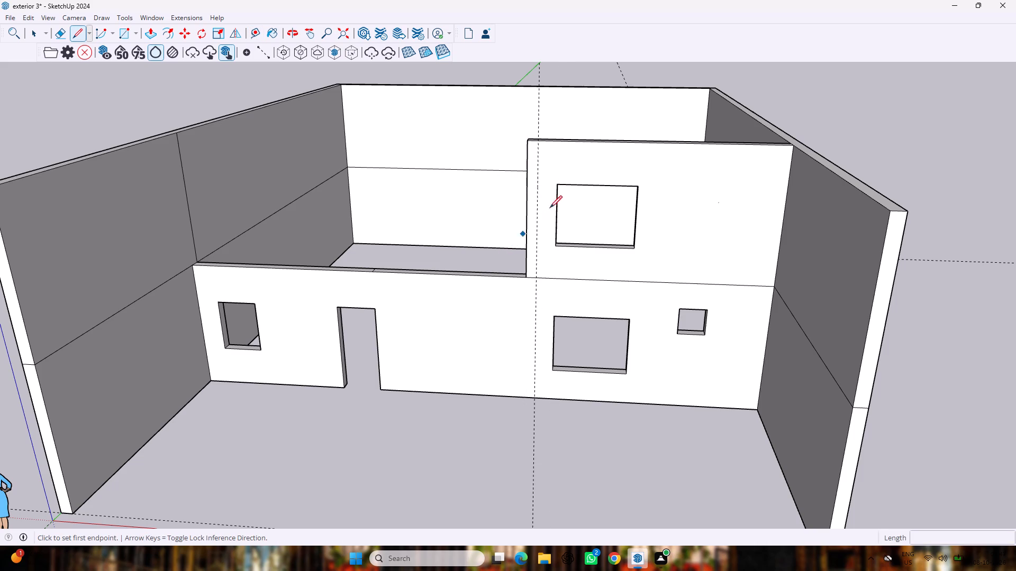
pyautogui.click(539, 143)
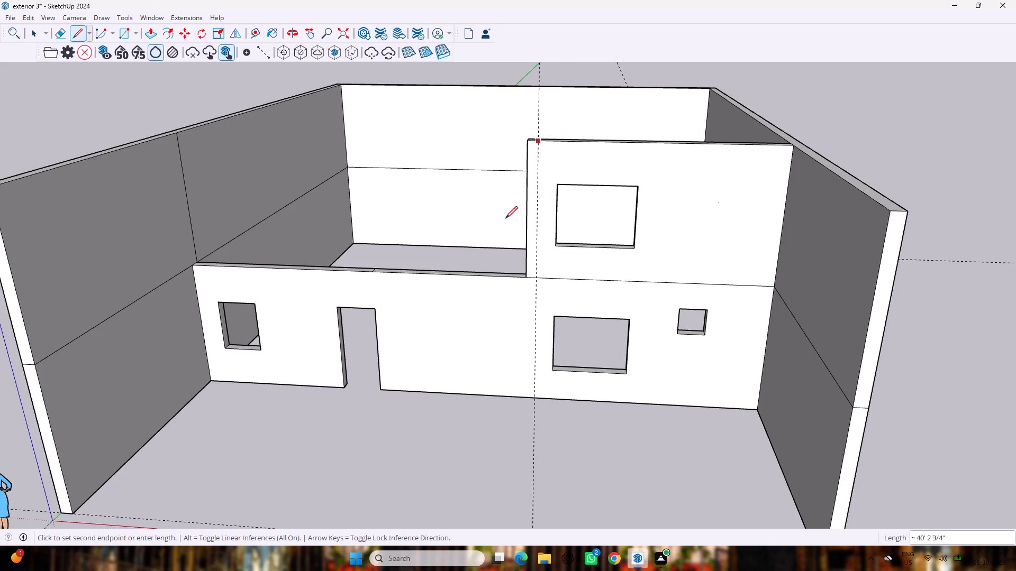
pyautogui.click(538, 278)
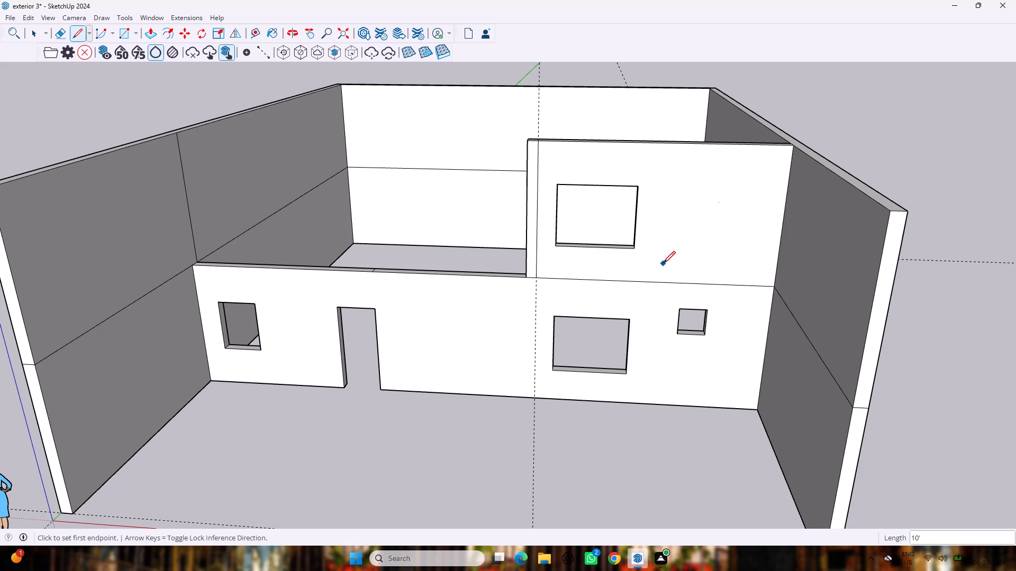
pyautogui.press('space')
pyautogui.press('e')
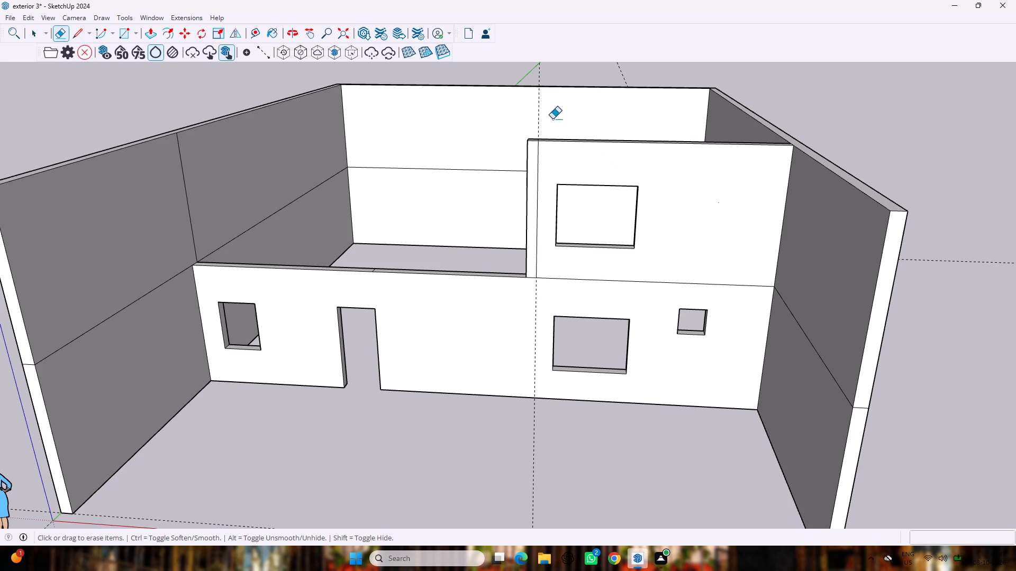
pyautogui.moveTo(507, 100); pyautogui.dragTo(549, 109)
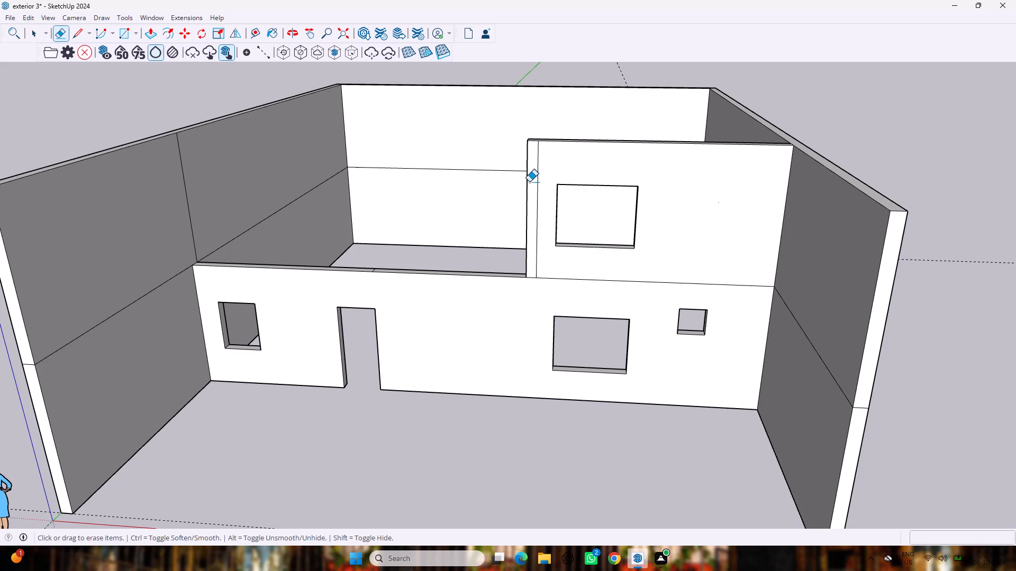
# Extrude the 9" end strip outward about 18' 6" as a projecting upper-storey wall, and extend it a further 3' 3/4".
pyautogui.press('p')
pyautogui.moveTo(530, 184); pyautogui.dragTo(529, 267)
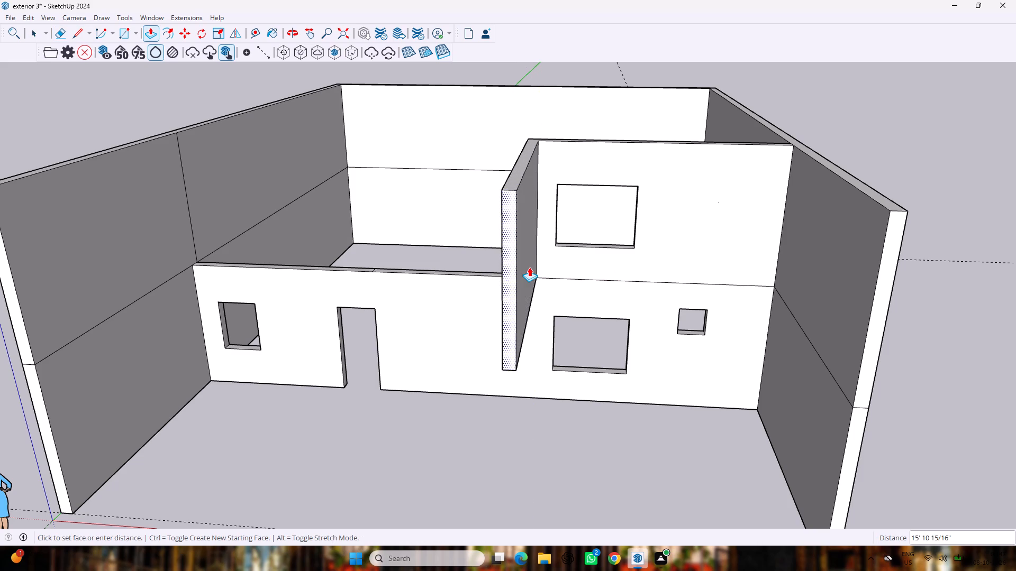
pyautogui.moveTo(529, 267); pyautogui.dragTo(529, 277)
pyautogui.scroll(-8, 518, 282)
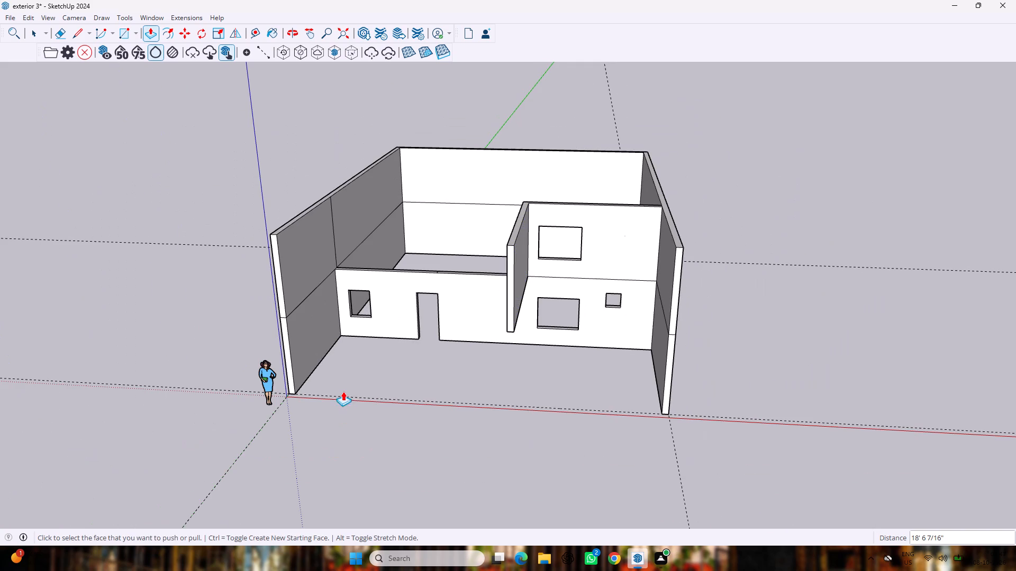
pyautogui.moveTo(343, 381); pyautogui.dragTo(471, 280, button='middle')
pyautogui.moveTo(584, 244); pyautogui.dragTo(596, 263)
pyautogui.moveTo(589, 273); pyautogui.dragTo(442, 342, button='middle')
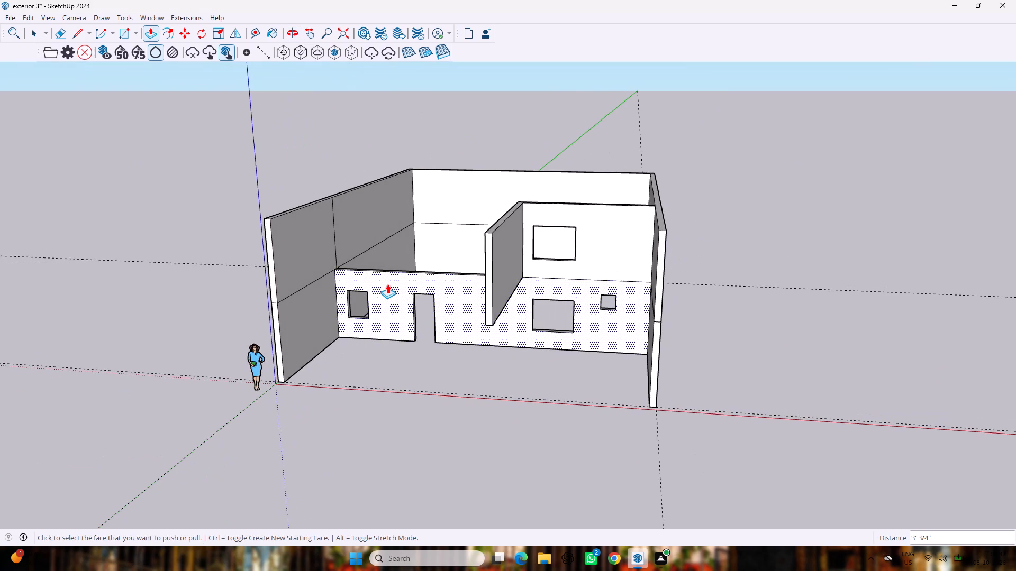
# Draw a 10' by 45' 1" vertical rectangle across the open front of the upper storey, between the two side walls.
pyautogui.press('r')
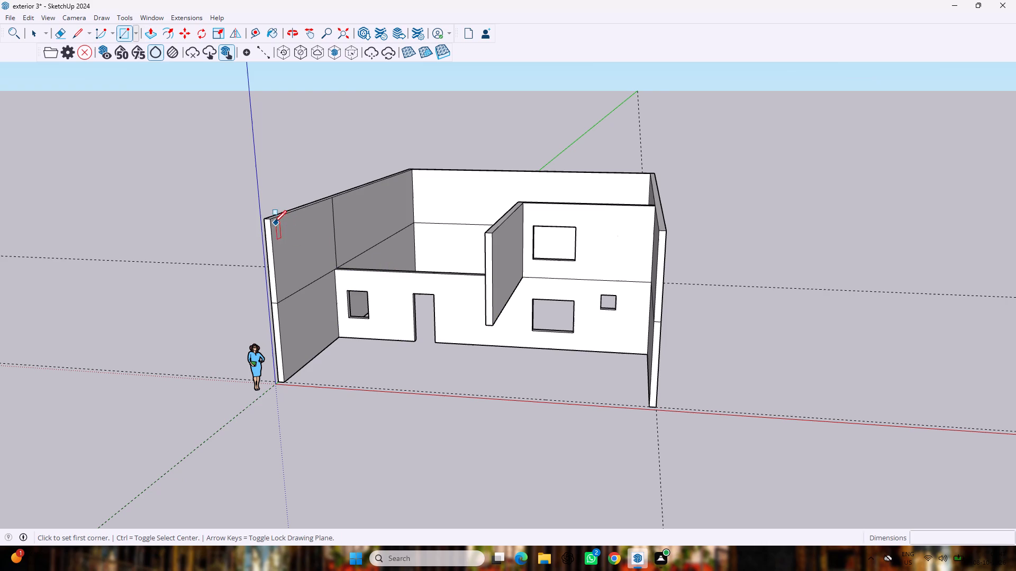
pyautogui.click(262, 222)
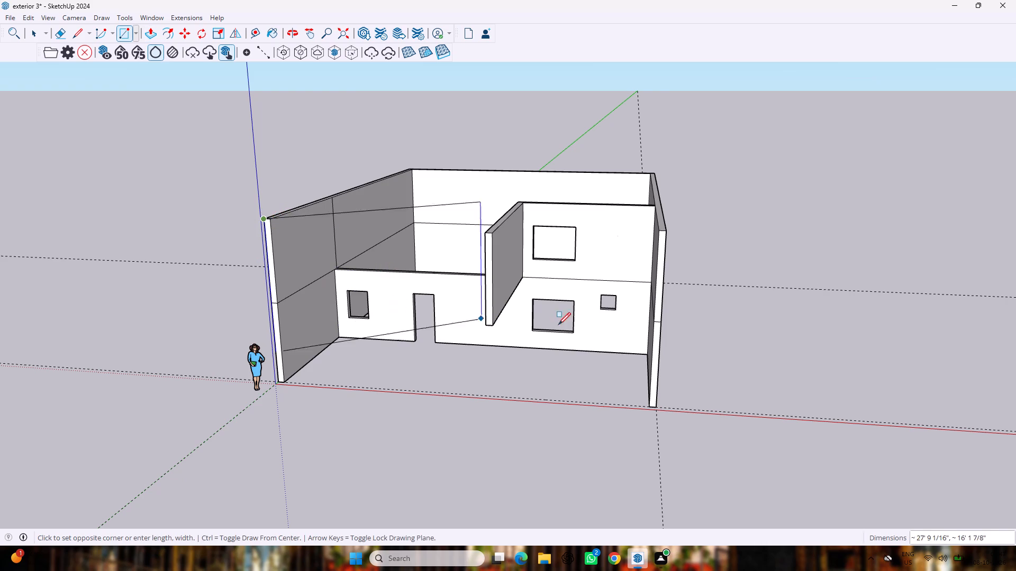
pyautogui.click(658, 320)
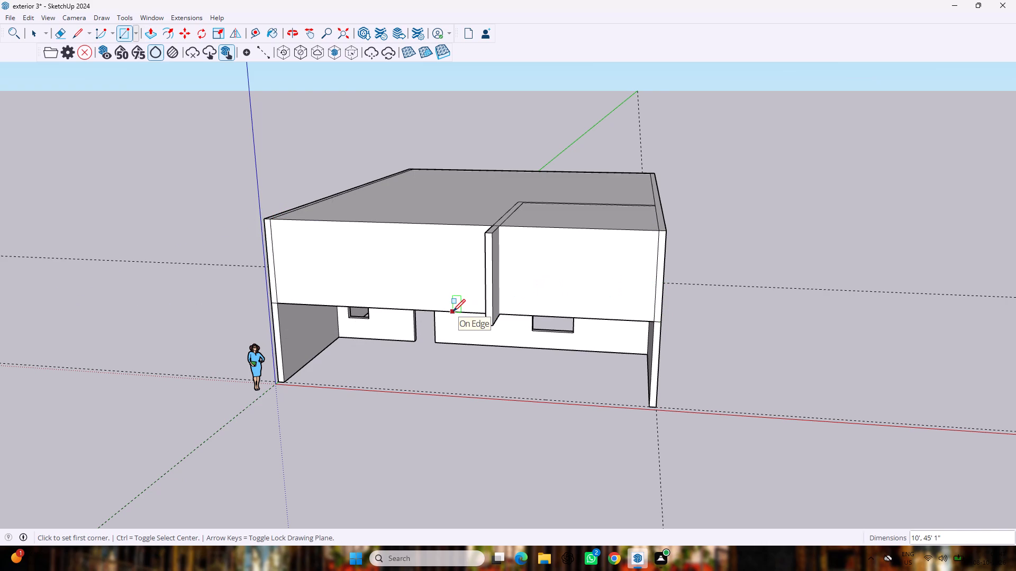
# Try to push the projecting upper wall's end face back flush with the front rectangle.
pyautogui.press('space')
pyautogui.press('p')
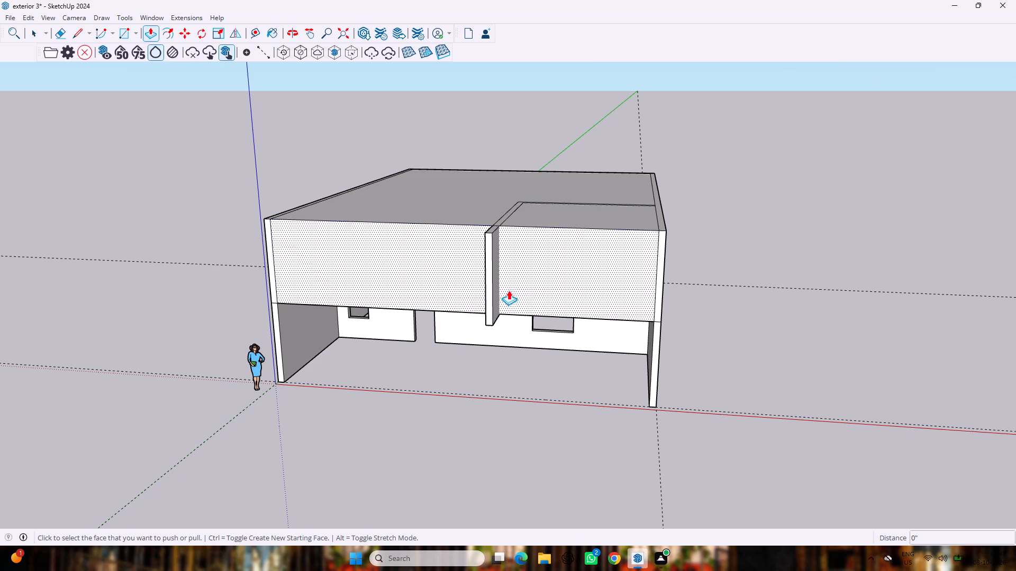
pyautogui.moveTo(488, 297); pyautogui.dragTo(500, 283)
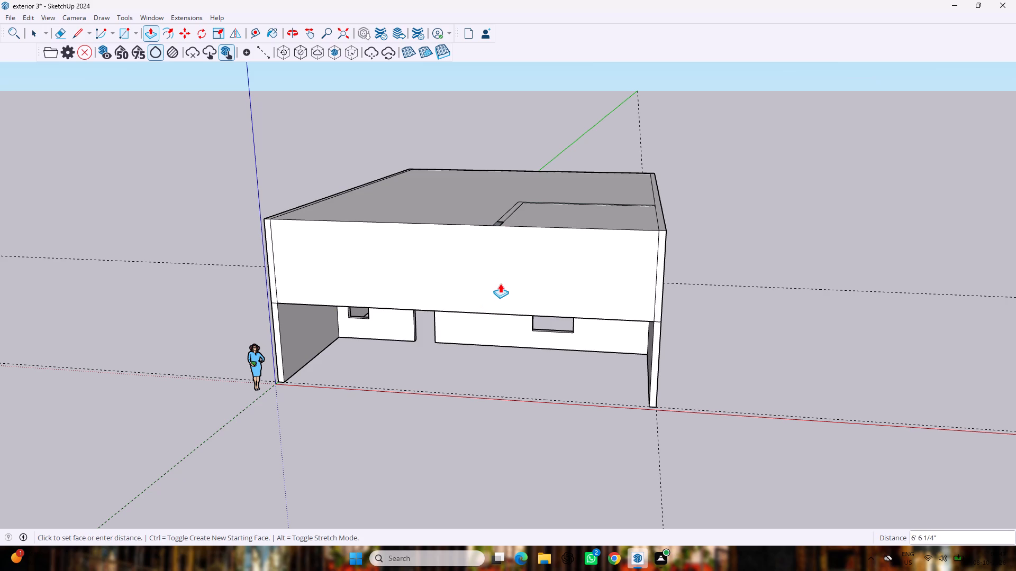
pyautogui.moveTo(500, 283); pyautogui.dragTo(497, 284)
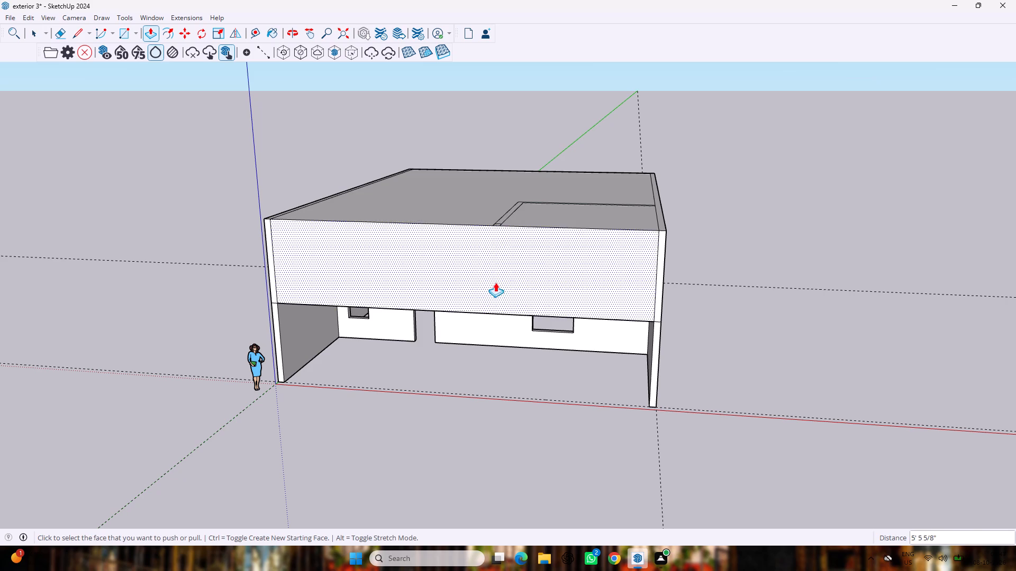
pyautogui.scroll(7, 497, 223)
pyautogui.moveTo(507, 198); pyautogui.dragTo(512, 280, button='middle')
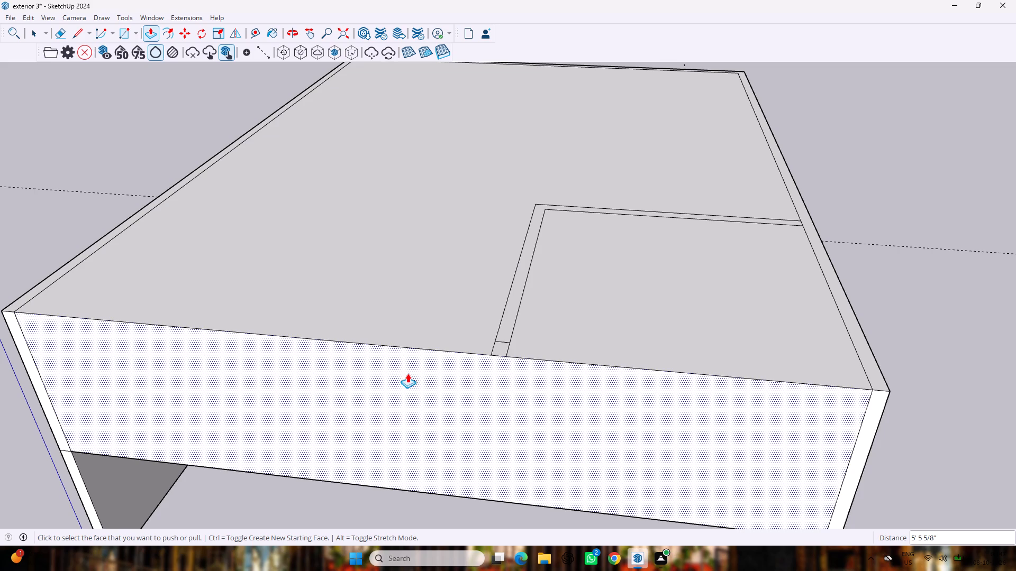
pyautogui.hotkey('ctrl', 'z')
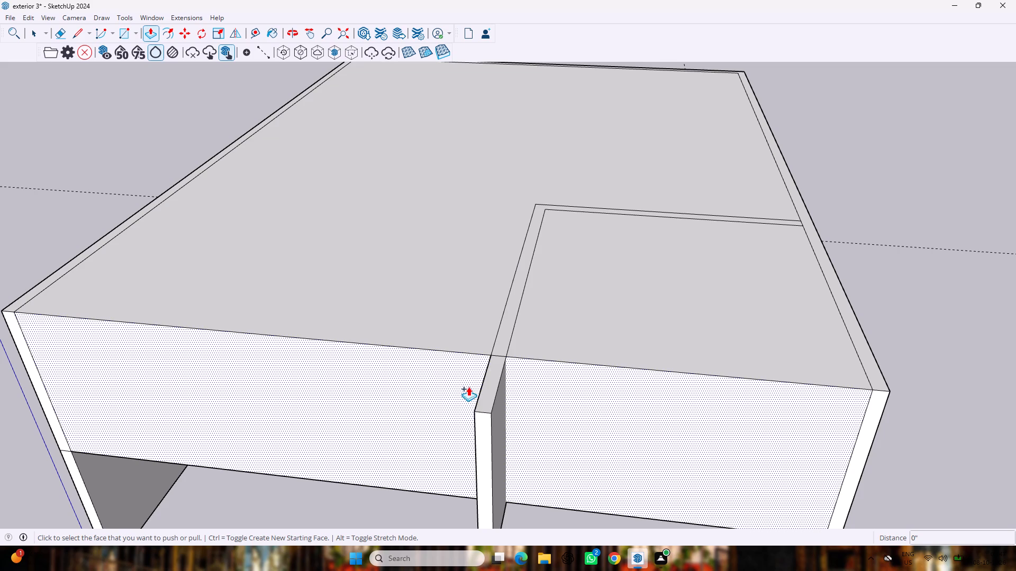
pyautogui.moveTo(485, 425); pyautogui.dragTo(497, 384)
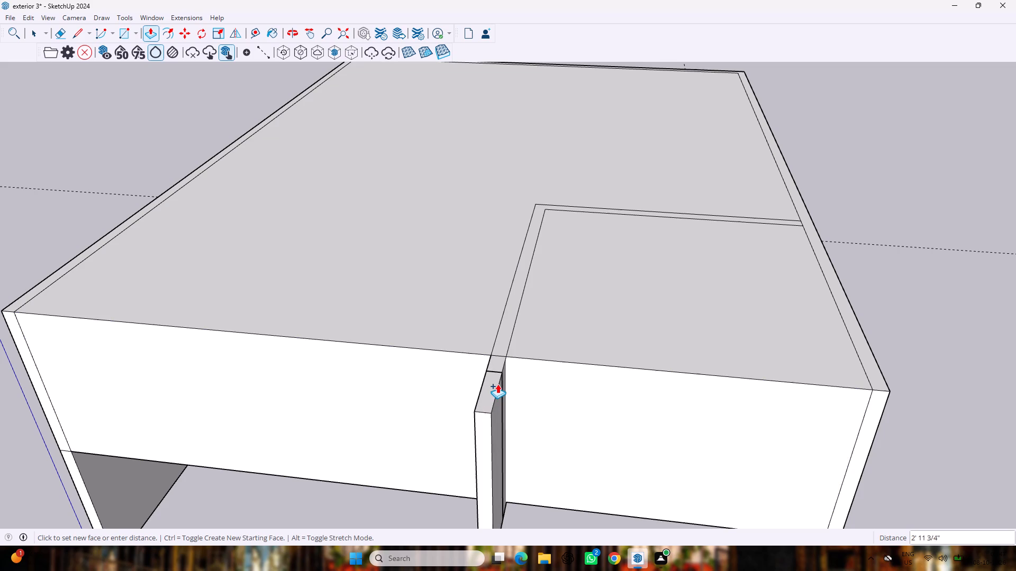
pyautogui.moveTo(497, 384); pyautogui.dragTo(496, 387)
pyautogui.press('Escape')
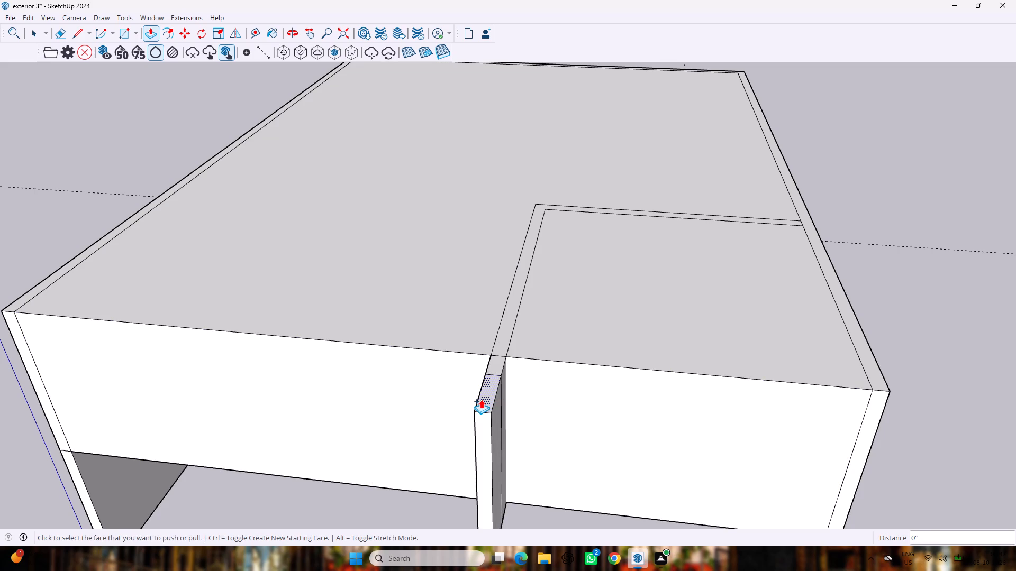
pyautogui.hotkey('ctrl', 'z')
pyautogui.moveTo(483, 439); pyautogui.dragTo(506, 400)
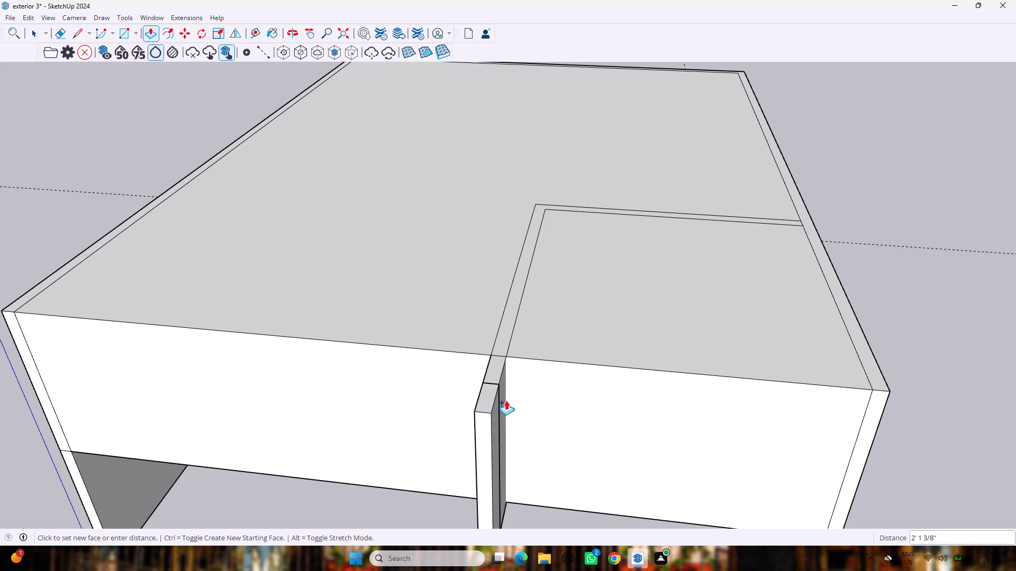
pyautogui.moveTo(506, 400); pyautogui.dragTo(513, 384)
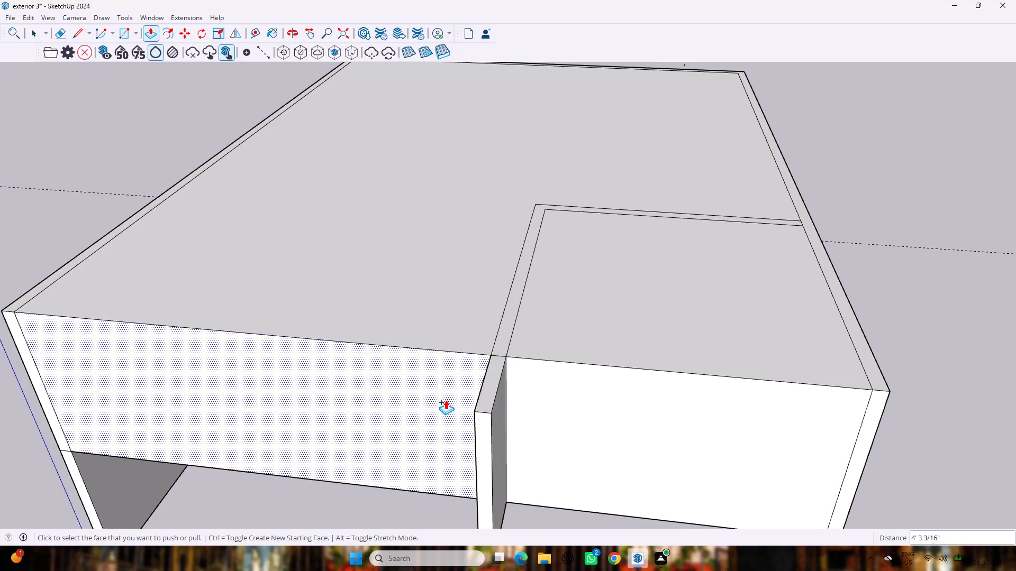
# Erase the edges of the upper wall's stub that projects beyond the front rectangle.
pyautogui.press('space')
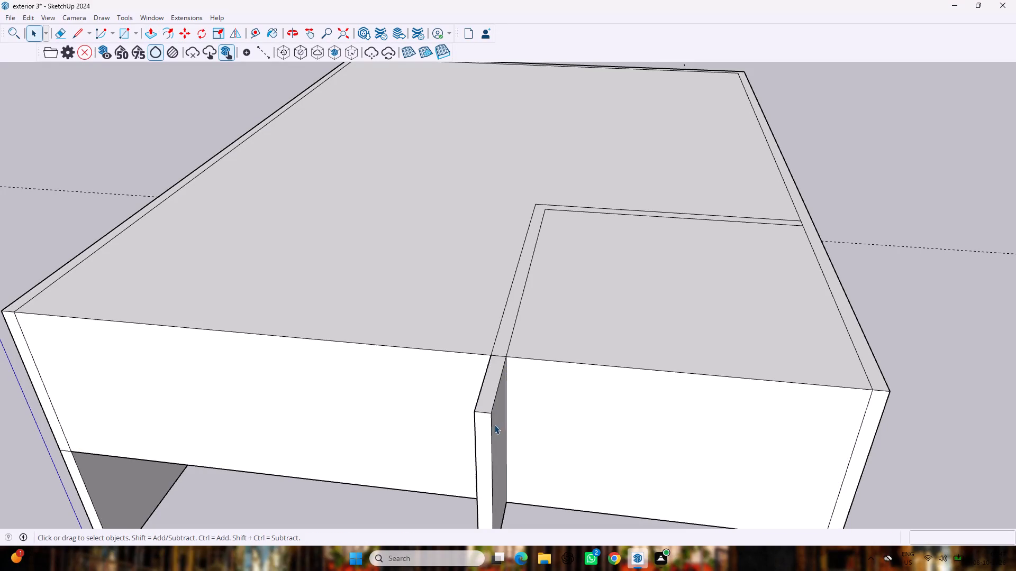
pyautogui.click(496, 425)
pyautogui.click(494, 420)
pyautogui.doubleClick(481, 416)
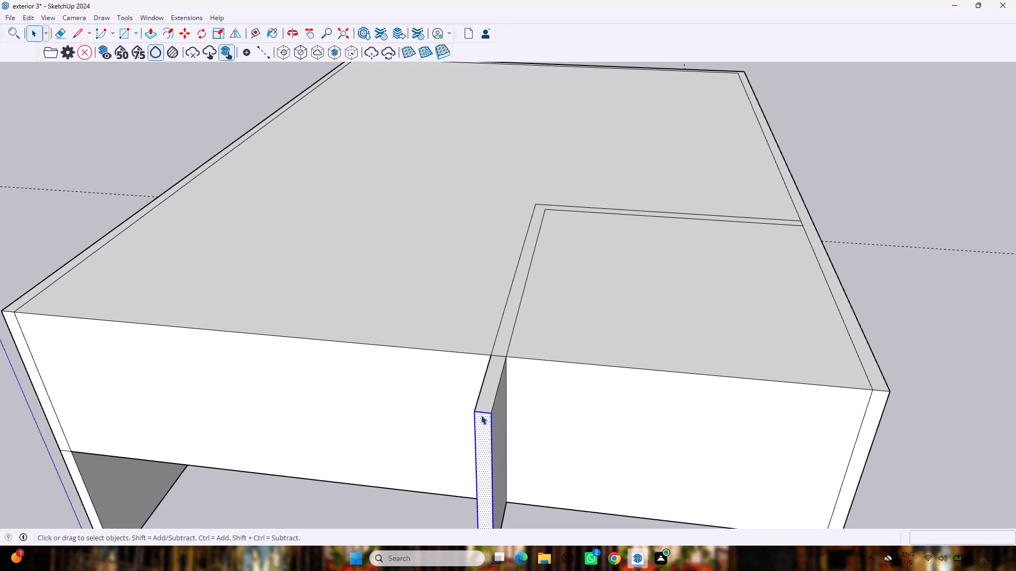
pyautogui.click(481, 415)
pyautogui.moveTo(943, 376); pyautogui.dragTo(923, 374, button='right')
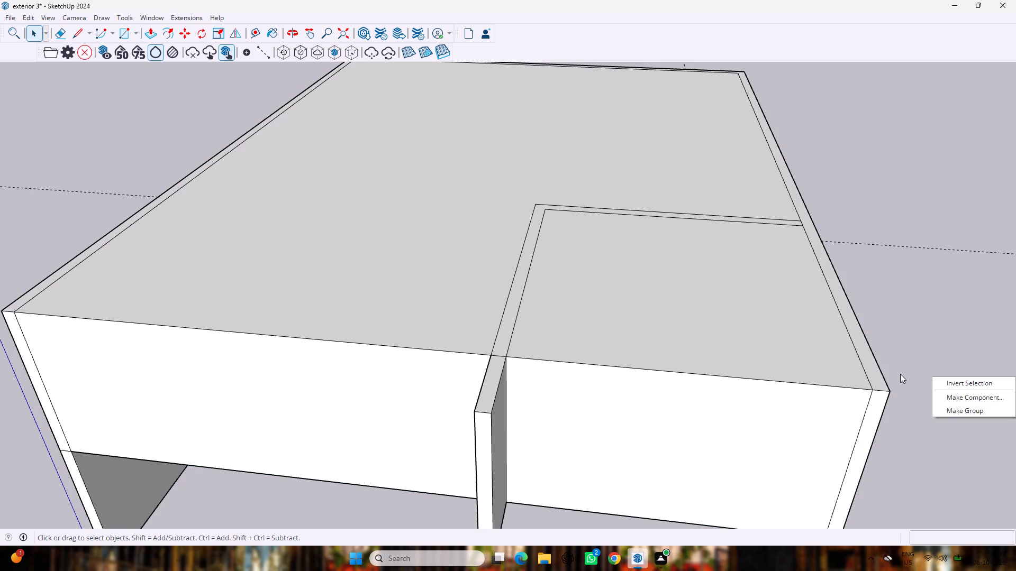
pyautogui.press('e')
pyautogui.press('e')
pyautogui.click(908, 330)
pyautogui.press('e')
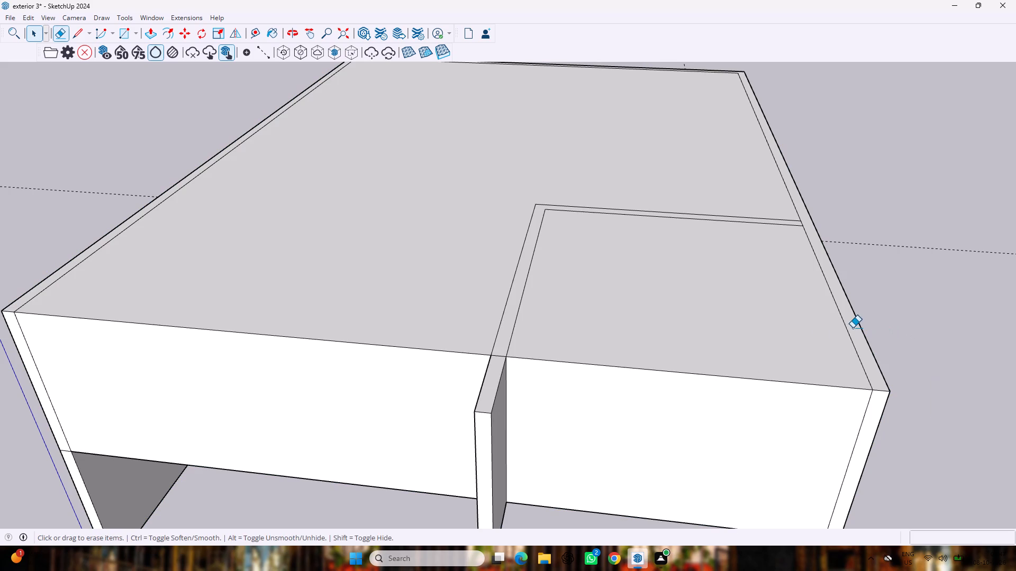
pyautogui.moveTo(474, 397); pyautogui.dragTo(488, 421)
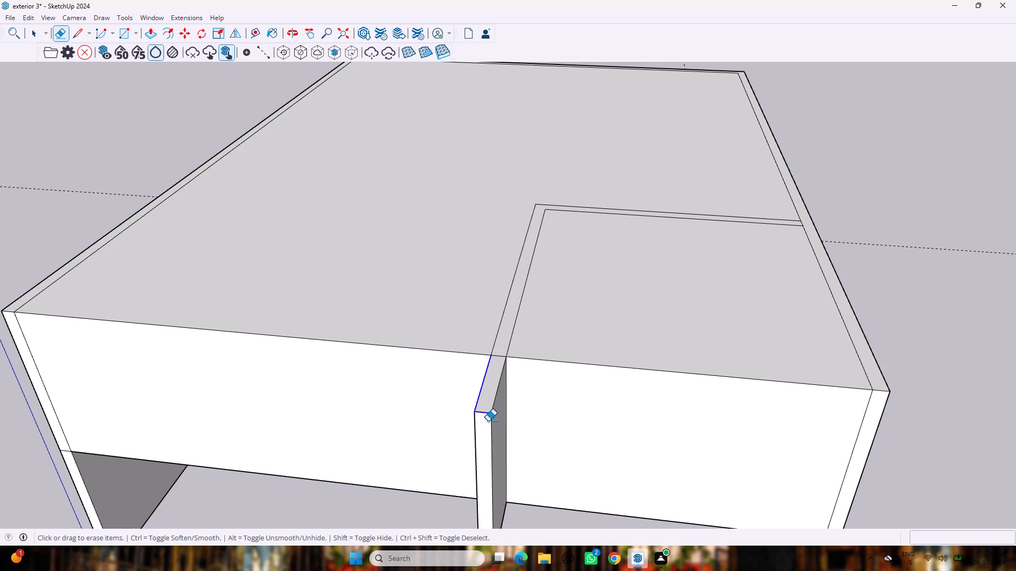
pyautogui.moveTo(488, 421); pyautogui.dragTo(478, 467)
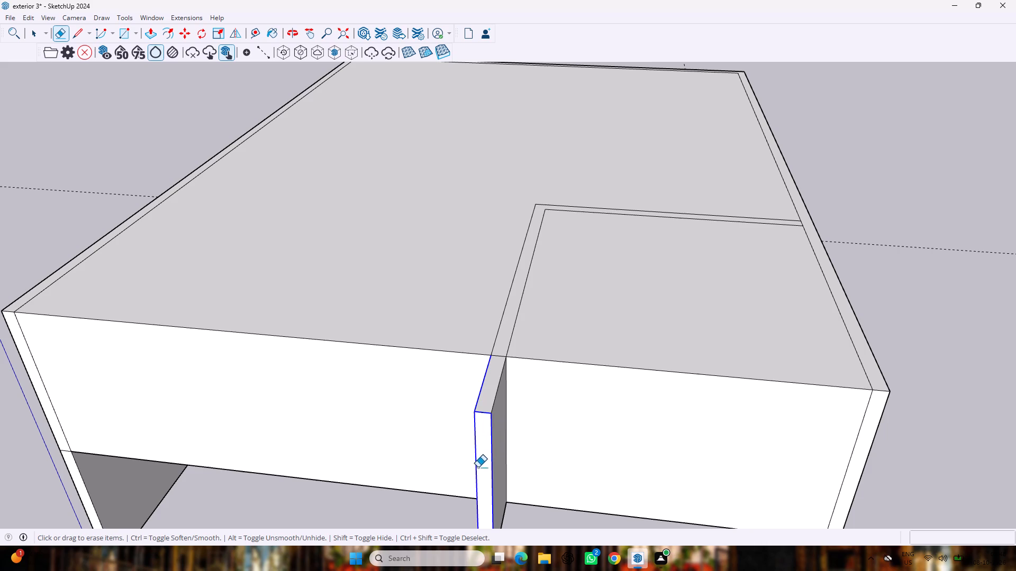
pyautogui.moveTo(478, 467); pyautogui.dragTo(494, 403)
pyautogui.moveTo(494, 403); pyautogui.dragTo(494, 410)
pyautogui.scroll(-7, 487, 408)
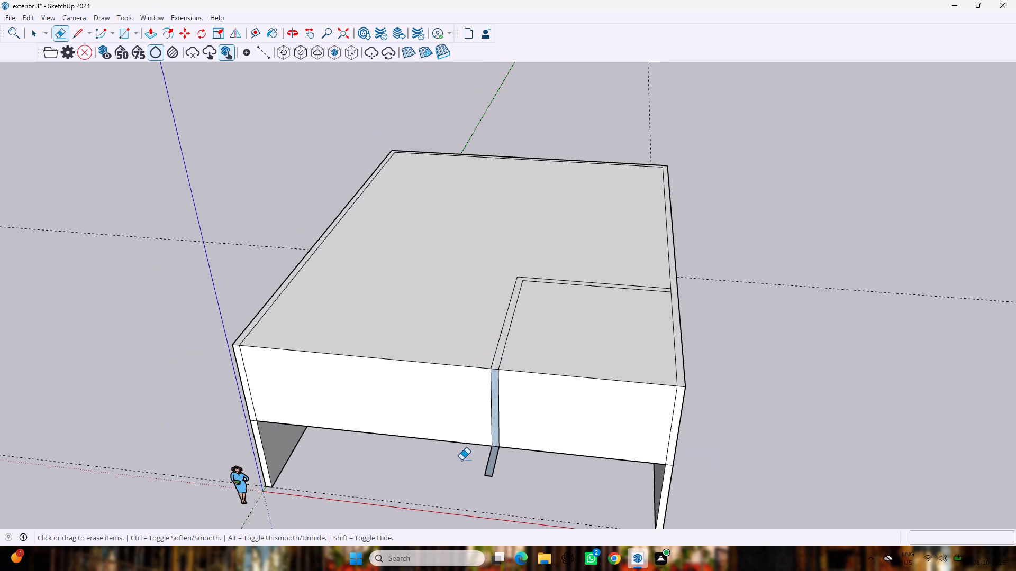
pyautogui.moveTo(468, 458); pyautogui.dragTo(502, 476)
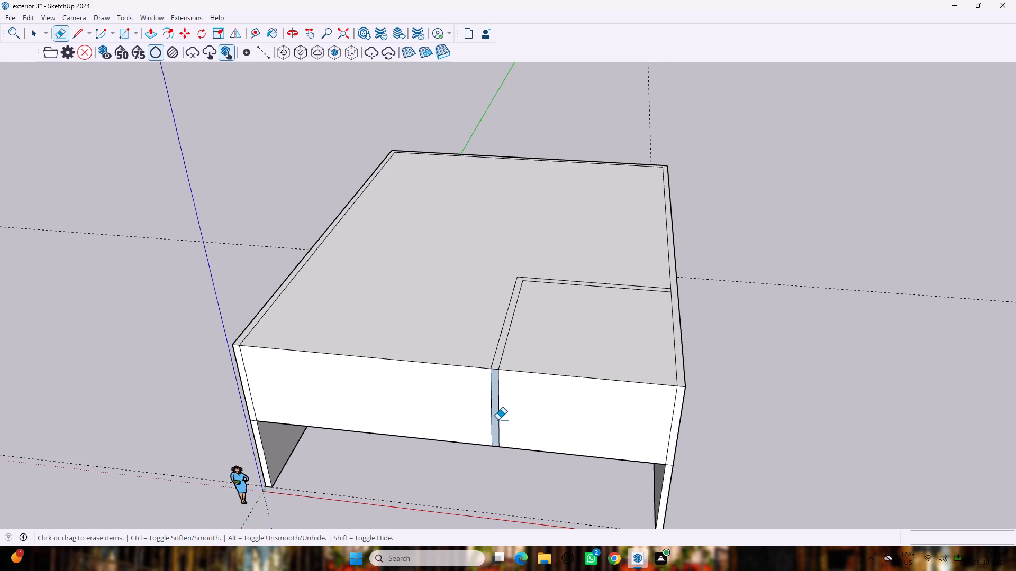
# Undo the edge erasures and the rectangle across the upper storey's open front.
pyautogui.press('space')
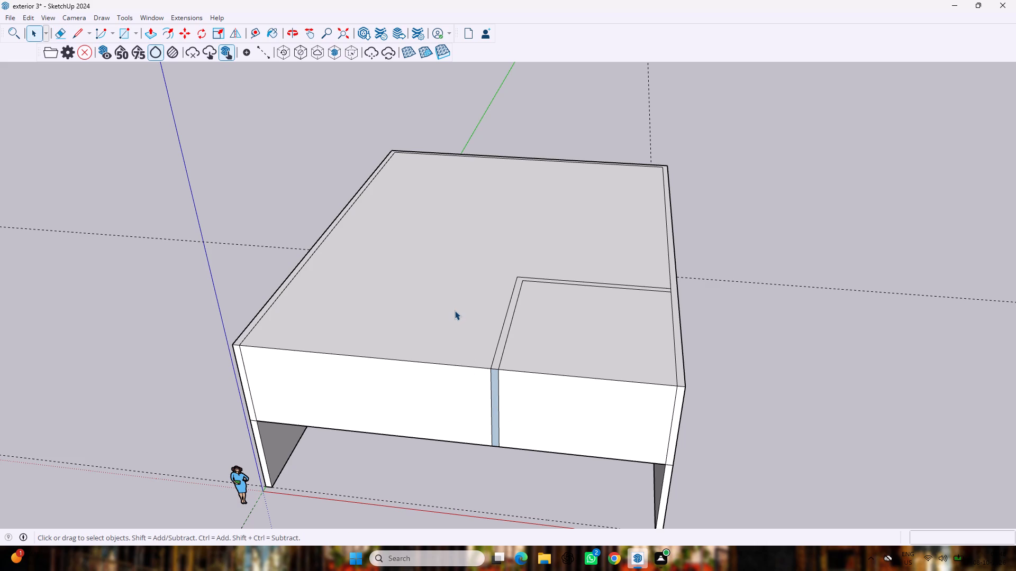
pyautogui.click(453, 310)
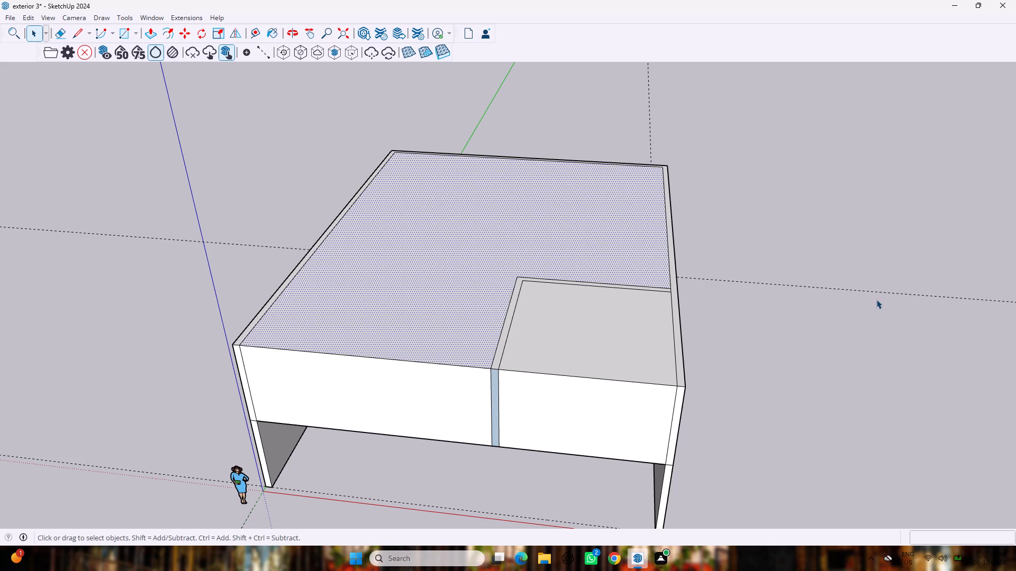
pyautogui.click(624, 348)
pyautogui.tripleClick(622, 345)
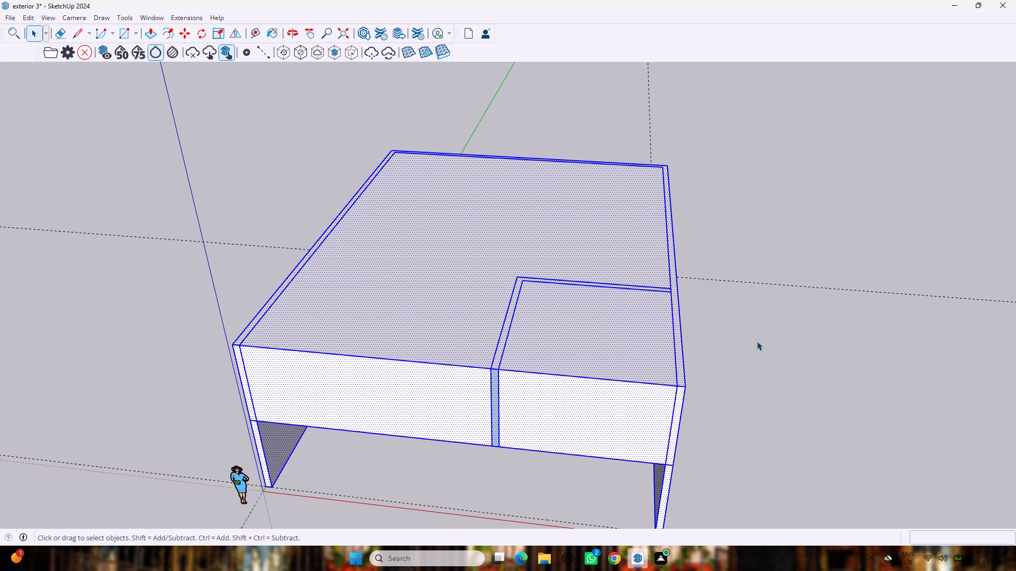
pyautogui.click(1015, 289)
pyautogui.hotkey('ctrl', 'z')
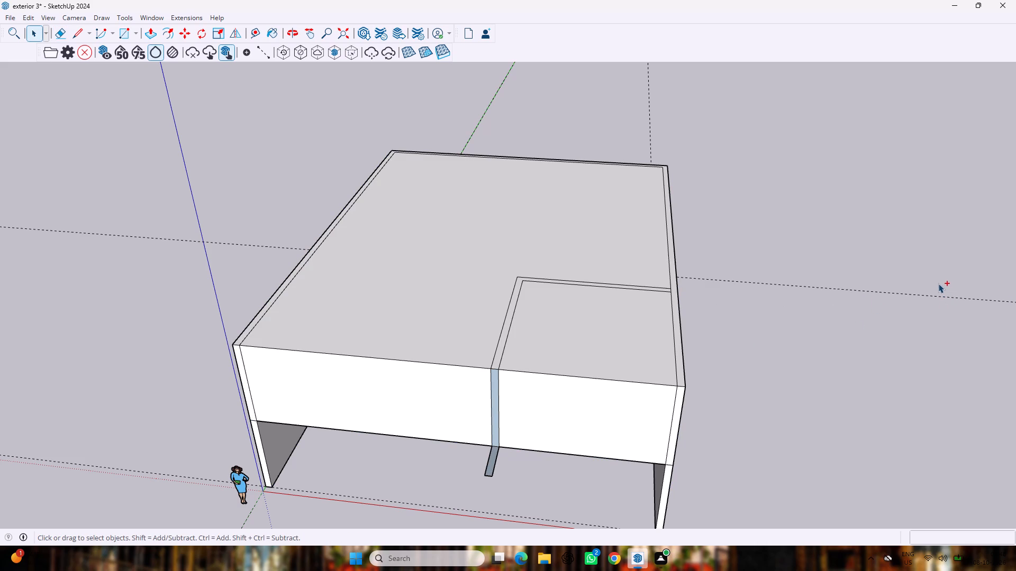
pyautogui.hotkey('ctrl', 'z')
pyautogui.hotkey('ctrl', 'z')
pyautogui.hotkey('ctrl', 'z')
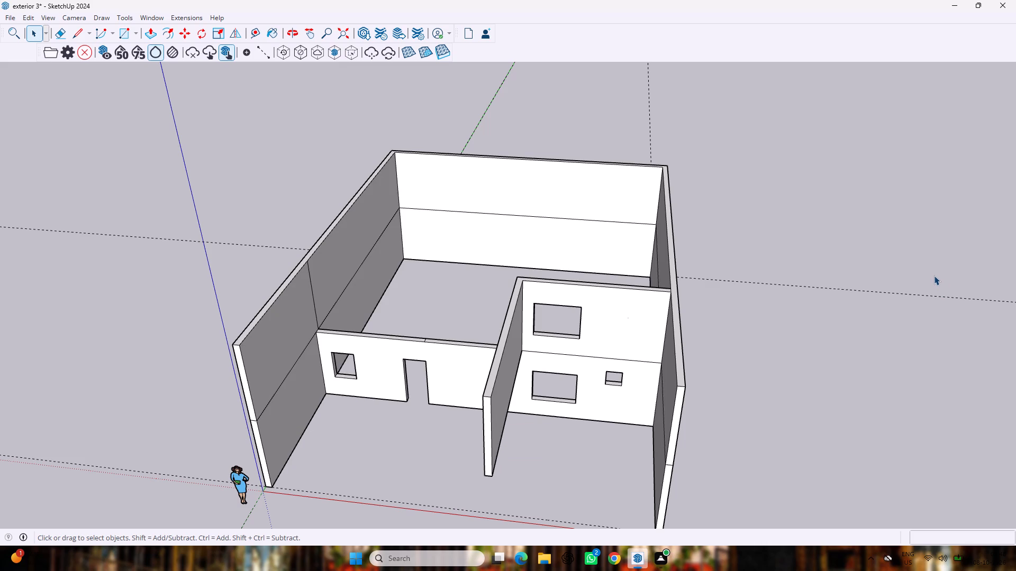
# Push the projecting upper wall's free end face back towards the front ends of the side walls.
pyautogui.moveTo(349, 399); pyautogui.dragTo(651, 293, button='middle')
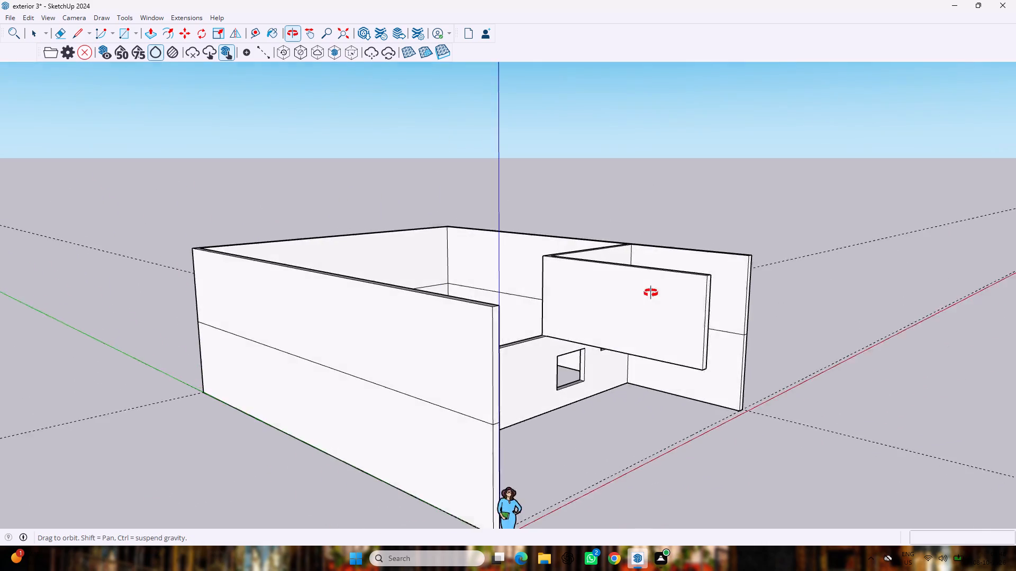
pyautogui.moveTo(651, 293); pyautogui.dragTo(797, 307, button='middle')
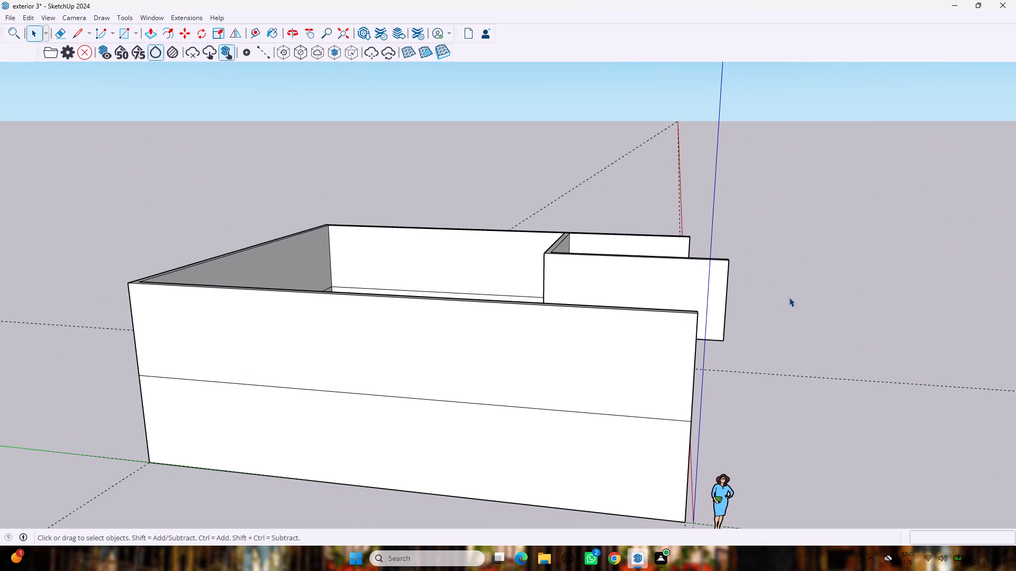
pyautogui.press('p')
pyautogui.moveTo(786, 292); pyautogui.dragTo(412, 297, button='middle')
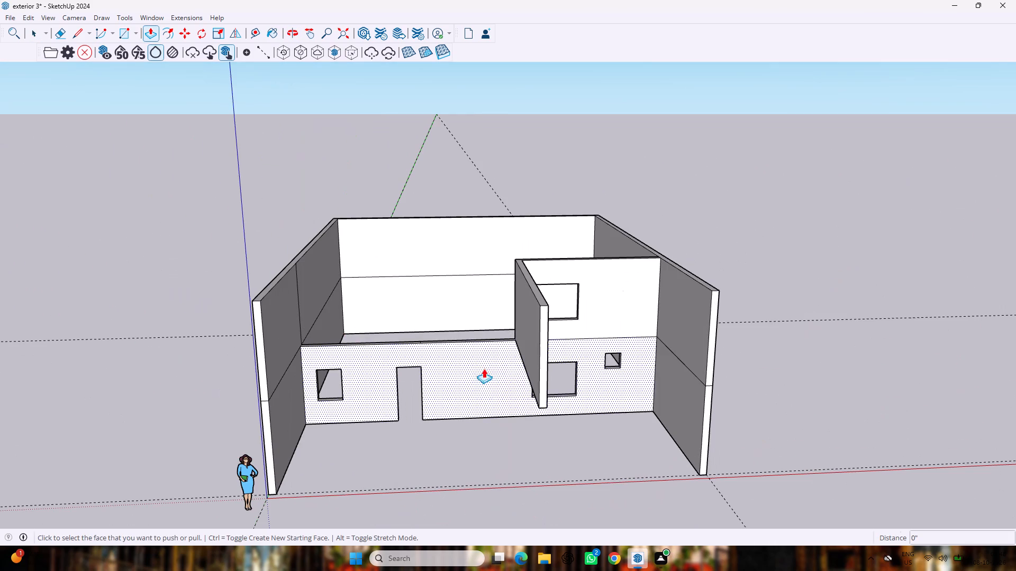
pyautogui.moveTo(542, 372); pyautogui.dragTo(545, 355)
# Draw a line across the open front, joining the top front corners of the two upper side walls.
pyautogui.scroll(1, 542, 372)
pyautogui.moveTo(471, 347); pyautogui.dragTo(893, 348, button='middle')
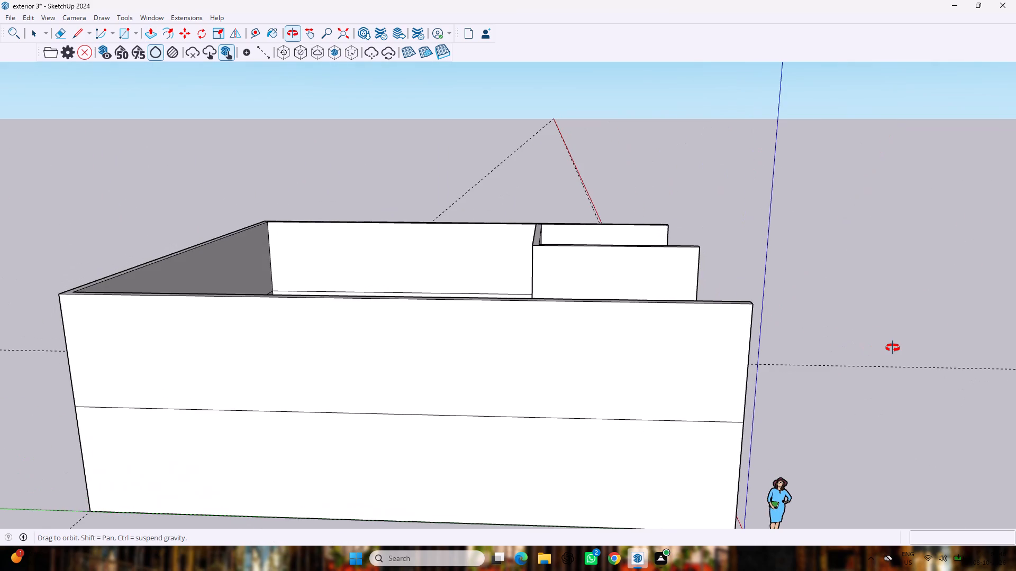
pyautogui.moveTo(893, 348); pyautogui.dragTo(859, 382, button='middle')
pyautogui.press('l')
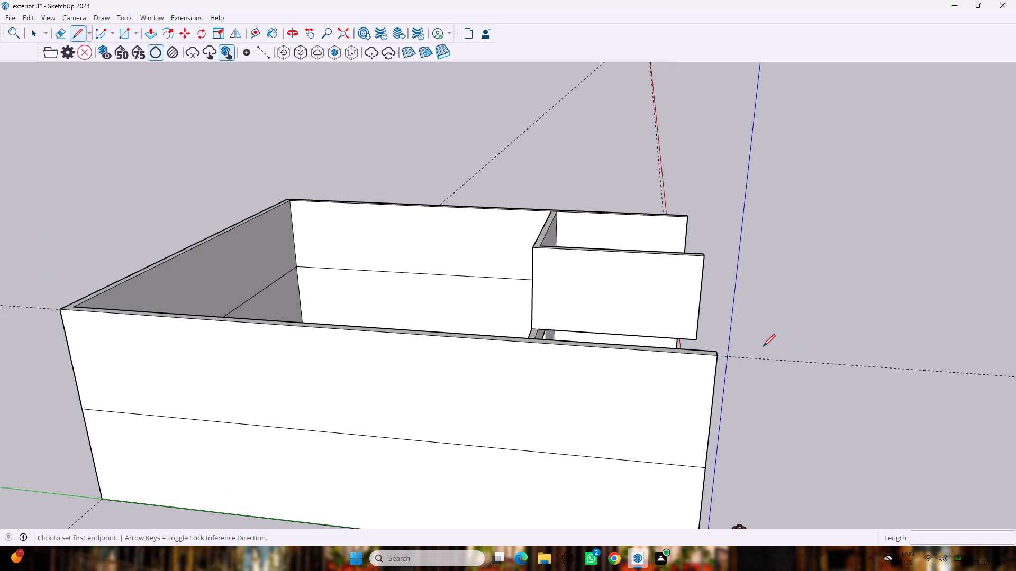
pyautogui.moveTo(716, 356); pyautogui.dragTo(714, 342)
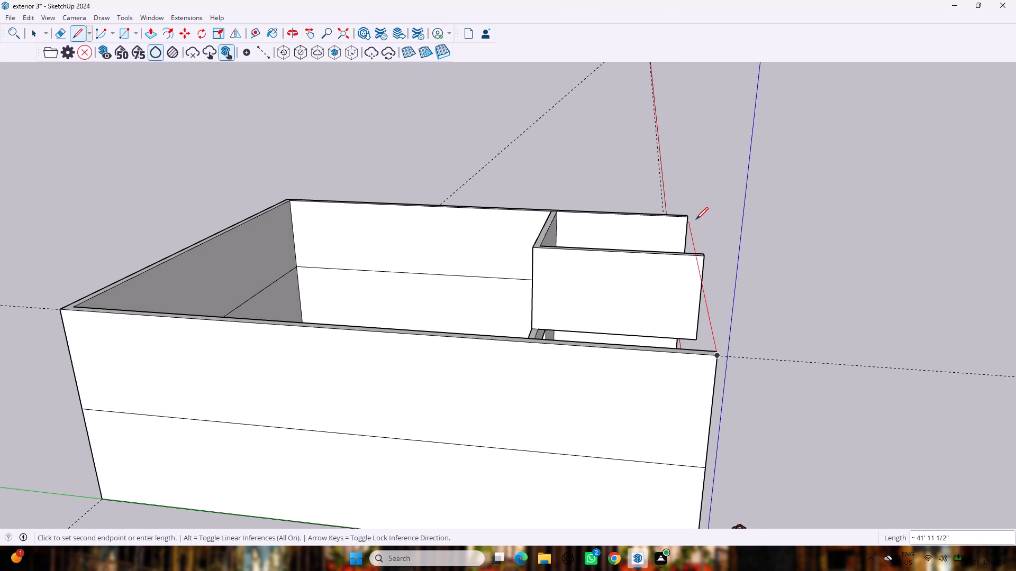
pyautogui.click(682, 213)
pyautogui.moveTo(739, 210); pyautogui.dragTo(739, 210, button='middle')
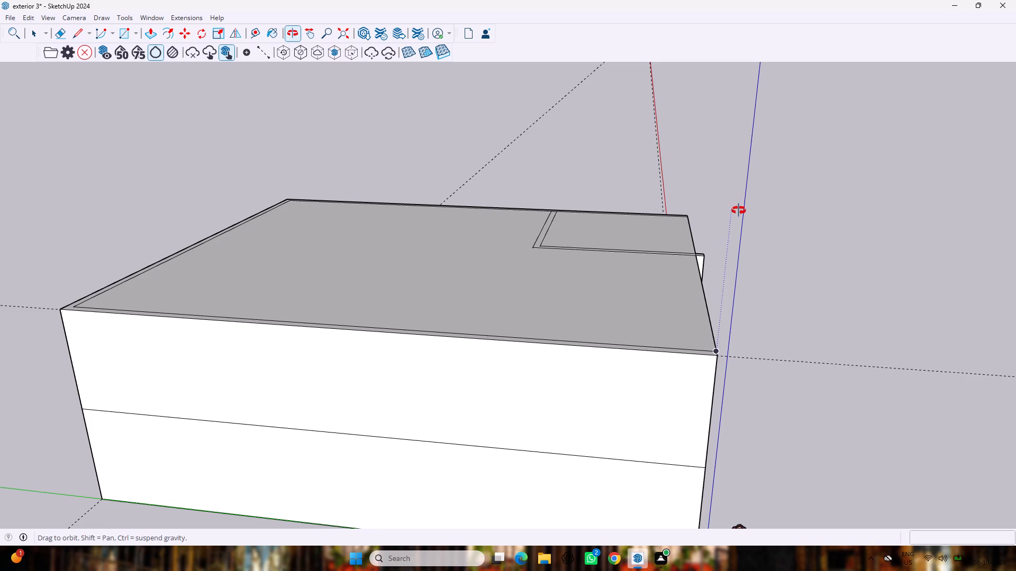
pyautogui.moveTo(739, 210); pyautogui.dragTo(423, 164, button='middle')
pyautogui.scroll(3, 466, 227)
pyautogui.moveTo(480, 230); pyautogui.dragTo(486, 289, button='middle')
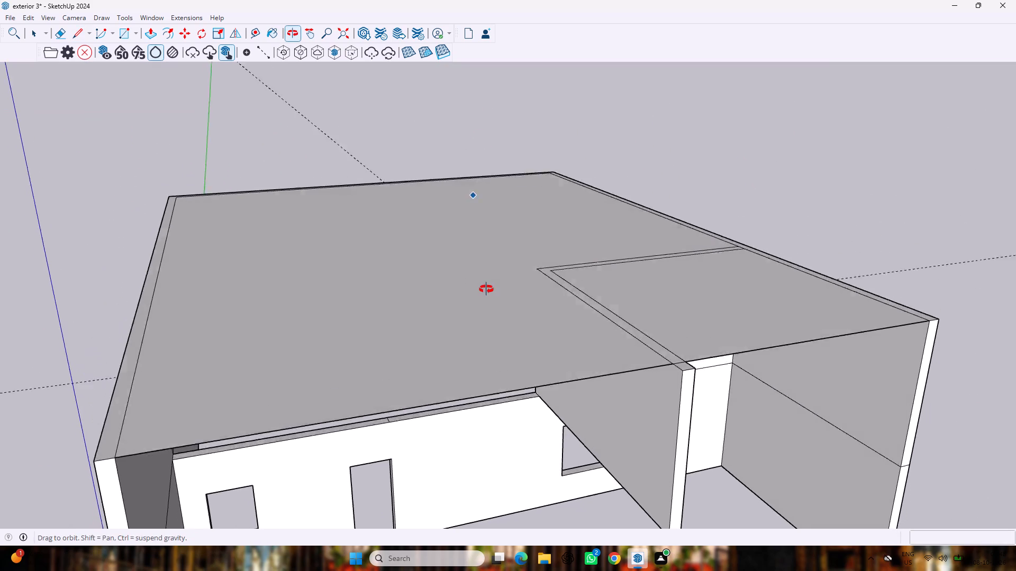
# Push the projecting upper wall's end face back about 10 5/8" to the line across the open front.
pyautogui.moveTo(486, 289); pyautogui.dragTo(486, 289, button='middle')
pyautogui.press('o')
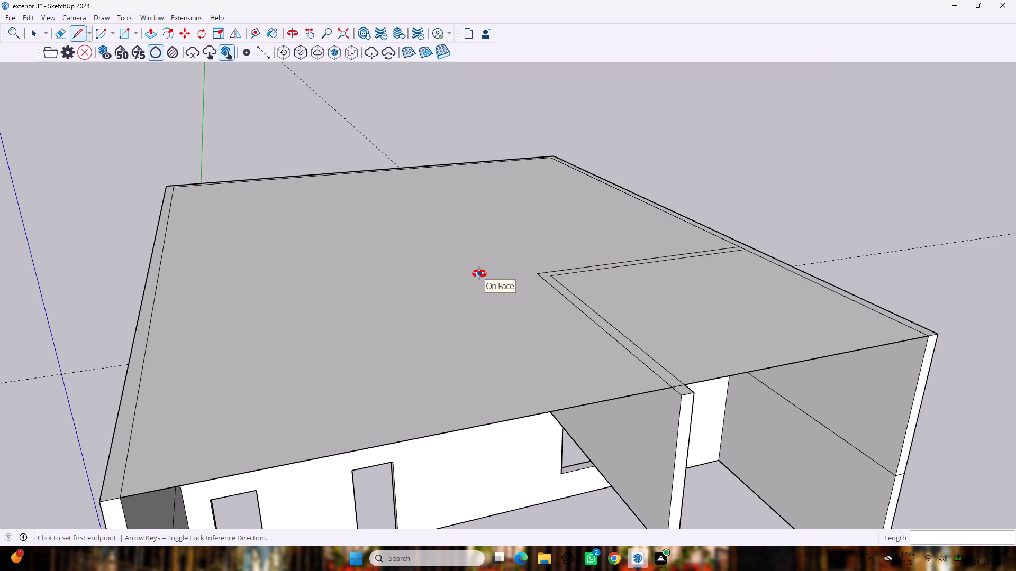
pyautogui.press('p')
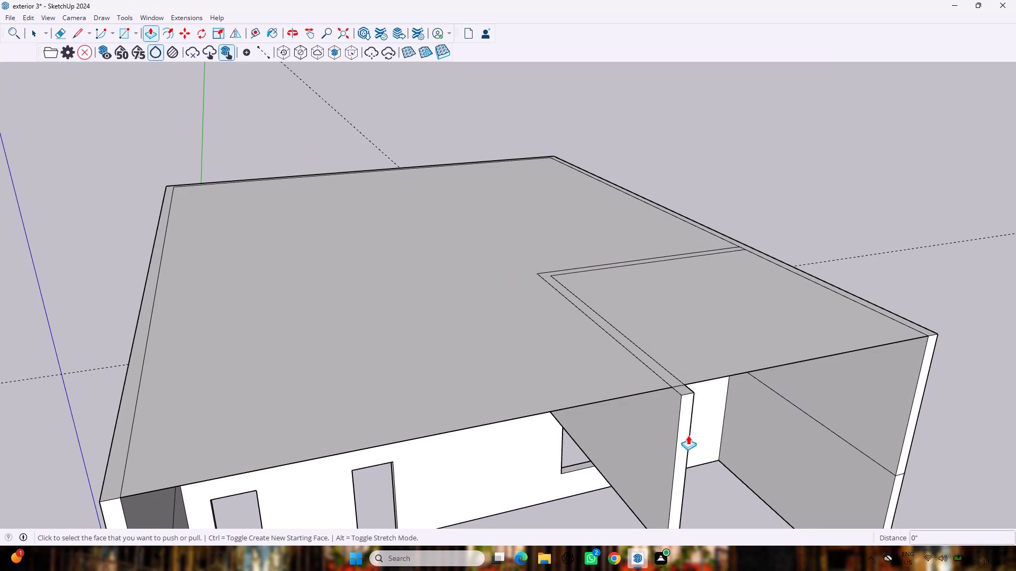
pyautogui.moveTo(688, 434); pyautogui.dragTo(682, 374)
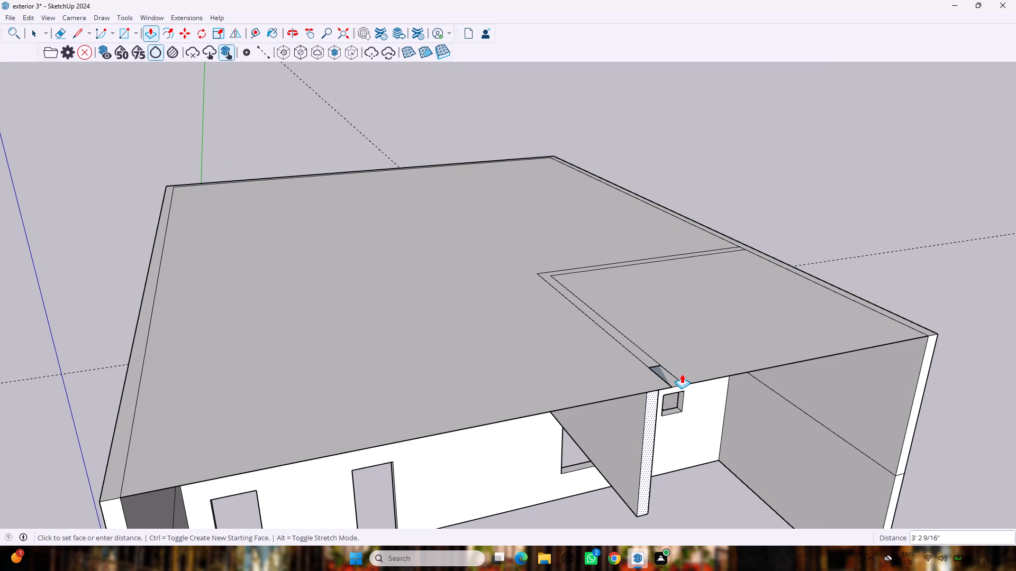
pyautogui.moveTo(682, 374); pyautogui.dragTo(684, 382)
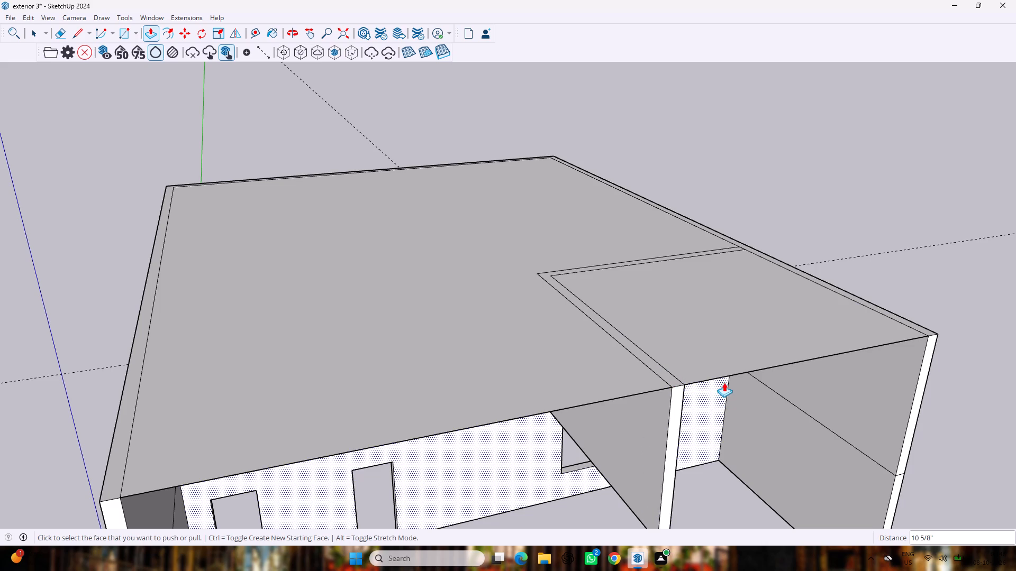
# Erase the line across the open front, removing the top faces that cover the upper storey.
pyautogui.press('space')
pyautogui.scroll(-2, 707, 363)
pyautogui.scroll(1, 707, 365)
pyautogui.scroll(-1, 707, 366)
pyautogui.scroll(1, 686, 338)
pyautogui.scroll(-2, 686, 338)
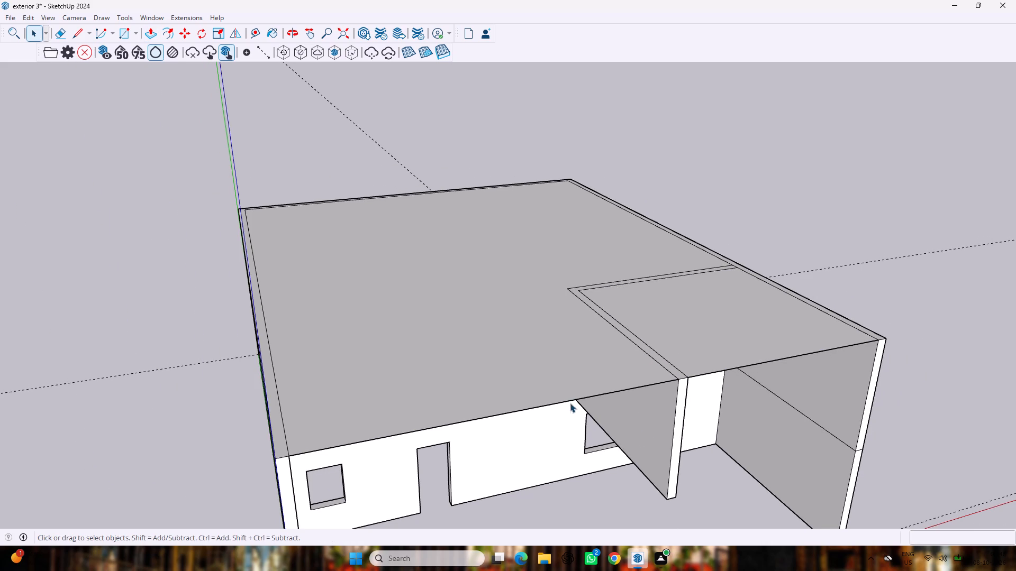
pyautogui.click(570, 395)
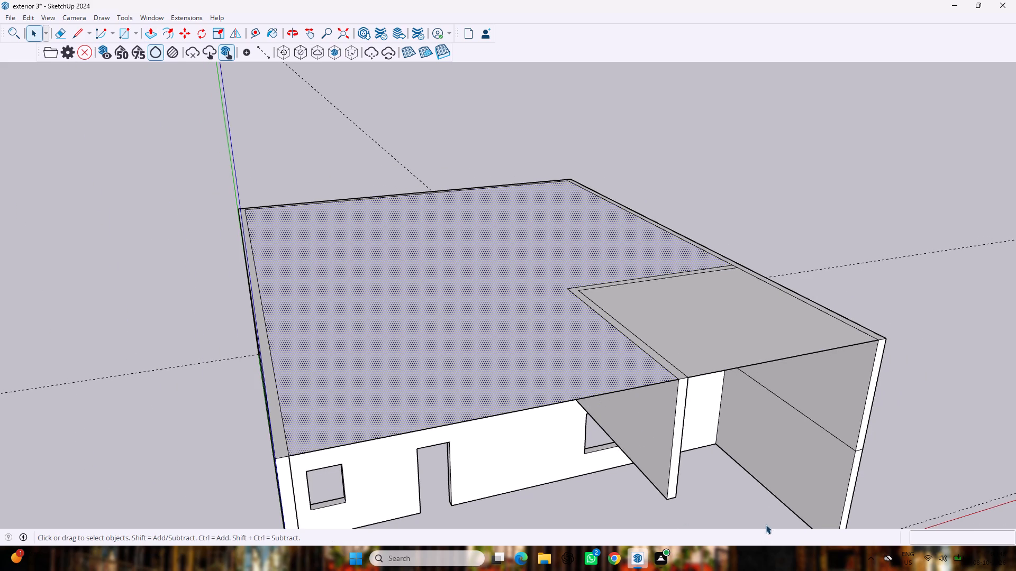
pyautogui.click(764, 472)
pyautogui.press('e')
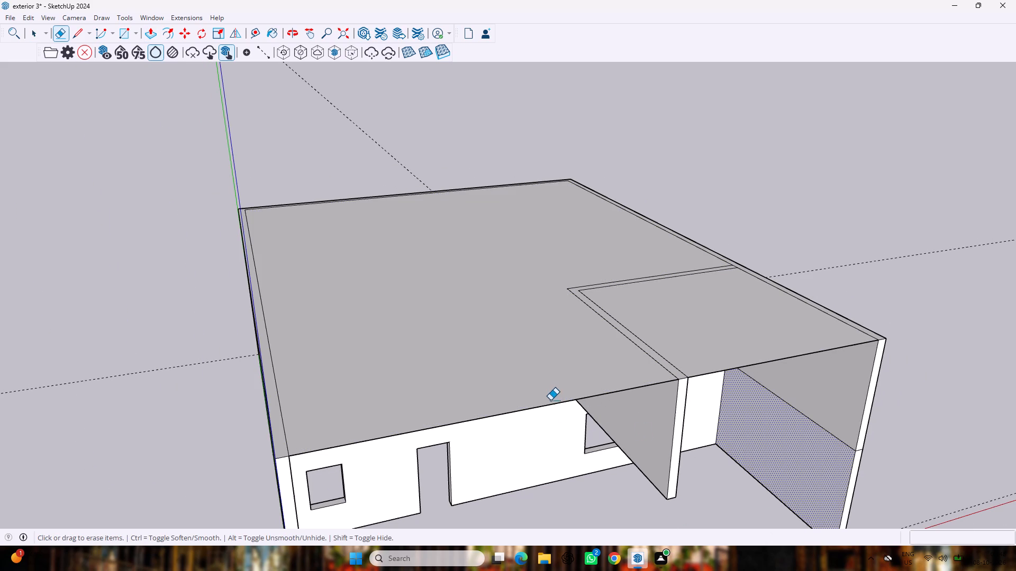
pyautogui.moveTo(550, 399); pyautogui.dragTo(553, 413)
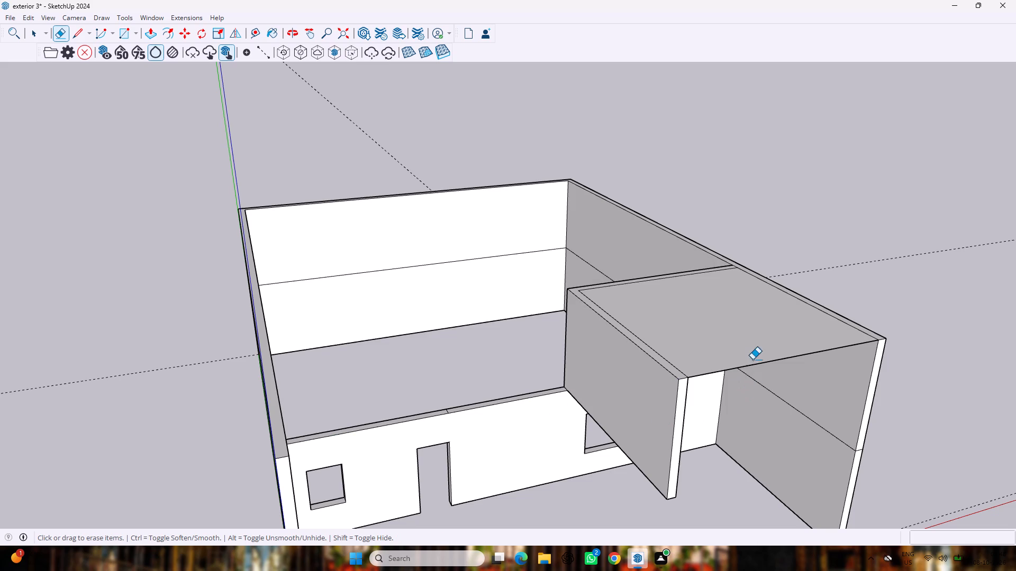
pyautogui.moveTo(754, 357); pyautogui.dragTo(762, 377)
pyautogui.scroll(-7, 758, 388)
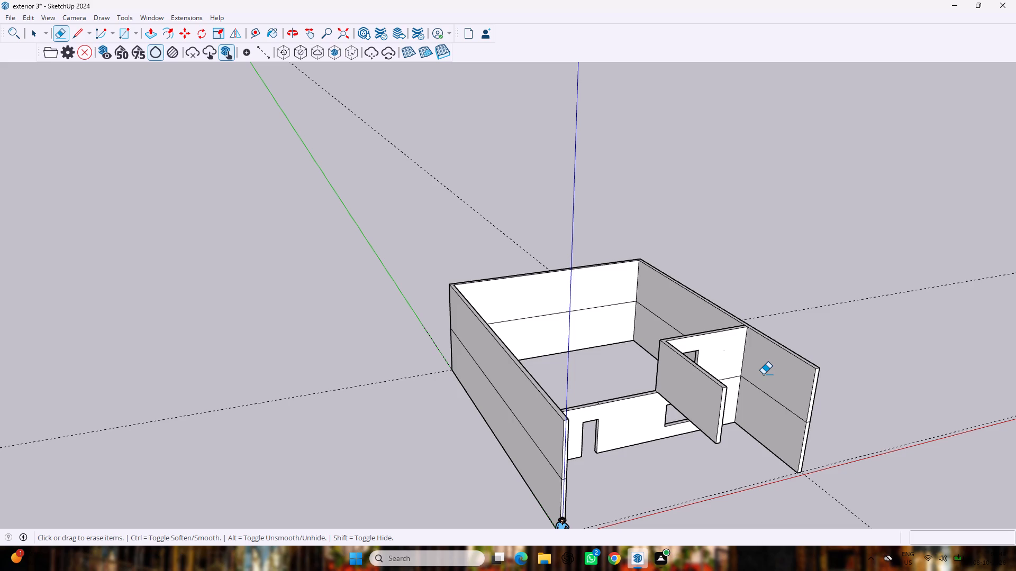
# Place a vertical guide 9" in front of the vertical edge on the upper side wall's inner face.
pyautogui.moveTo(774, 373); pyautogui.dragTo(675, 296, button='middle')
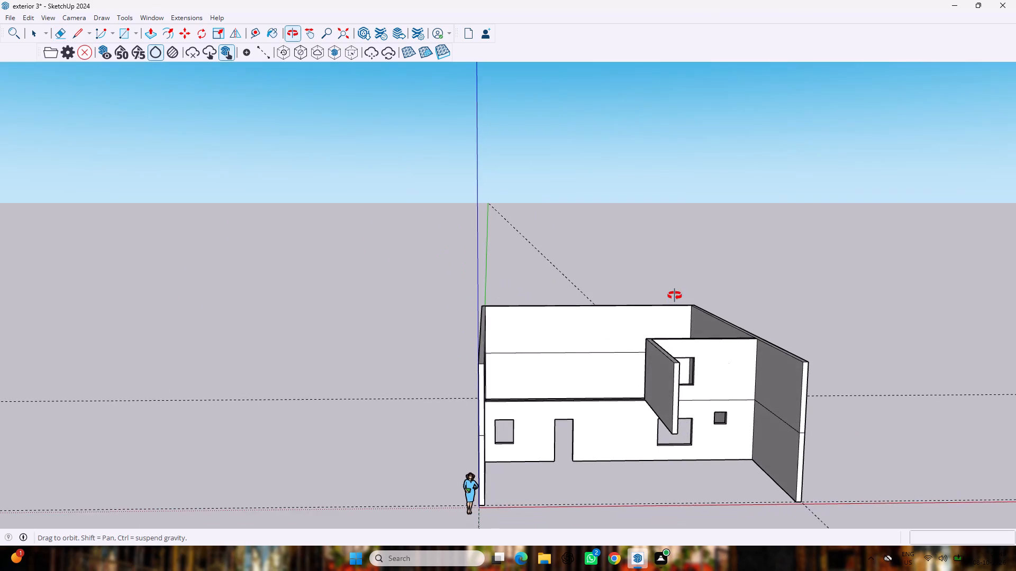
pyautogui.moveTo(675, 296); pyautogui.dragTo(672, 329, button='middle')
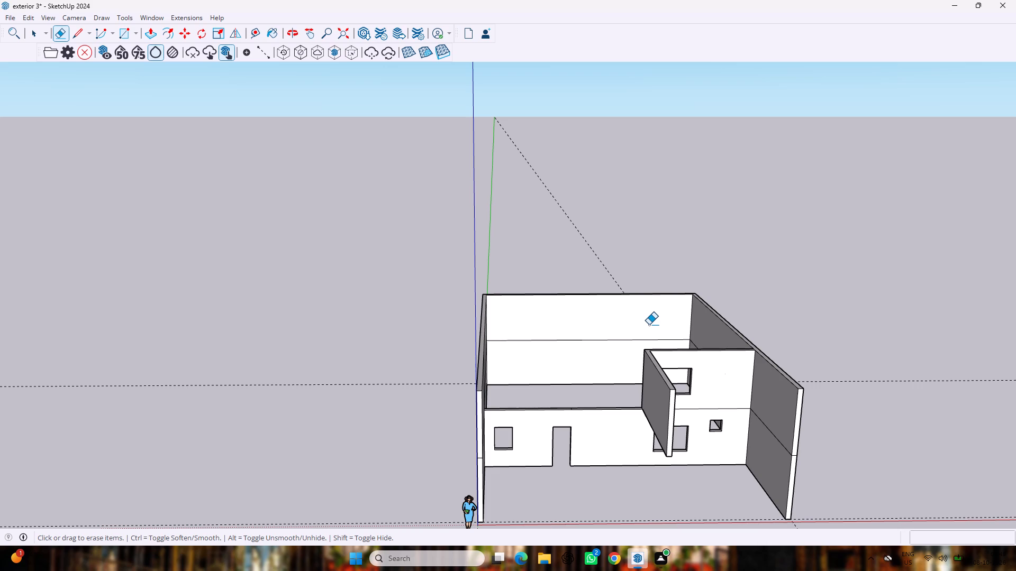
pyautogui.press('space')
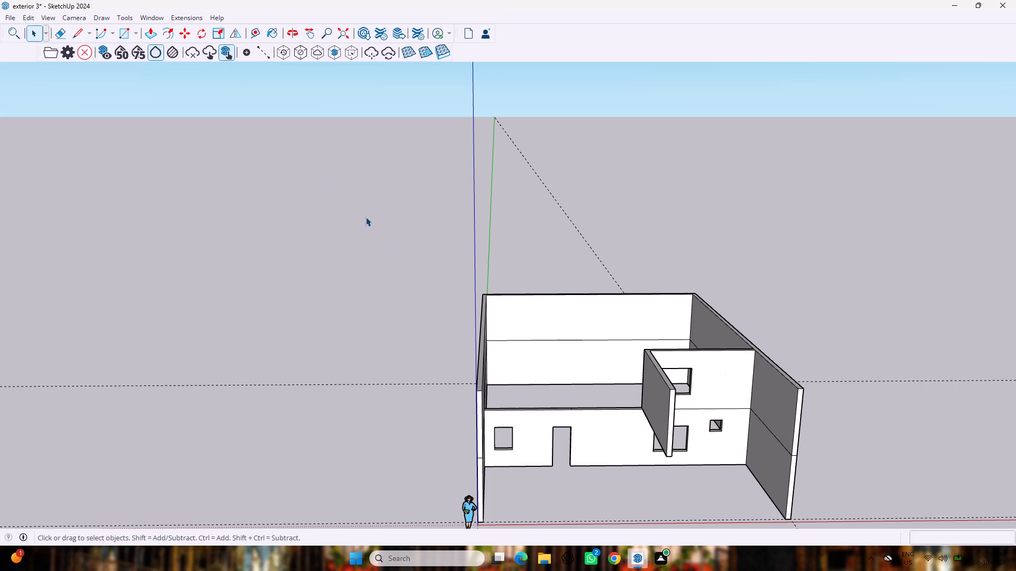
pyautogui.moveTo(467, 272); pyautogui.dragTo(304, 246, button='middle')
pyautogui.scroll(3, 298, 236)
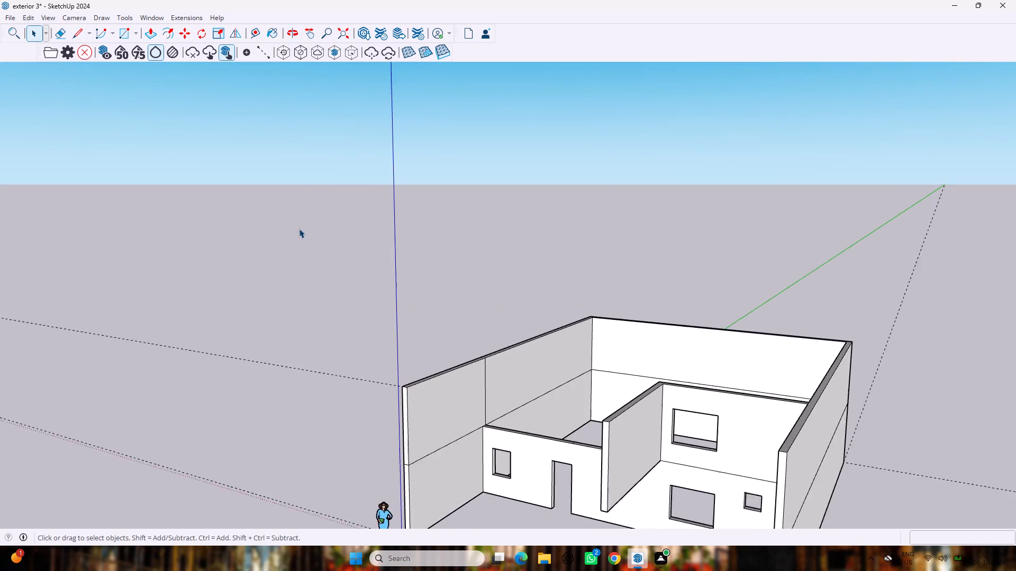
pyautogui.scroll(3, 488, 386)
pyautogui.scroll(-3, 491, 394)
pyautogui.moveTo(539, 413); pyautogui.dragTo(538, 412, button='middle')
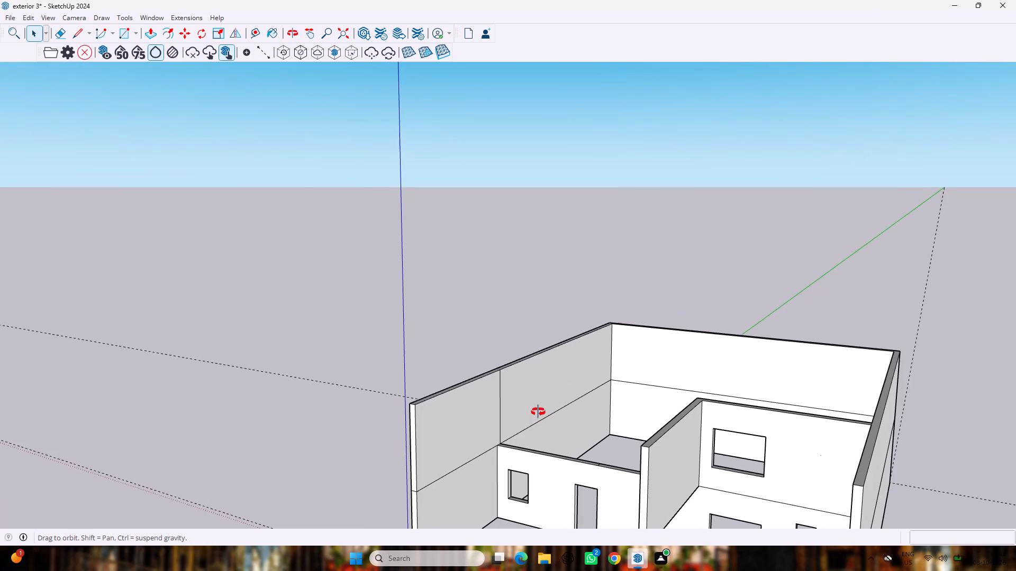
pyautogui.moveTo(538, 412); pyautogui.dragTo(388, 475, button='middle')
pyautogui.scroll(-1, 409, 444)
pyautogui.scroll(3, 473, 419)
pyautogui.press('t')
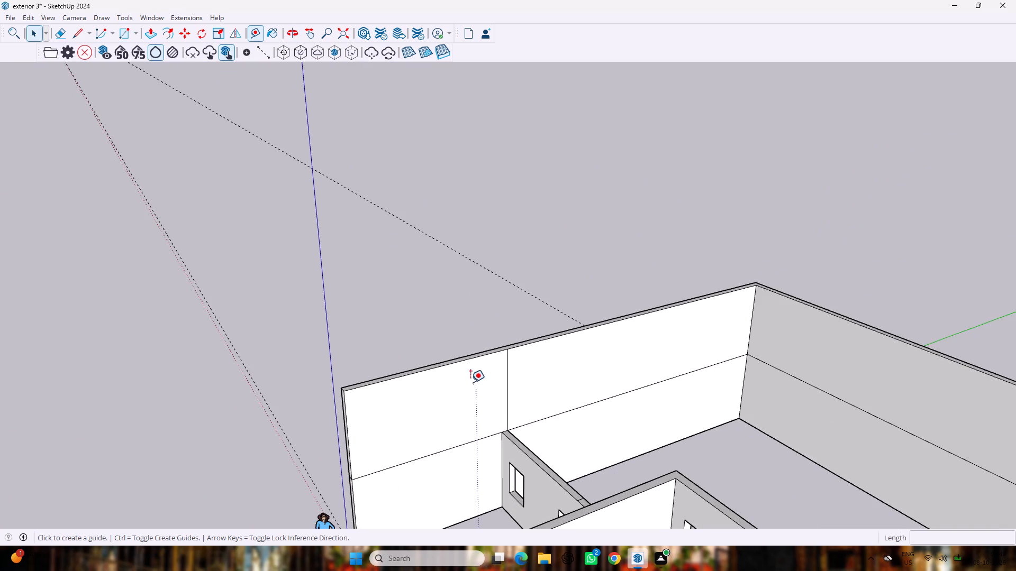
pyautogui.click(506, 381)
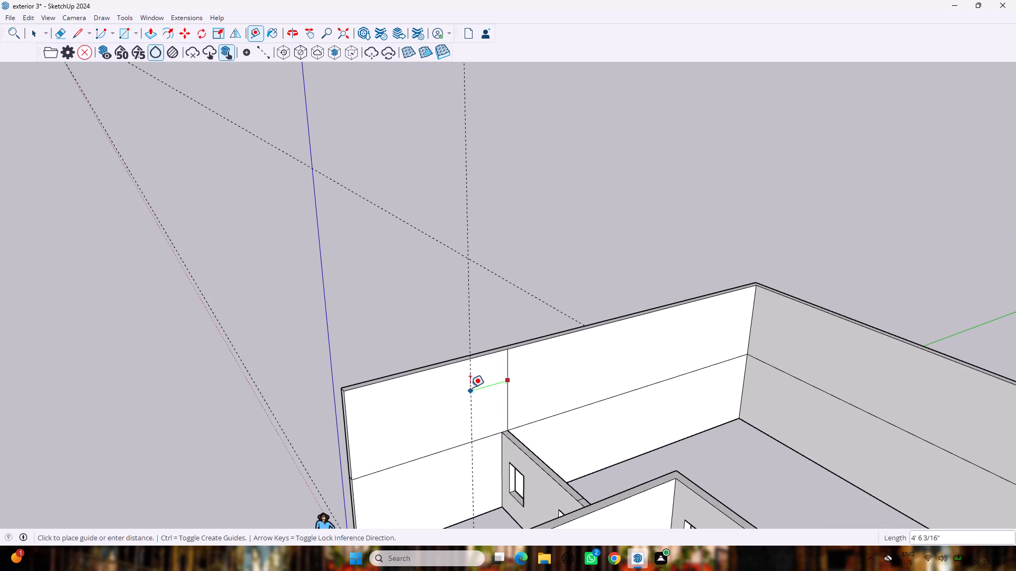
pyautogui.write('9"')
pyautogui.press('Return')
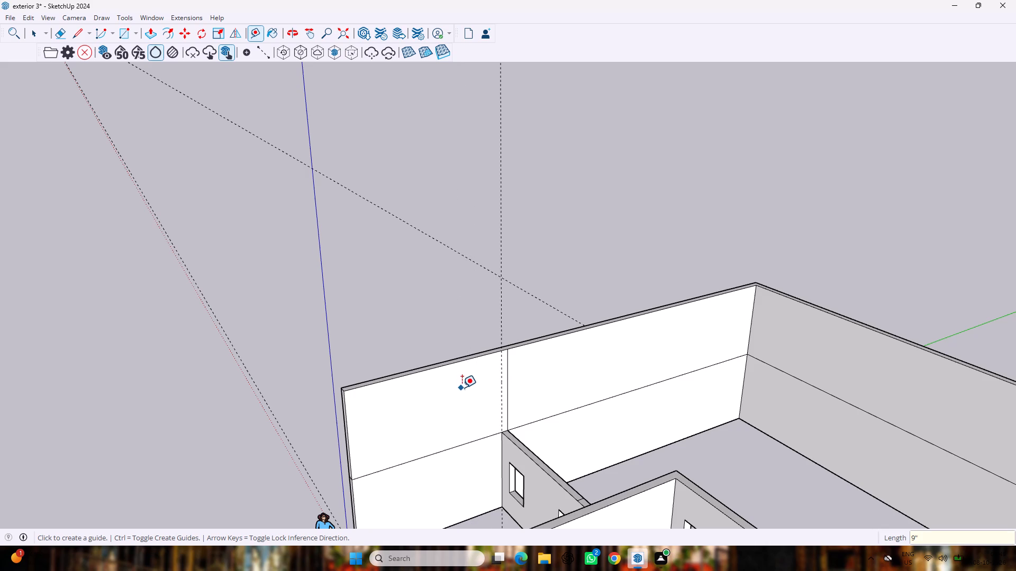
# Draw a 10' vertical line along the guide, from the side wall's top edge down to the storey line.
pyautogui.press('l')
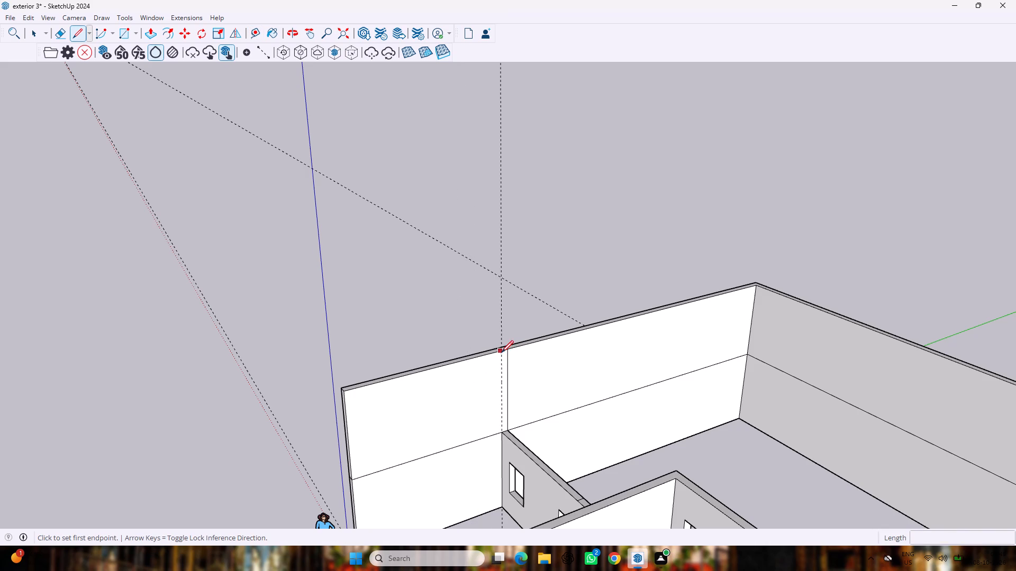
pyautogui.scroll(6, 501, 355)
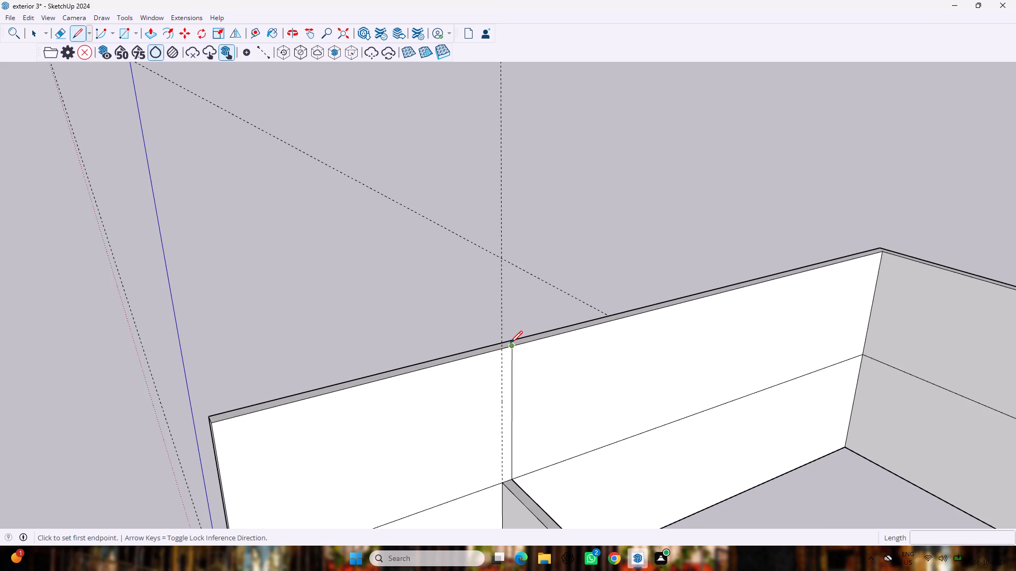
pyautogui.click(502, 351)
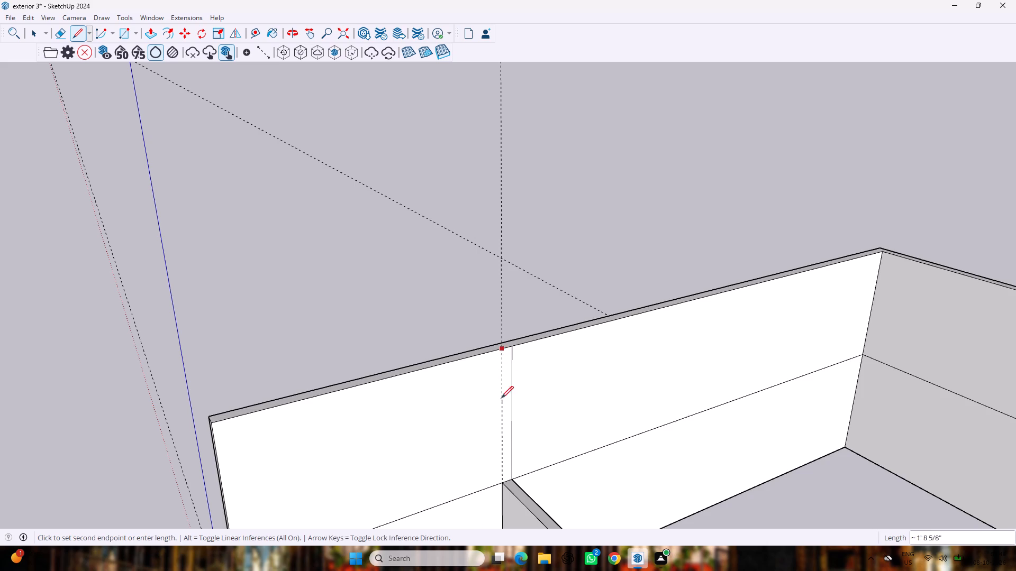
pyautogui.click(504, 482)
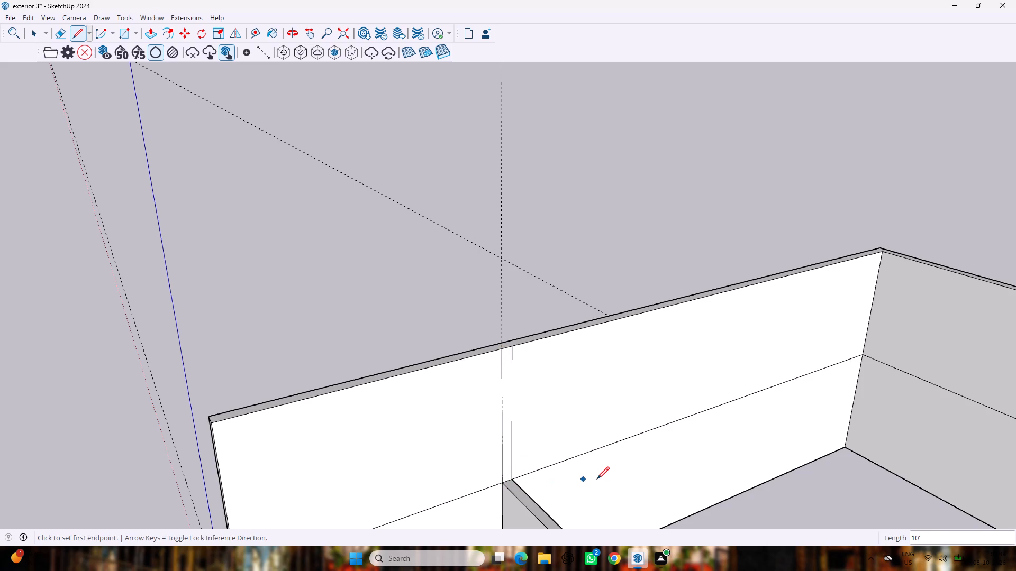
# Extrude the 9" wide strip along the top of the lower cross wall until it meets the projecting upper wall.
pyautogui.press('p')
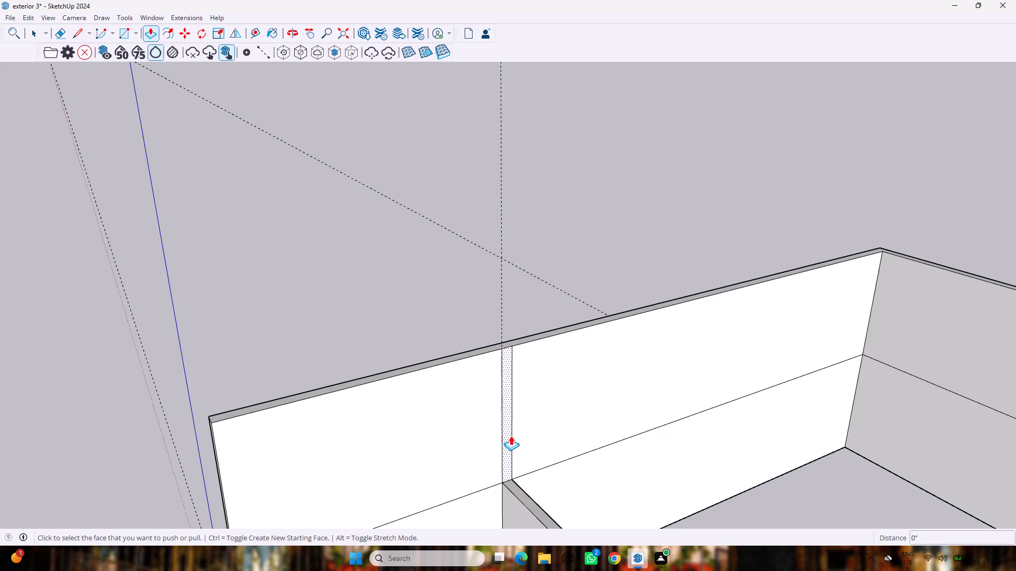
pyautogui.moveTo(511, 436); pyautogui.dragTo(569, 520)
pyautogui.scroll(-10, 569, 506)
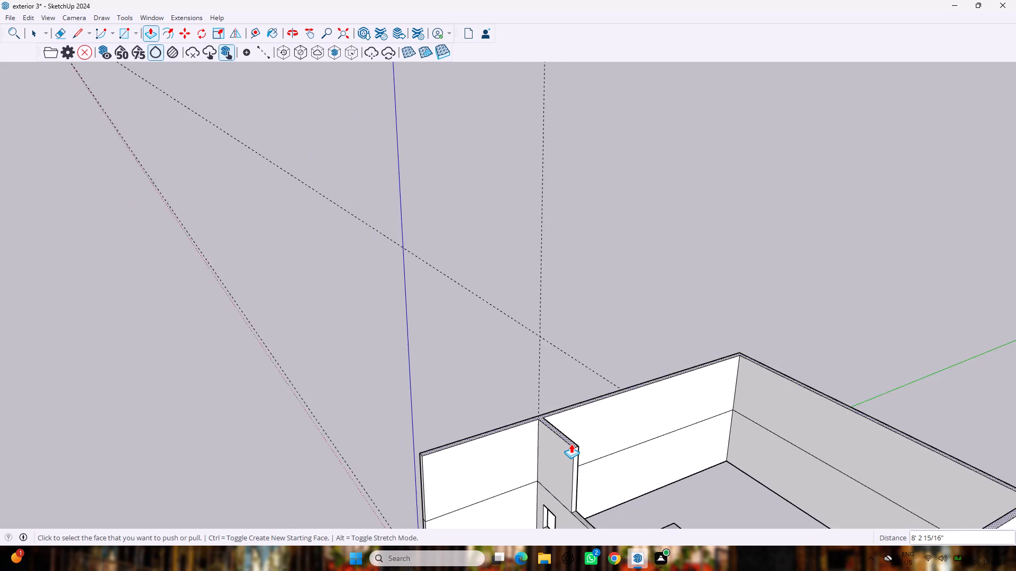
pyautogui.scroll(-5, 571, 444)
pyautogui.scroll(1, 571, 442)
pyautogui.scroll(-1, 571, 443)
pyautogui.moveTo(631, 480); pyautogui.dragTo(564, 450, button='middle')
pyautogui.scroll(-5, 558, 444)
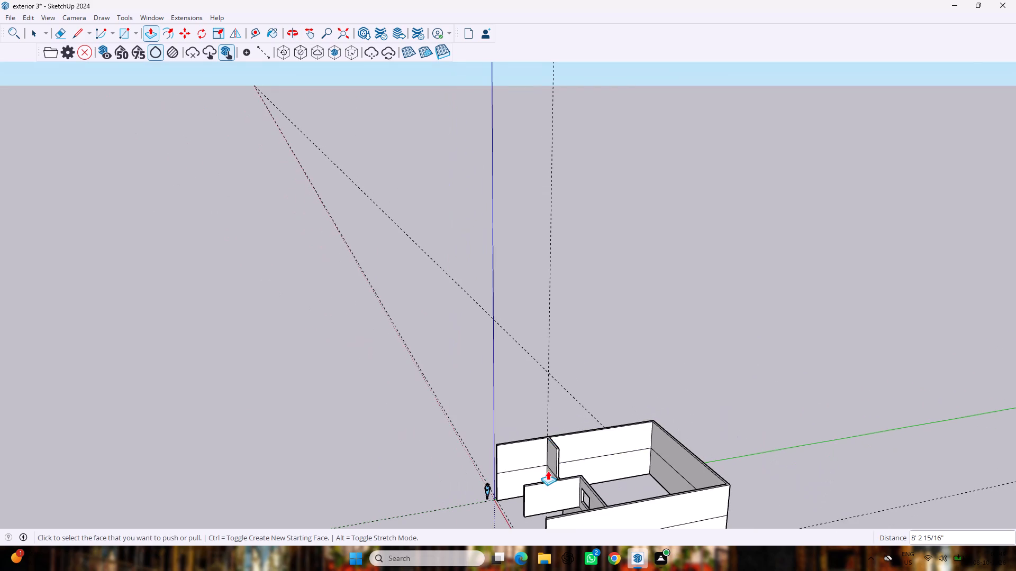
pyautogui.scroll(8, 548, 487)
pyautogui.moveTo(570, 431); pyautogui.dragTo(591, 466)
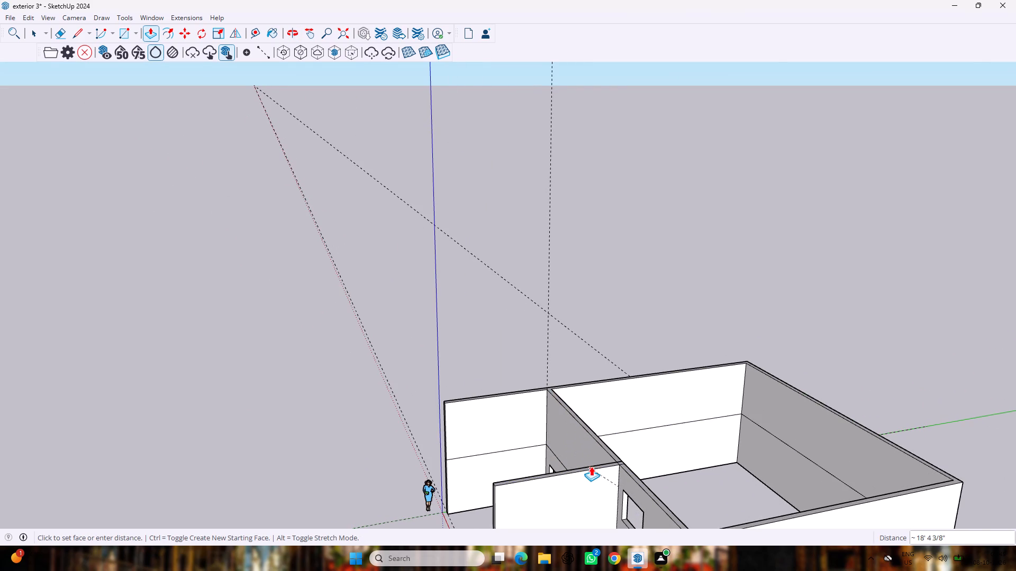
pyautogui.moveTo(591, 466); pyautogui.dragTo(591, 467)
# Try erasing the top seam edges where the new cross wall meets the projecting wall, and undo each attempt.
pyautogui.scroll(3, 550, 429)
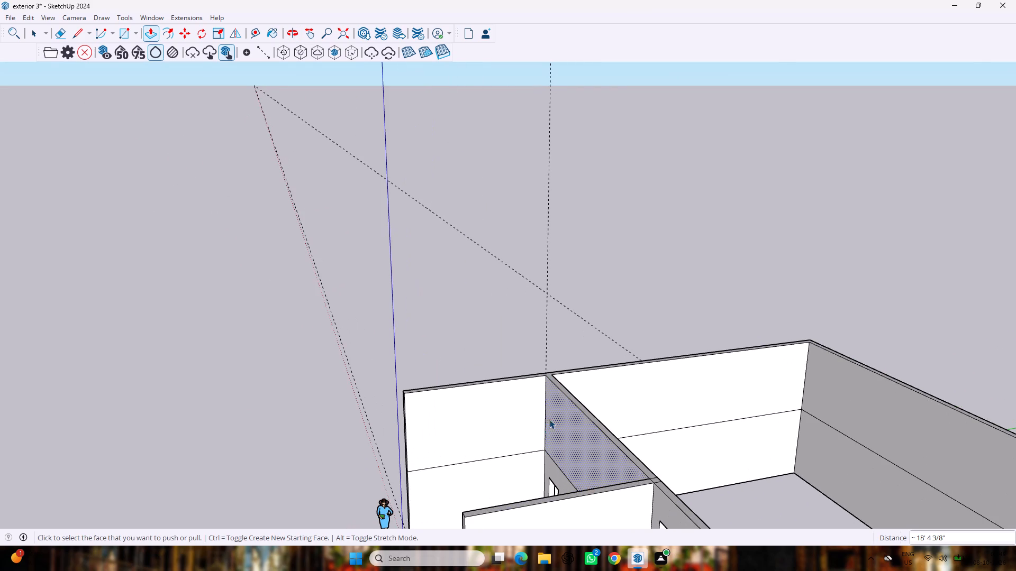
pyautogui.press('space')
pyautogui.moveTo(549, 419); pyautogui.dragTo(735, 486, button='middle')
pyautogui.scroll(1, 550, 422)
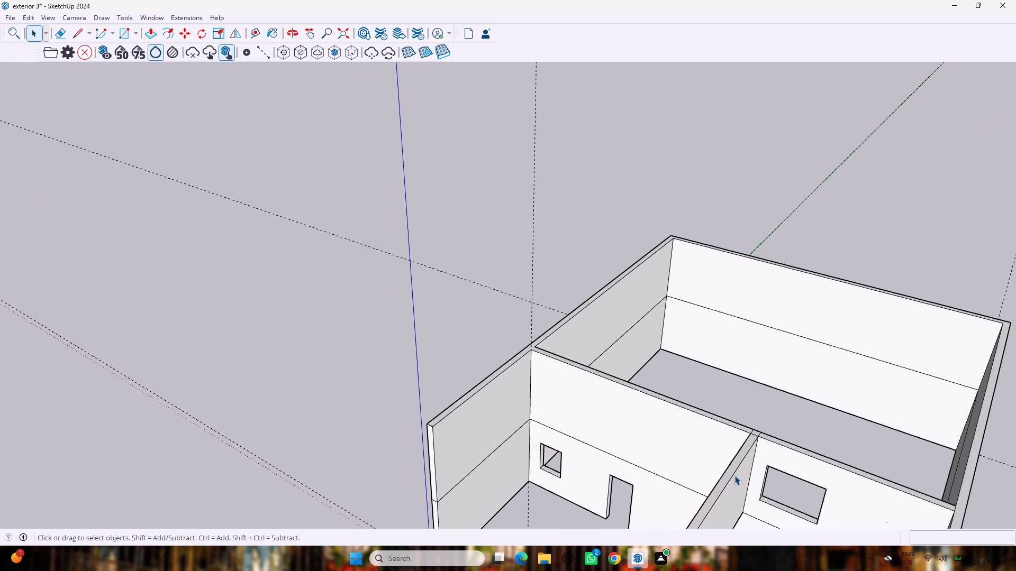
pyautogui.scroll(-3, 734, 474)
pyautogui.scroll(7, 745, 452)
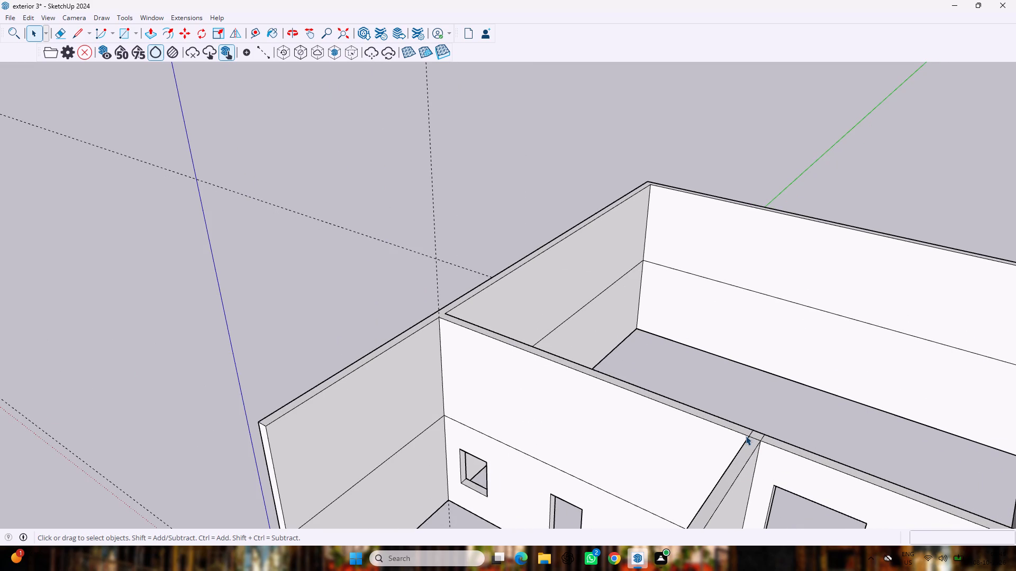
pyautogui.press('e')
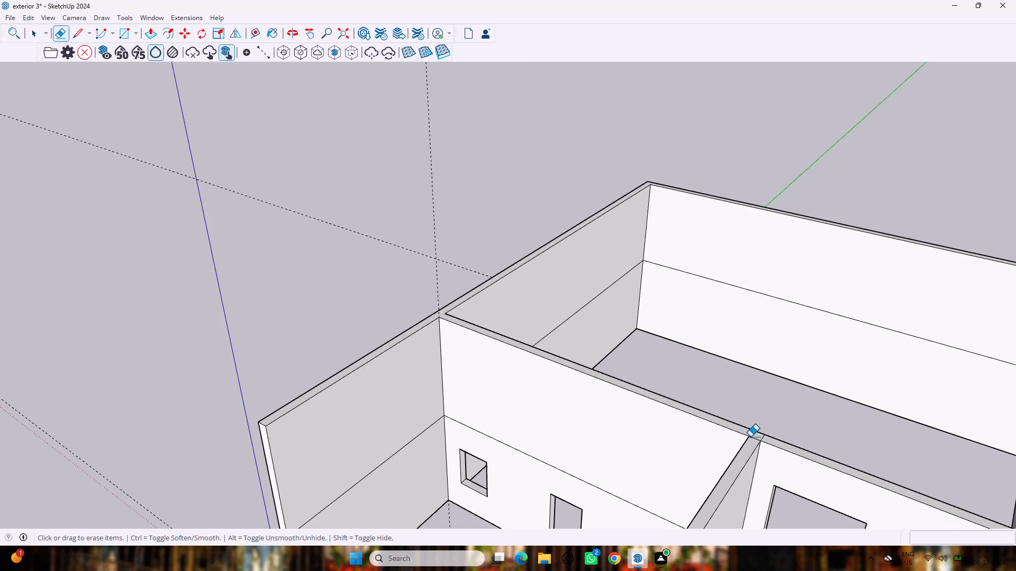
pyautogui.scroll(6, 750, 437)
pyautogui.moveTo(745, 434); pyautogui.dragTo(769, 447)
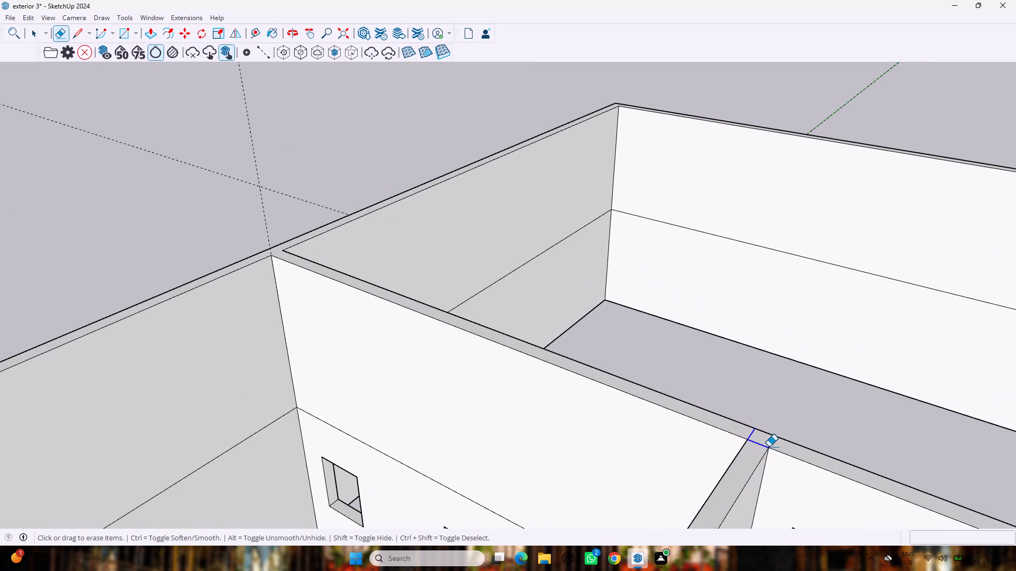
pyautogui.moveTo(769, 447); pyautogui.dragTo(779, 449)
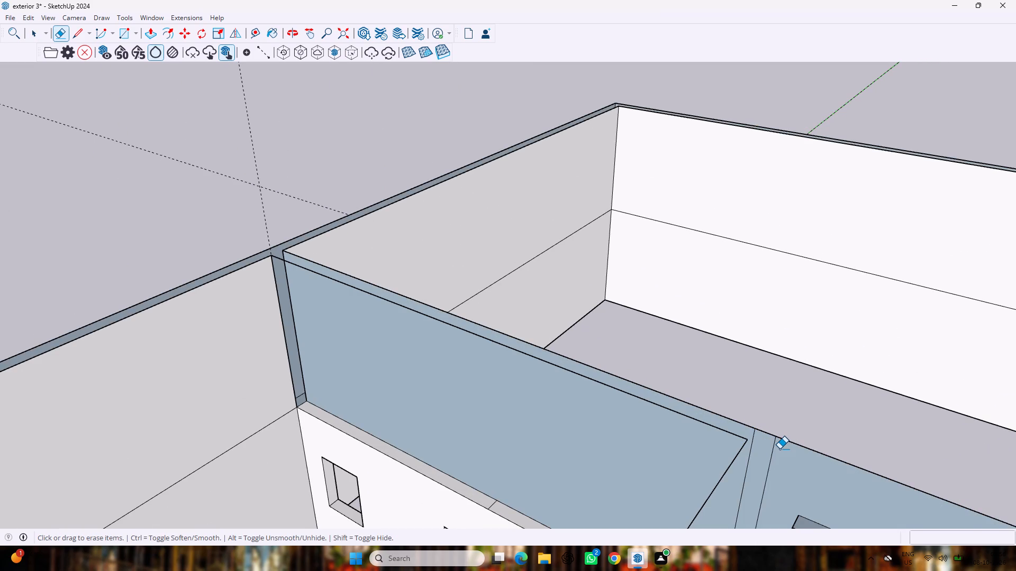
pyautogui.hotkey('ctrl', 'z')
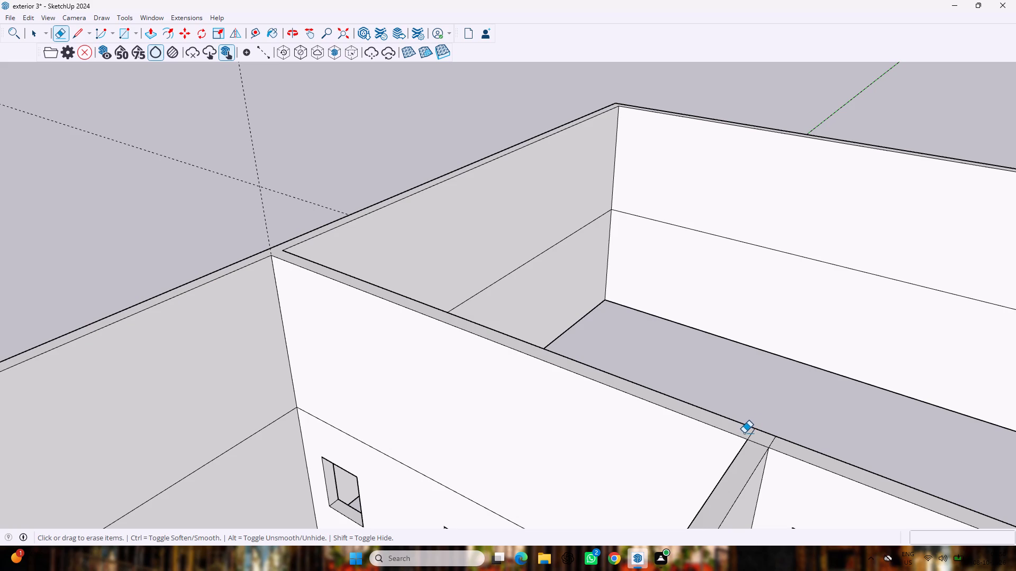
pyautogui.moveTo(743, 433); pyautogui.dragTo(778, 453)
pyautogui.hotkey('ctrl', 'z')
# Erase the short seam edges across the wall top where the new cross wall joins the projecting wall.
pyautogui.moveTo(776, 445); pyautogui.dragTo(754, 432)
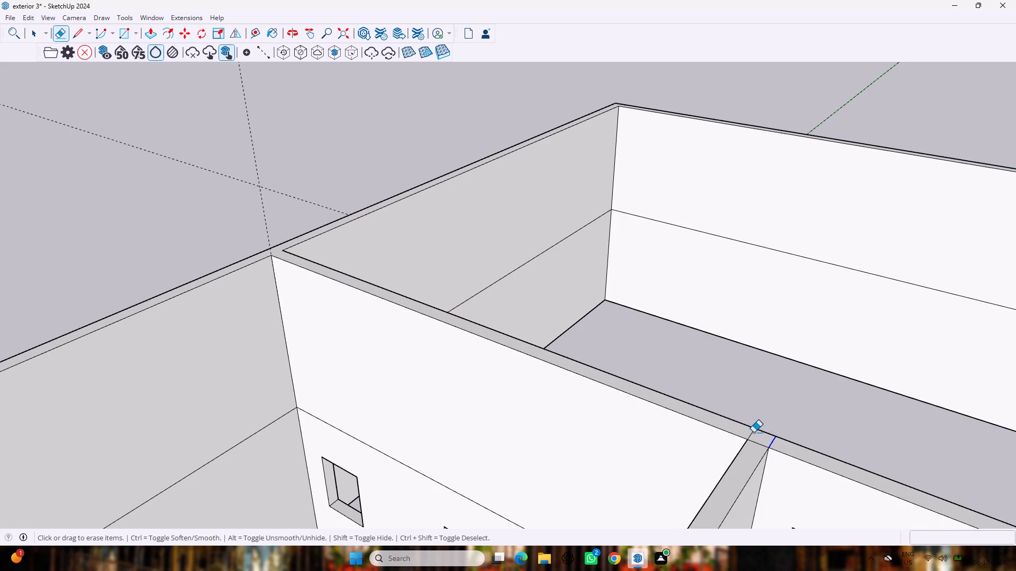
pyautogui.moveTo(754, 432); pyautogui.dragTo(750, 432)
pyautogui.scroll(-18, 739, 422)
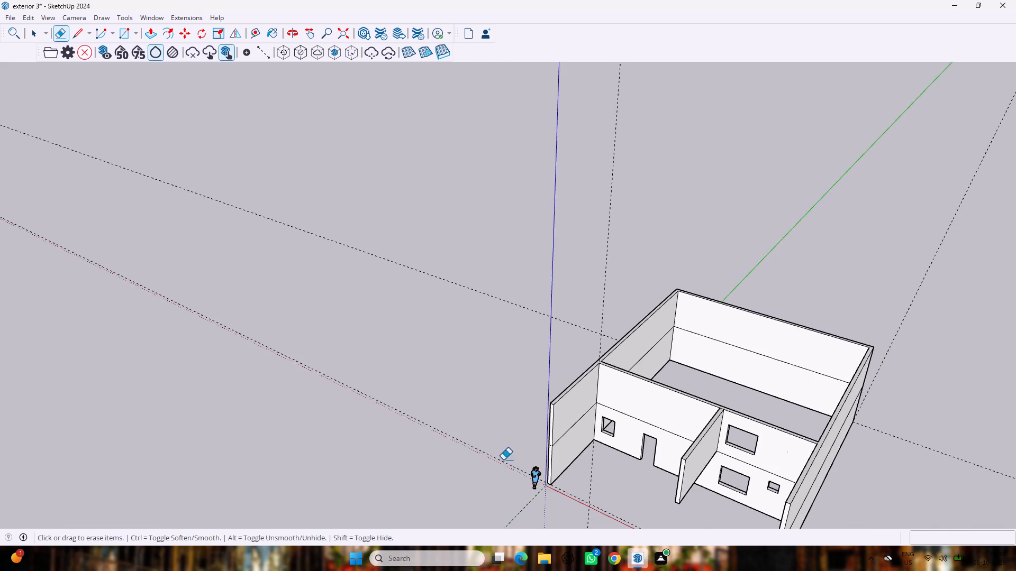
pyautogui.moveTo(504, 462); pyautogui.dragTo(700, 410, button='middle')
pyautogui.scroll(2, 702, 403)
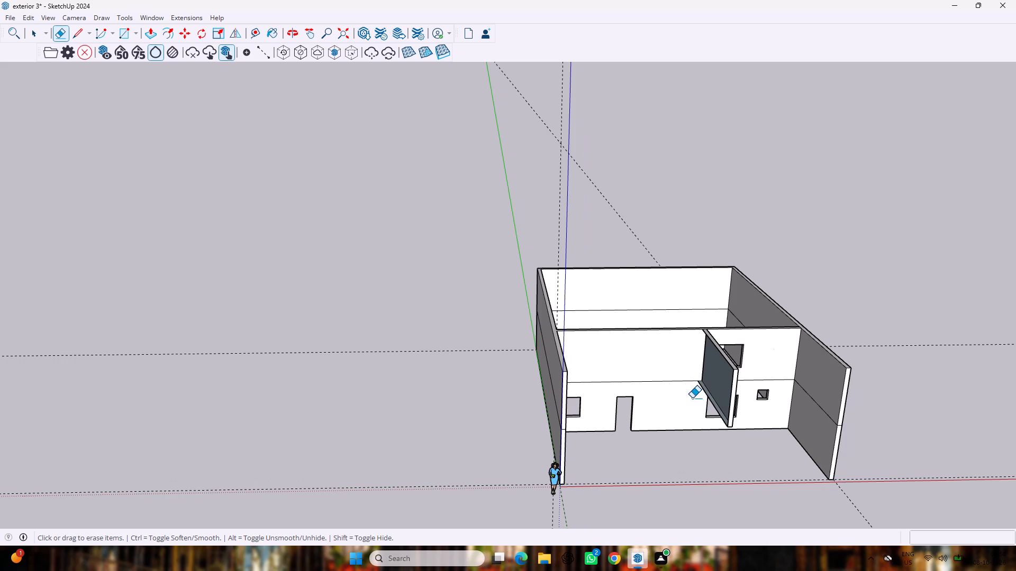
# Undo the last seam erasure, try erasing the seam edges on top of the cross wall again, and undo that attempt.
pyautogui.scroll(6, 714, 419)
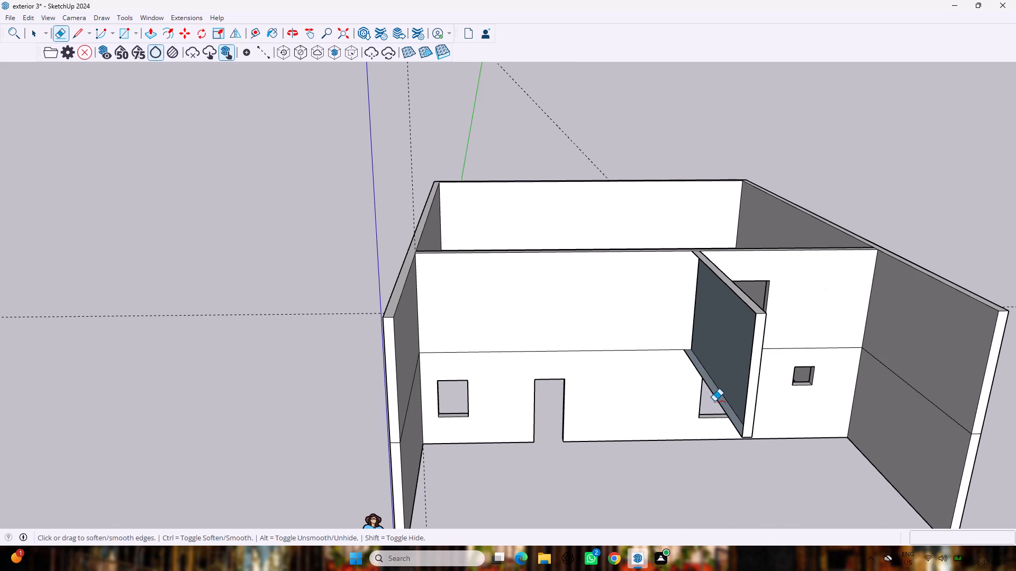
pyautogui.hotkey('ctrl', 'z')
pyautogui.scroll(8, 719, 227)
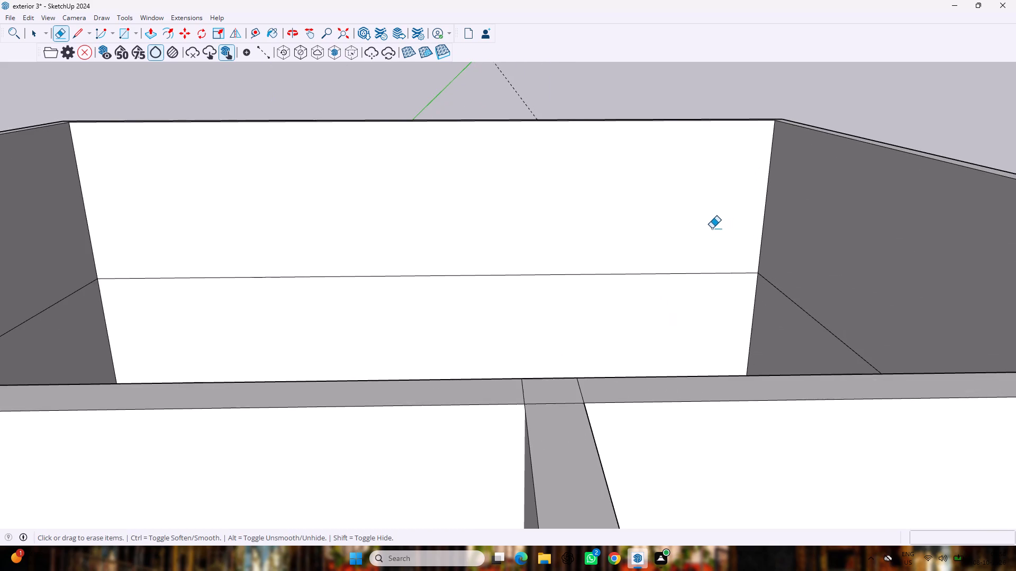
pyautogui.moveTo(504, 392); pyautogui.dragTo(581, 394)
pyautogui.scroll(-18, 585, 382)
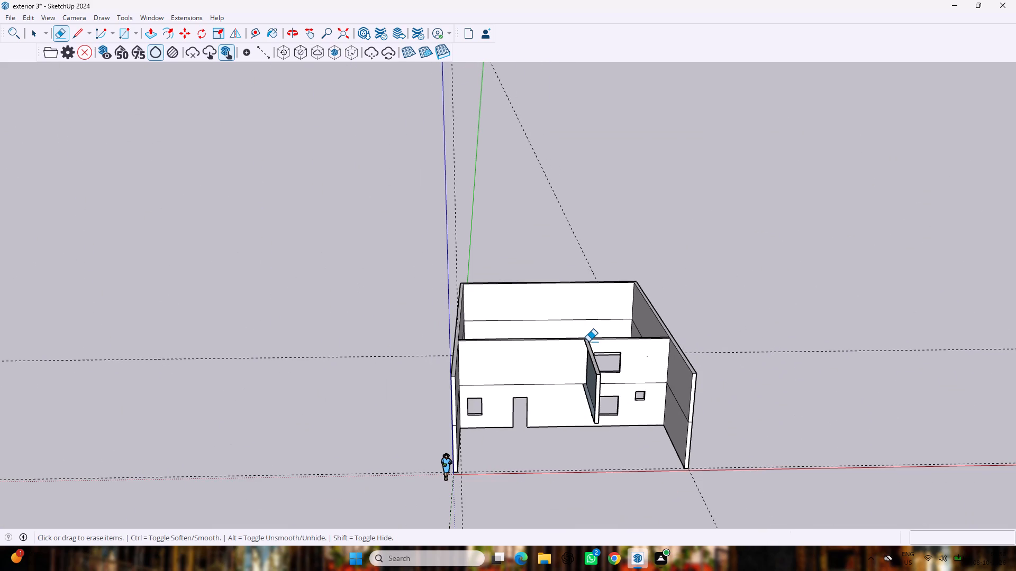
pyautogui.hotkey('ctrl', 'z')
# Erase the two short seam edges and the edge between them where the projecting wall's top meets the cross wall's top.
pyautogui.scroll(13, 588, 337)
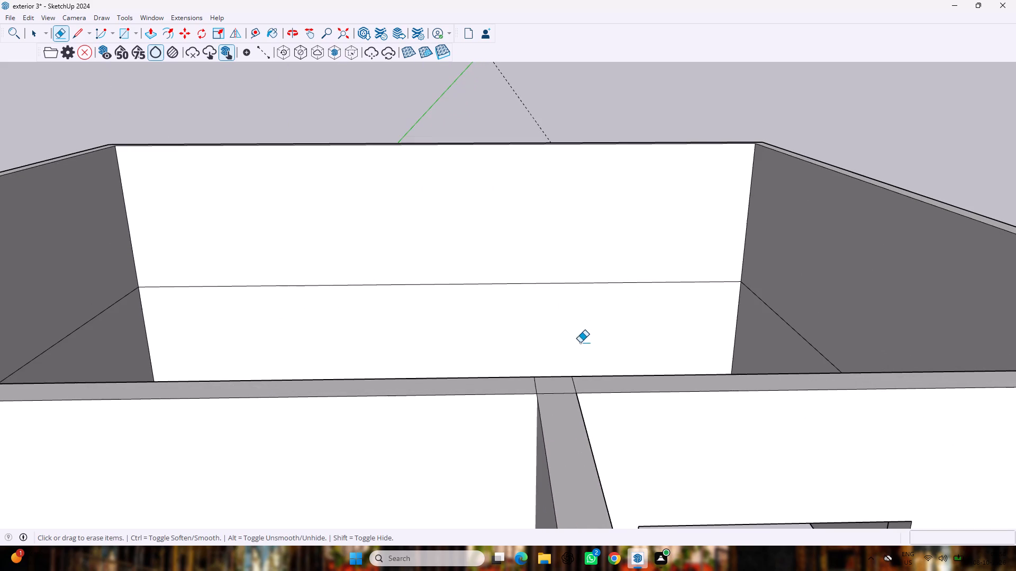
pyautogui.moveTo(558, 386); pyautogui.dragTo(587, 391)
pyautogui.click(587, 391)
pyautogui.moveTo(556, 380); pyautogui.dragTo(521, 385)
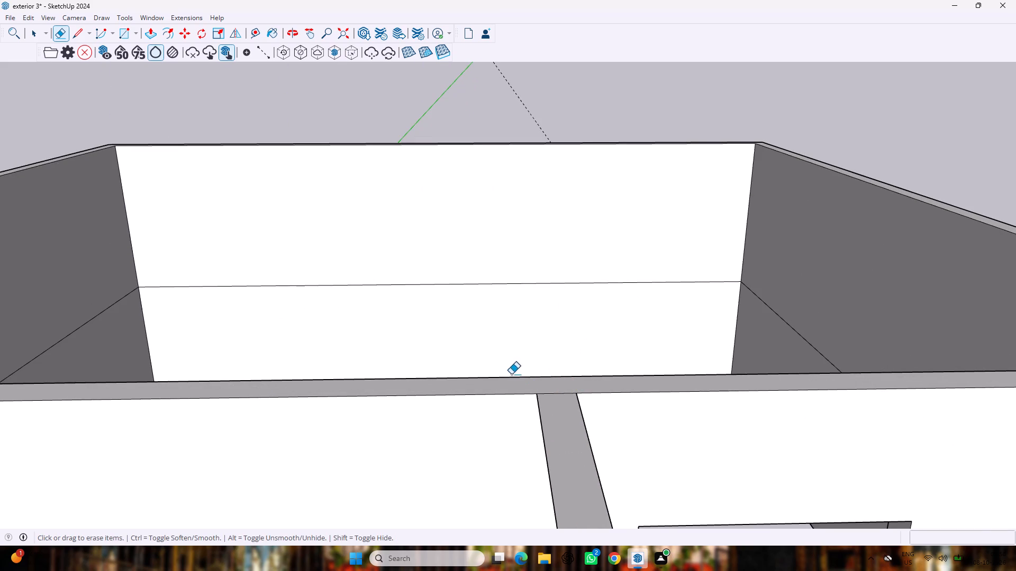
pyautogui.scroll(-9, 520, 369)
pyautogui.scroll(1, 549, 327)
pyautogui.scroll(-10, 549, 328)
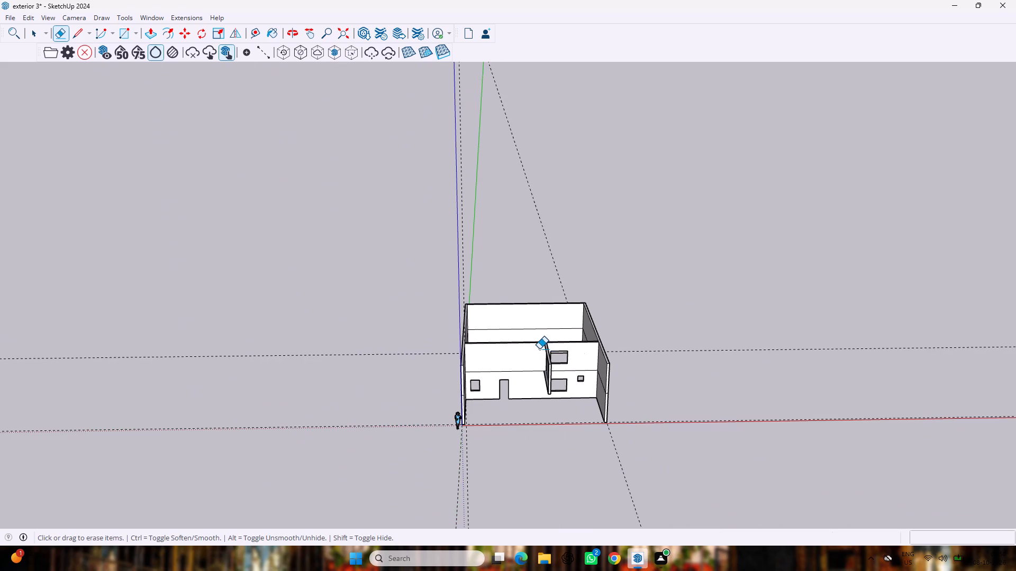
# Erase the edges of the upper wall that projects from the cross wall to remove its faces.
pyautogui.scroll(5, 544, 374)
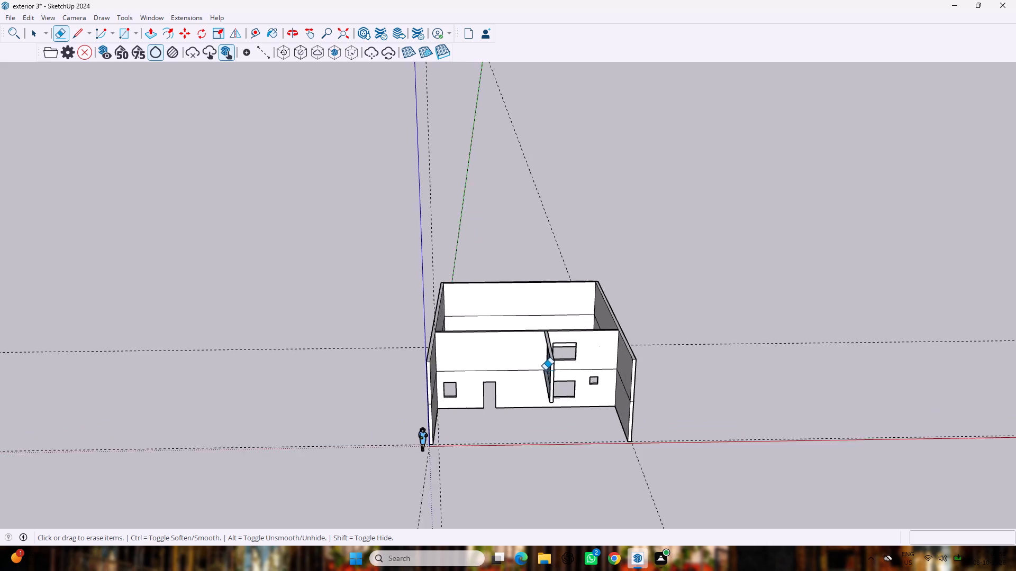
pyautogui.scroll(5, 545, 370)
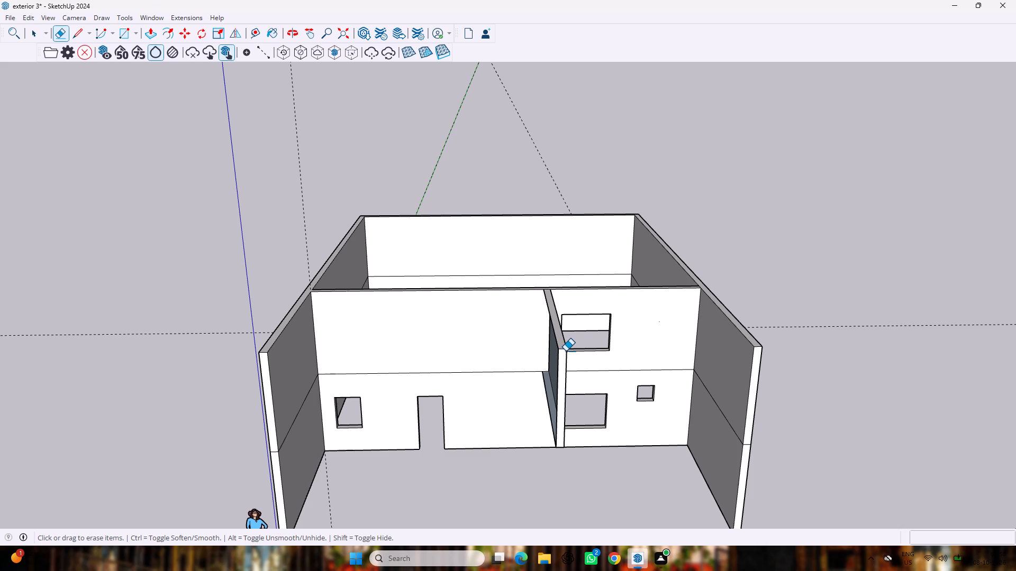
pyautogui.moveTo(566, 365); pyautogui.dragTo(559, 343)
pyautogui.scroll(2, 548, 361)
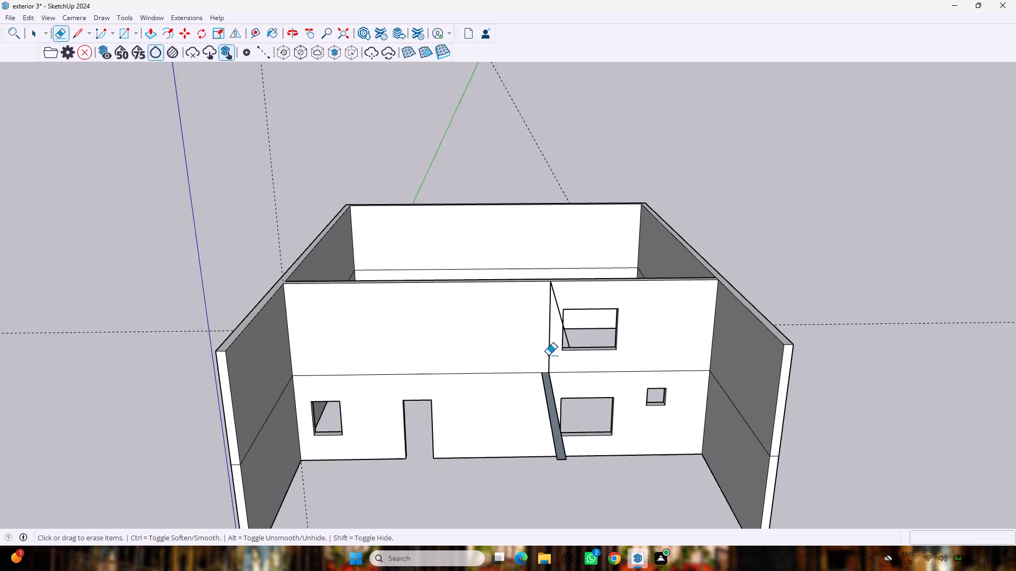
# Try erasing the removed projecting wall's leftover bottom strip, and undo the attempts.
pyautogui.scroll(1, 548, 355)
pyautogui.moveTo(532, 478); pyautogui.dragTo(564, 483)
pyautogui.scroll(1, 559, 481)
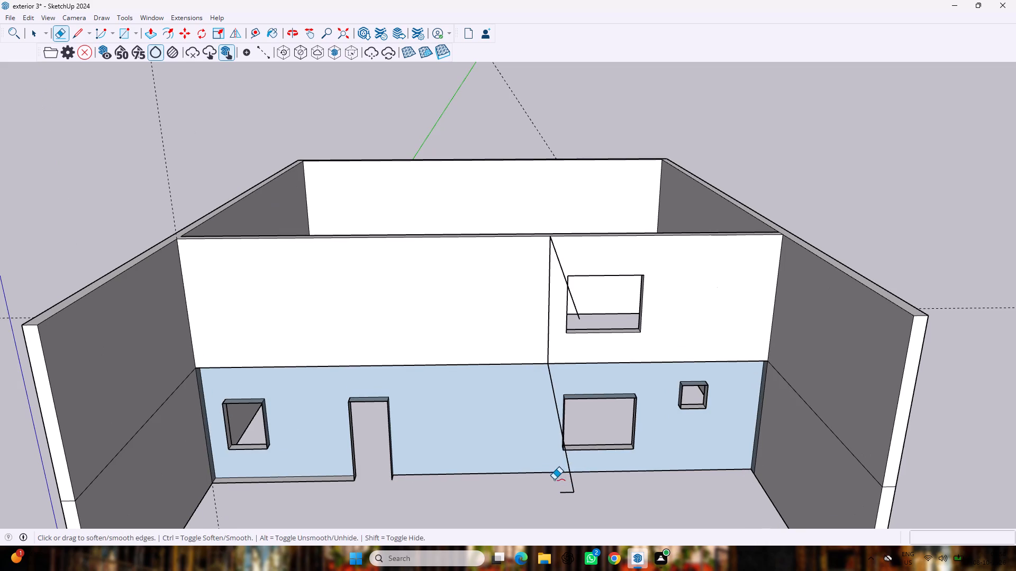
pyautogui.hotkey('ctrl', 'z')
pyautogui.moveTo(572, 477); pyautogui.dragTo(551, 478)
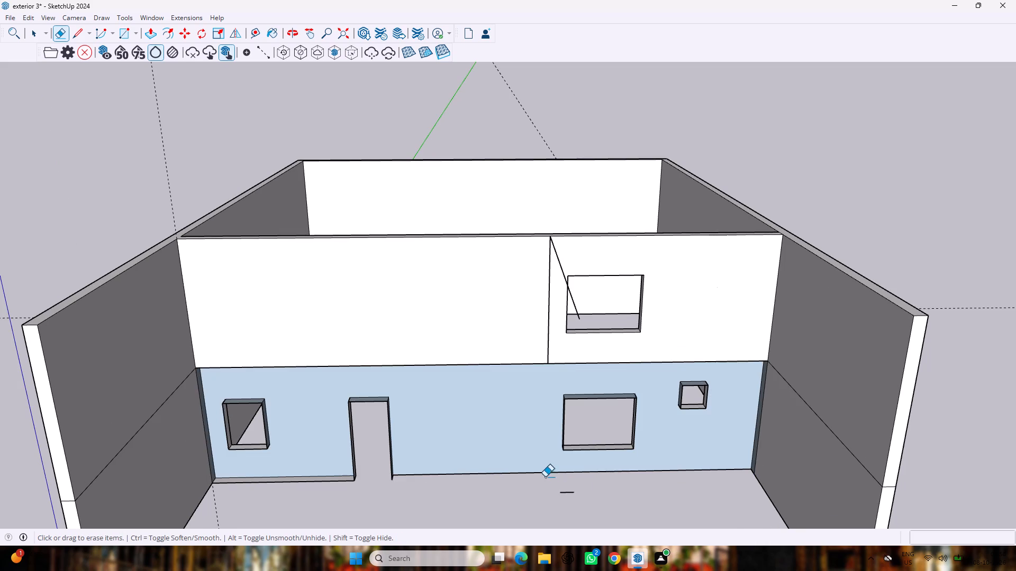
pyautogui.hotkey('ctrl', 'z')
# Erase the long edges of the leftover bottom strip and the stray slanted edge beside the upper window.
pyautogui.scroll(8, 567, 476)
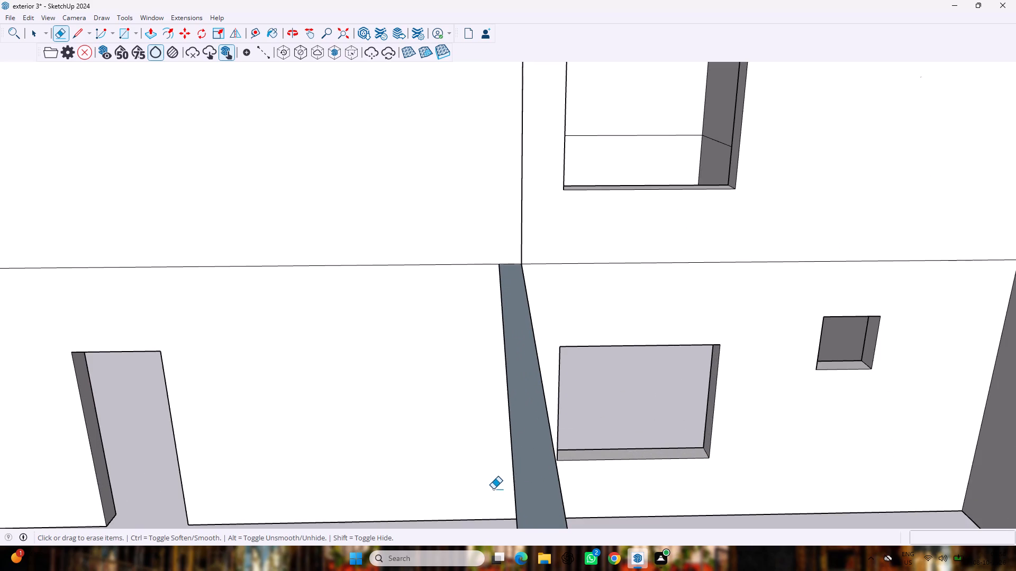
pyautogui.moveTo(500, 486); pyautogui.dragTo(559, 487)
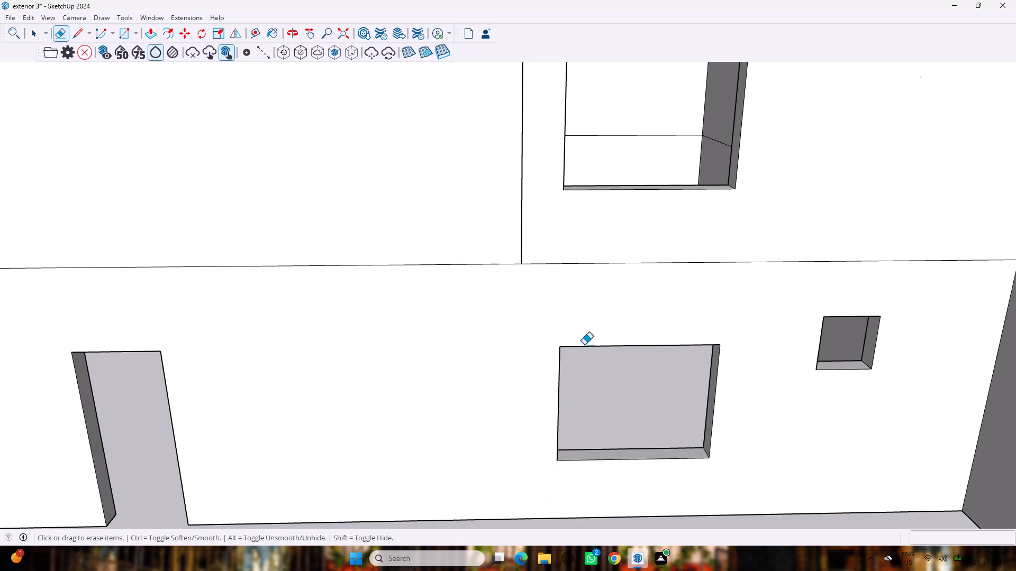
pyautogui.scroll(-11, 582, 331)
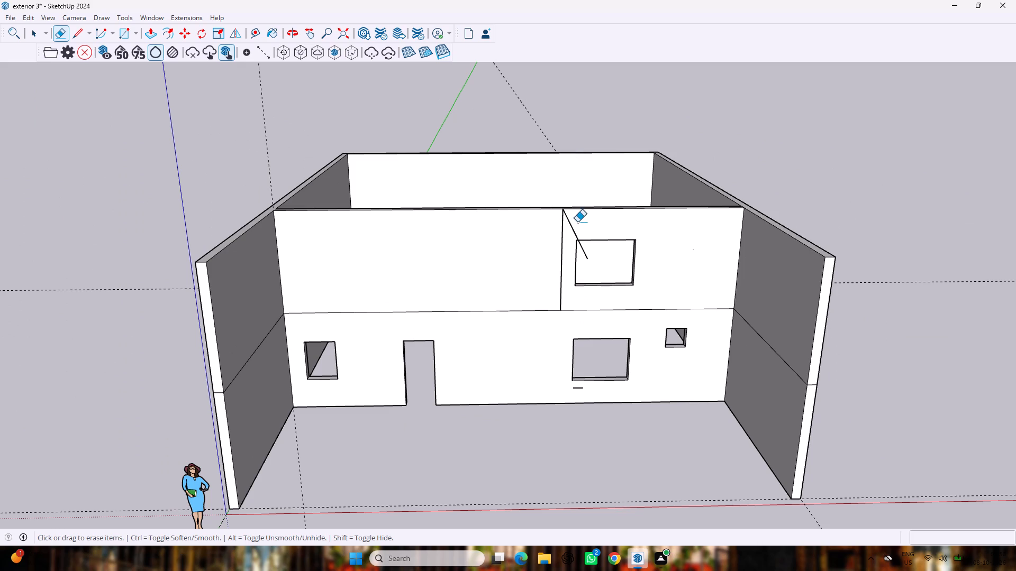
pyautogui.moveTo(577, 222); pyautogui.dragTo(569, 228)
pyautogui.scroll(-3, 569, 273)
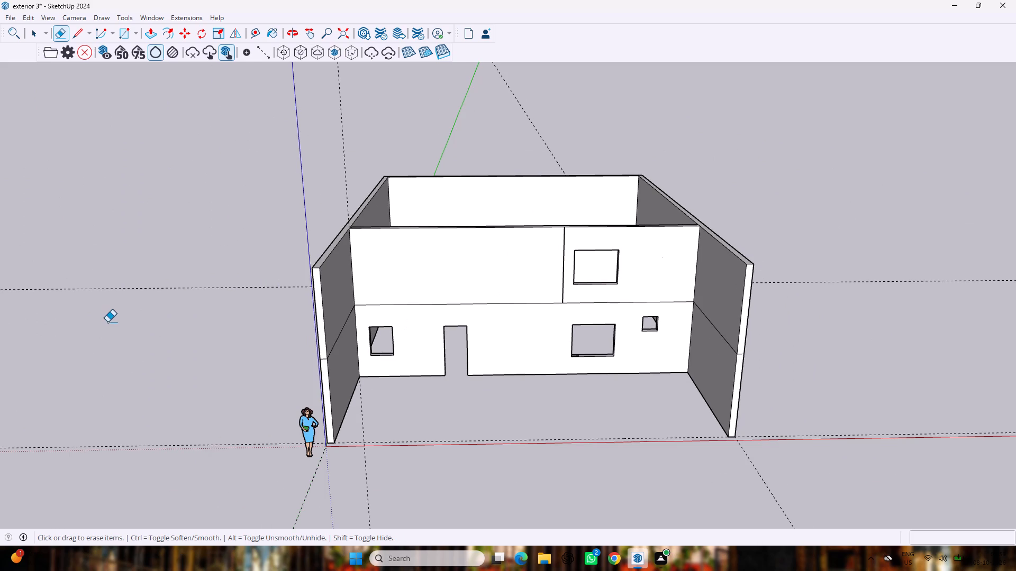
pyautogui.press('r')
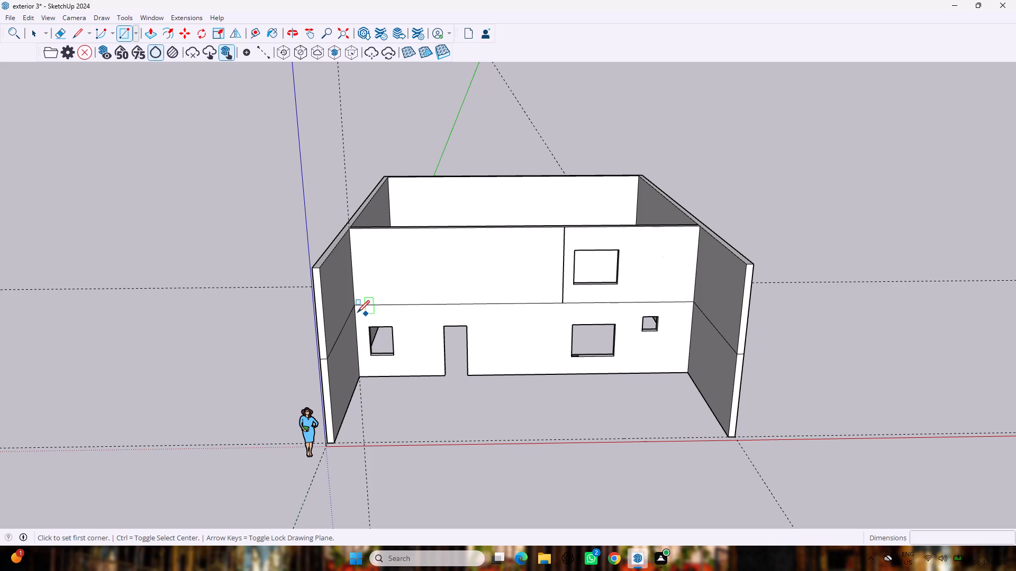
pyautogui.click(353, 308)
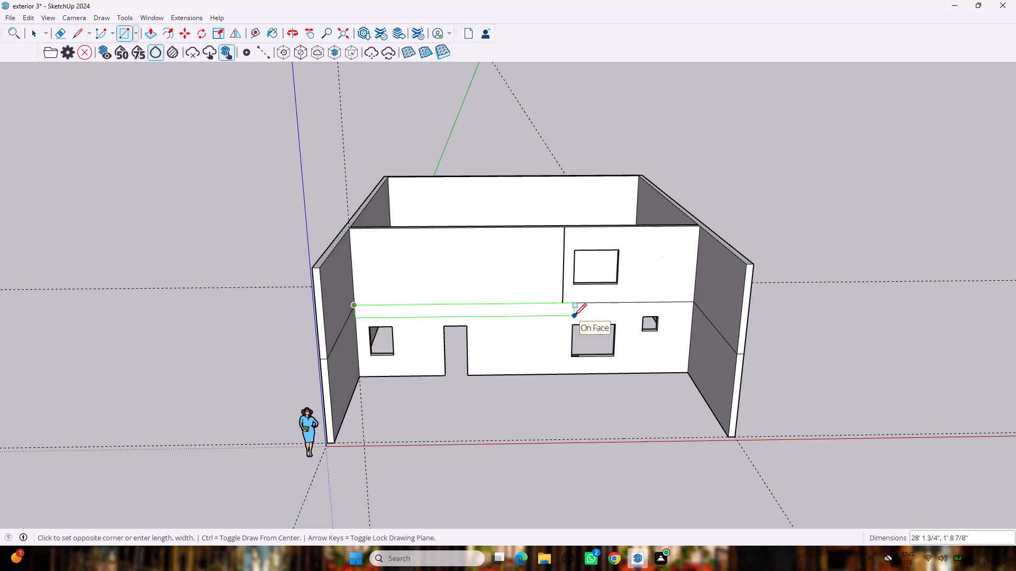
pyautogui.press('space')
# Place a horizontal guide 9" above the storey line on the cross wall with the Tape Measure.
pyautogui.press('t')
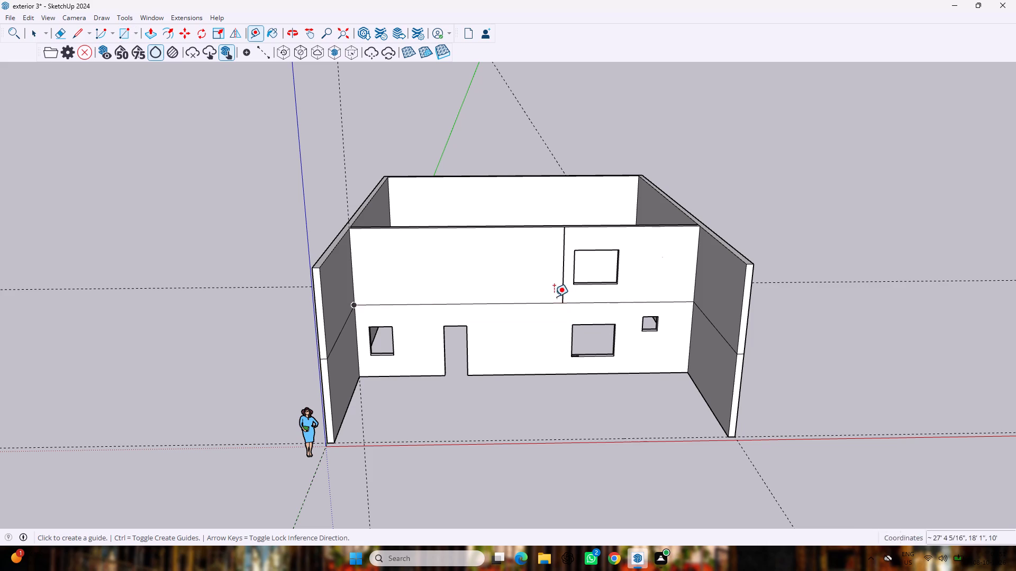
pyautogui.click(542, 302)
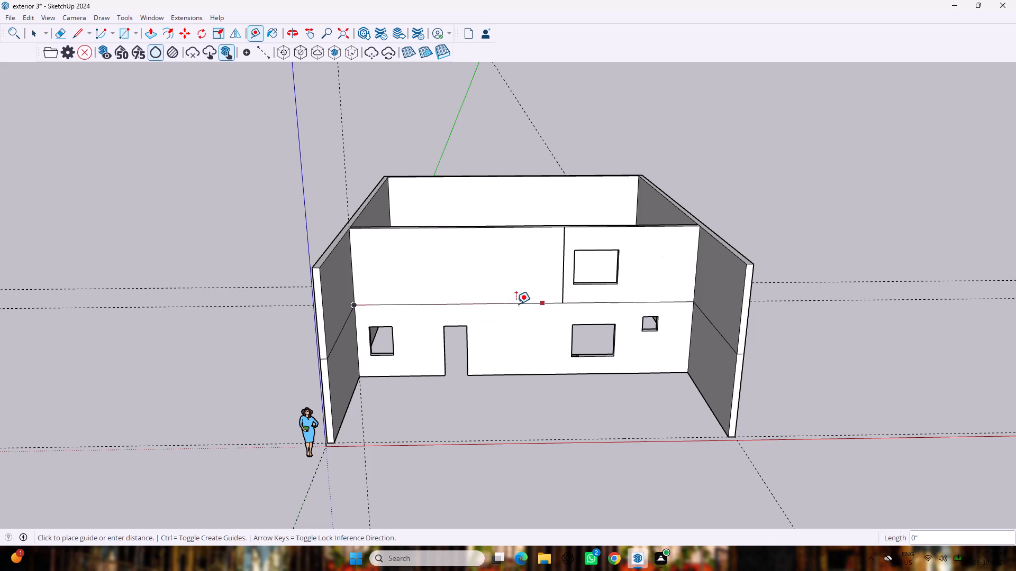
pyautogui.write('9"')
pyautogui.press('Return')
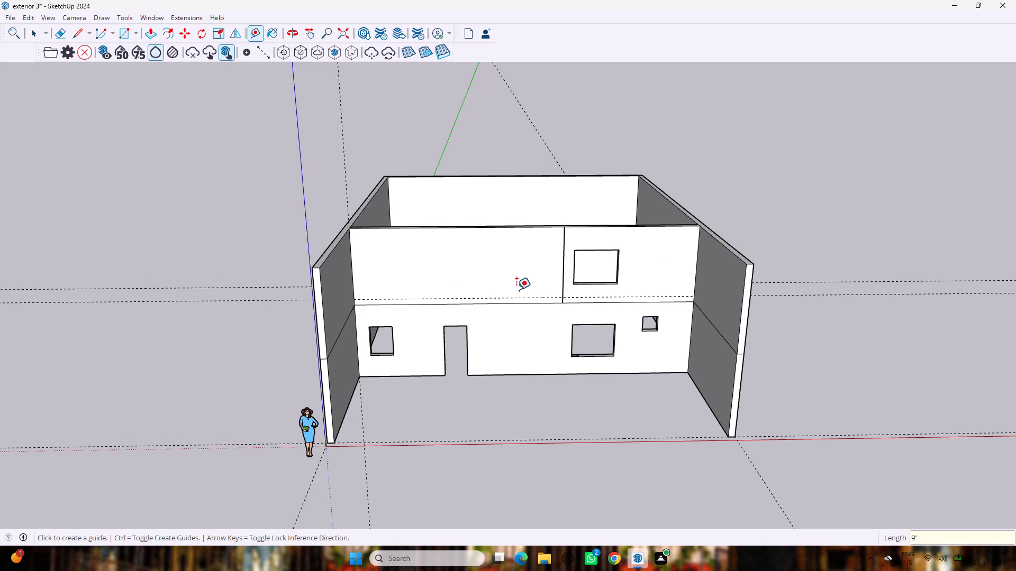
# Draw a line about 27' long along the guide, from the side wall to the vertical edge beside the upper window.
pyautogui.press('p')
pyautogui.scroll(6, 531, 297)
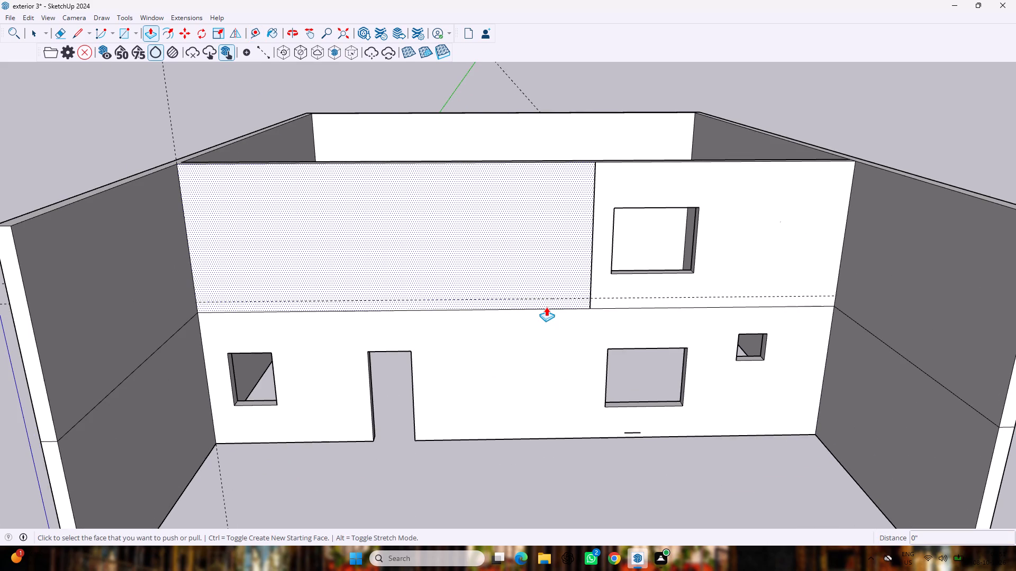
pyautogui.press('l')
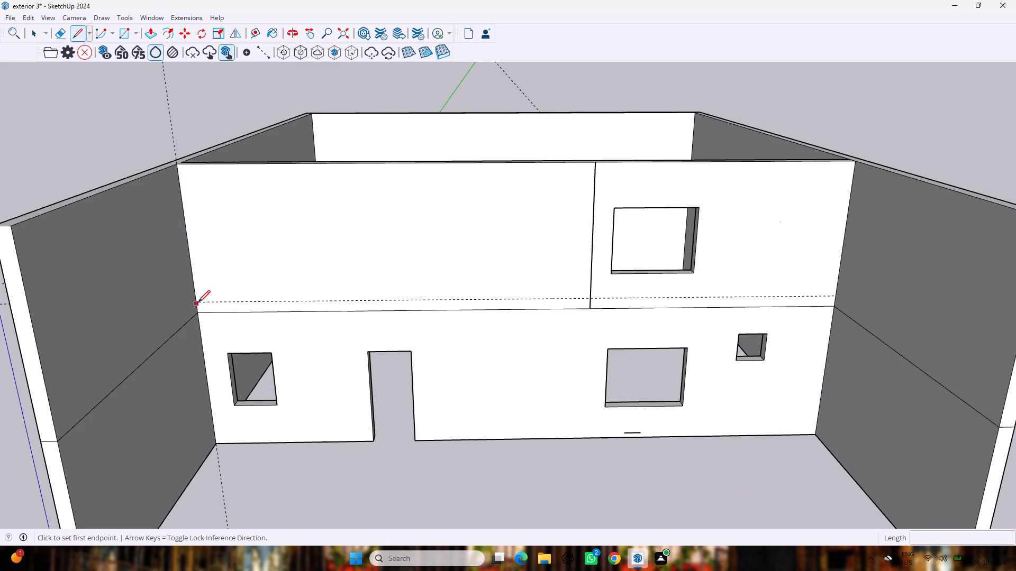
pyautogui.click(198, 302)
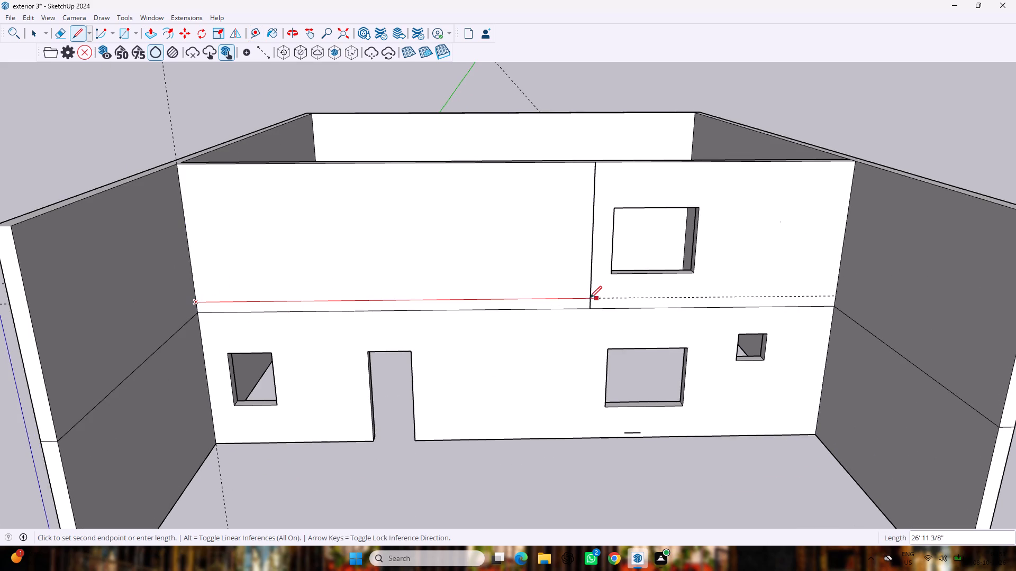
pyautogui.click(588, 298)
pyautogui.press('space')
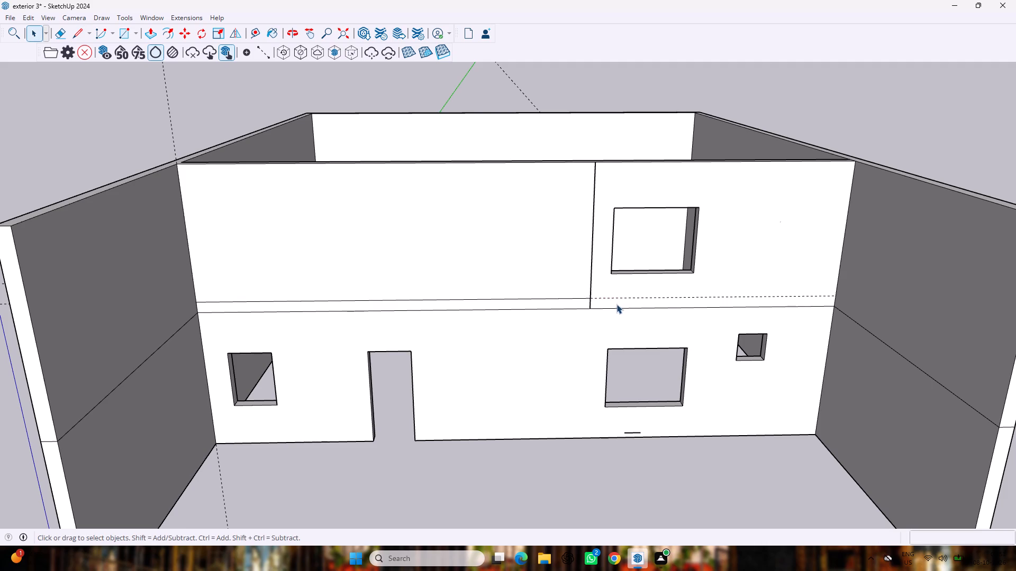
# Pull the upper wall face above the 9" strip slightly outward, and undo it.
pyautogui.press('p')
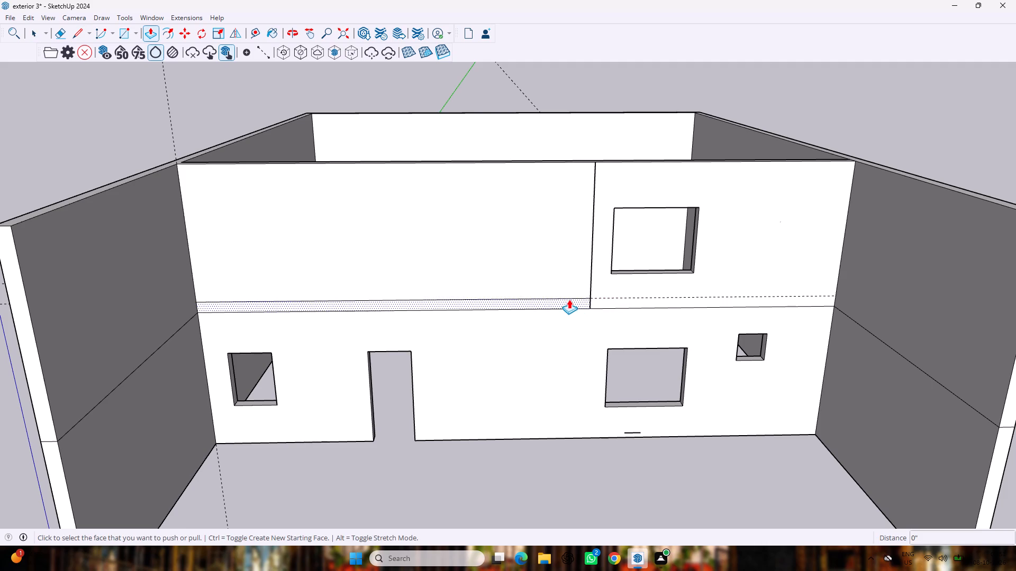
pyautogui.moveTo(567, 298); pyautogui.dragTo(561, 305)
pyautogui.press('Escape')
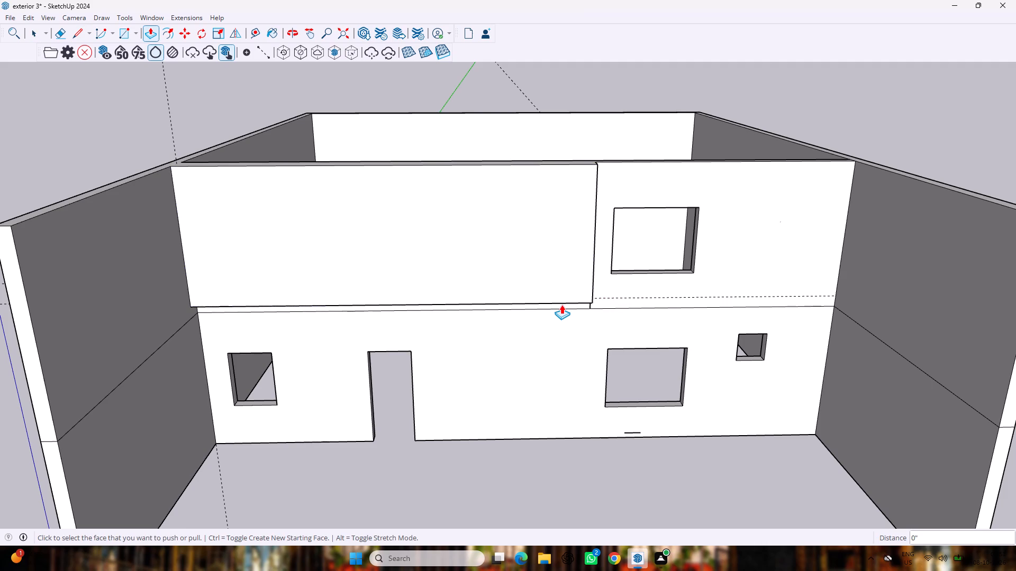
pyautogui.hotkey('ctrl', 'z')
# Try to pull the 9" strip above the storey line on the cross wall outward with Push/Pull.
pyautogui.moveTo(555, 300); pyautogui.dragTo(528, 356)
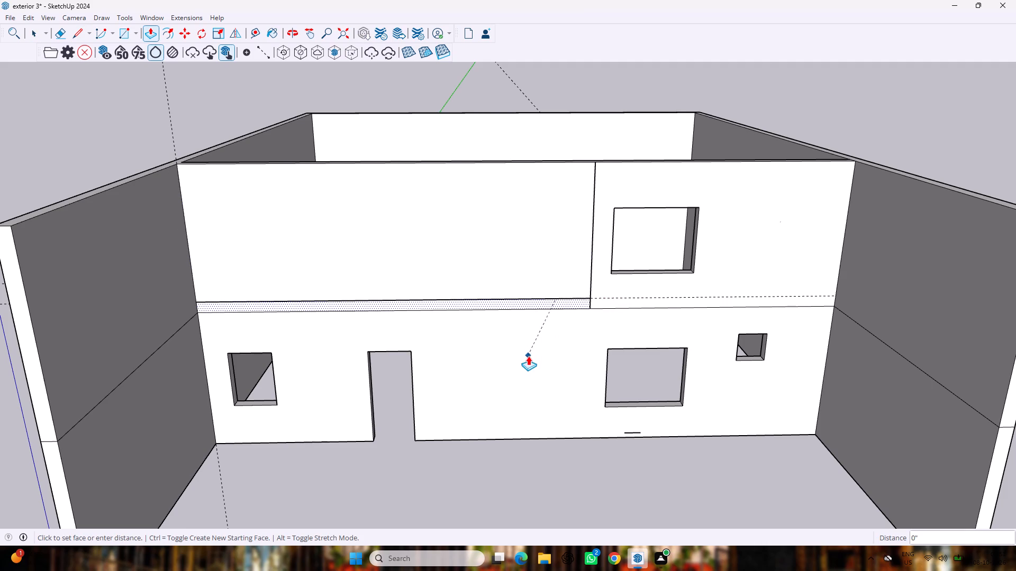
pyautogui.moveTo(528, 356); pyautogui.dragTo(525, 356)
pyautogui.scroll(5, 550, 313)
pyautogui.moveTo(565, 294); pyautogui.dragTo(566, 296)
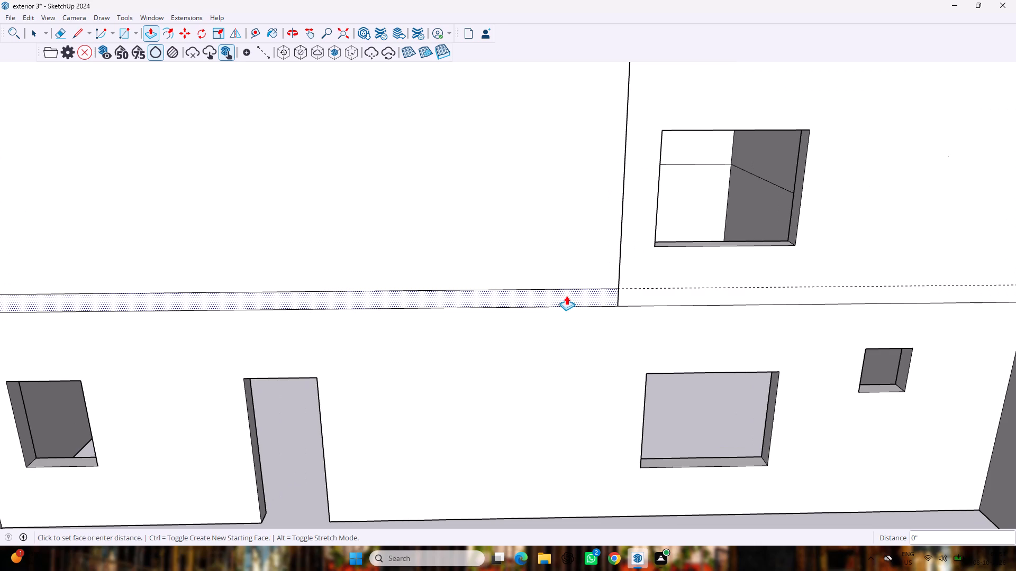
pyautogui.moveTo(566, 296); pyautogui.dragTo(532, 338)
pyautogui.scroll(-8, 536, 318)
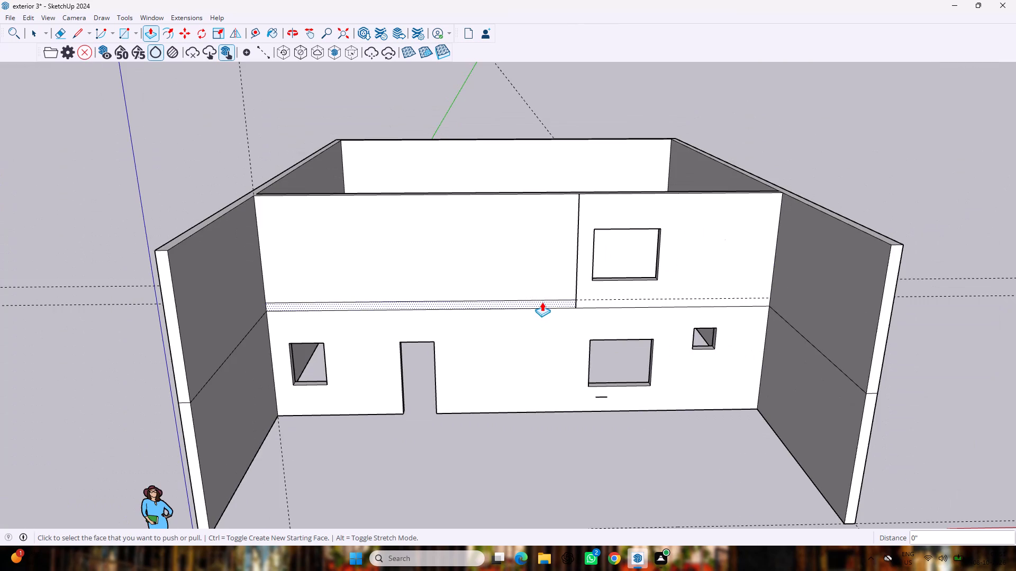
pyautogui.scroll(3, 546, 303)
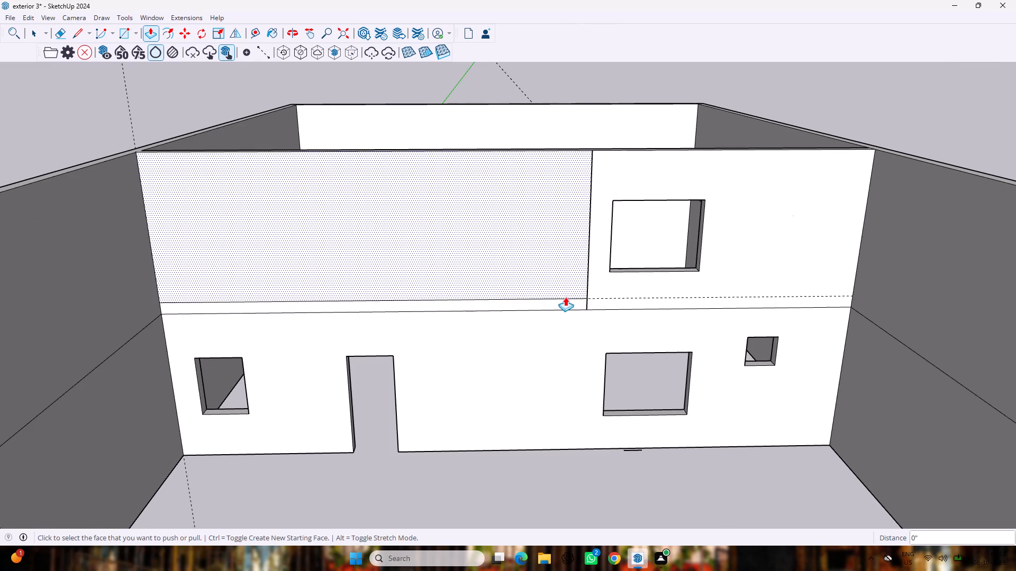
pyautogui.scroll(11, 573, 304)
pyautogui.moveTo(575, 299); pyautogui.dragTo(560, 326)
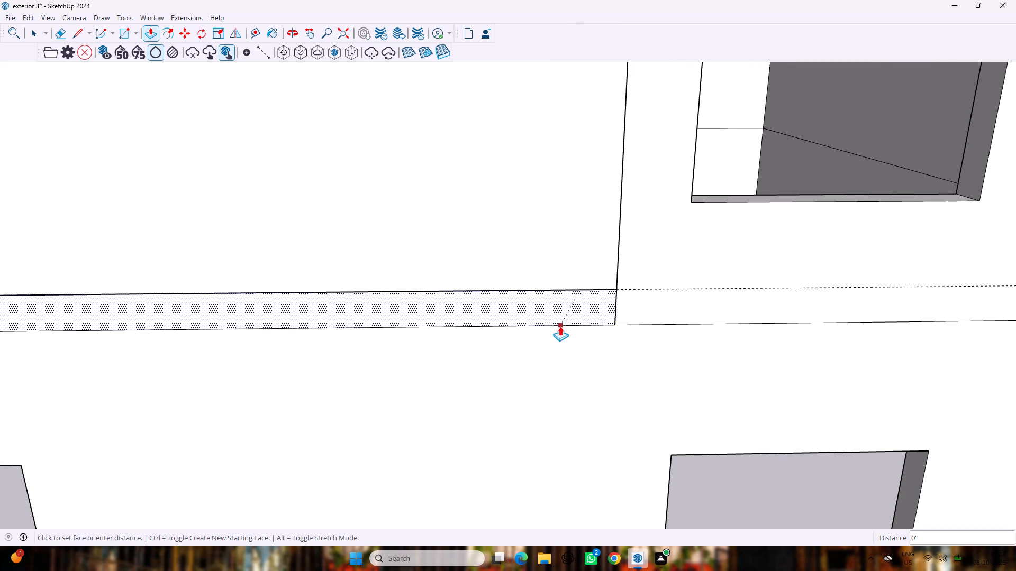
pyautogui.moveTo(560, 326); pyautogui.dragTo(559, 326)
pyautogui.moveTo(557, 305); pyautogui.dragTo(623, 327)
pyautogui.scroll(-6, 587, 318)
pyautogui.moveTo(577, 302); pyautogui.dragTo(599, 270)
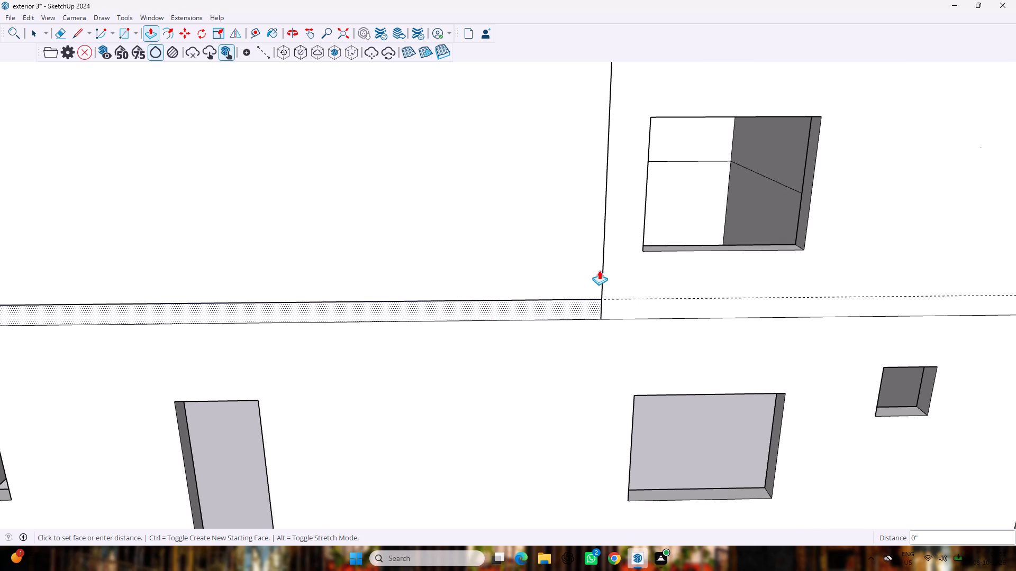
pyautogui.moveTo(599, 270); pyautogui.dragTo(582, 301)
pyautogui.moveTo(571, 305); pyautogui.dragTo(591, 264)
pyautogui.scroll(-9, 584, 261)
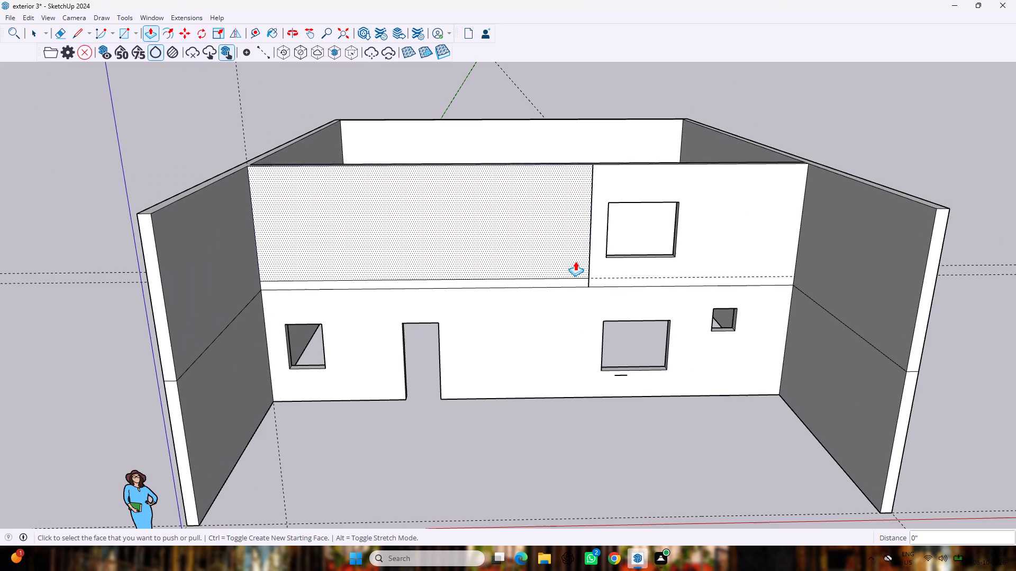
# Place a guide 9" above the storey line on the reverse side of the cross wall with the Tape Measure.
pyautogui.moveTo(626, 149); pyautogui.dragTo(77, 292, button='middle')
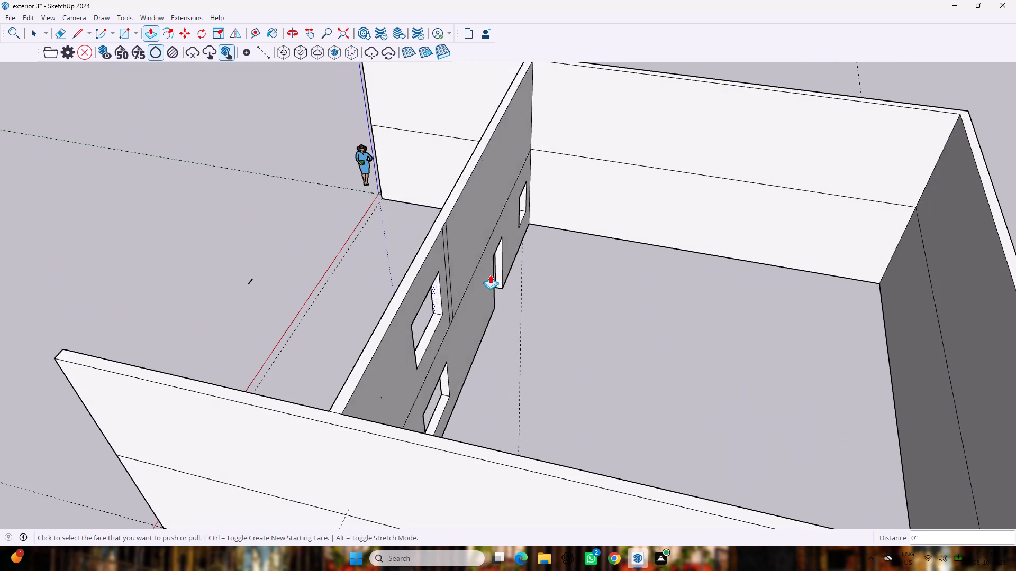
pyautogui.scroll(4, 494, 263)
pyautogui.scroll(3, 416, 321)
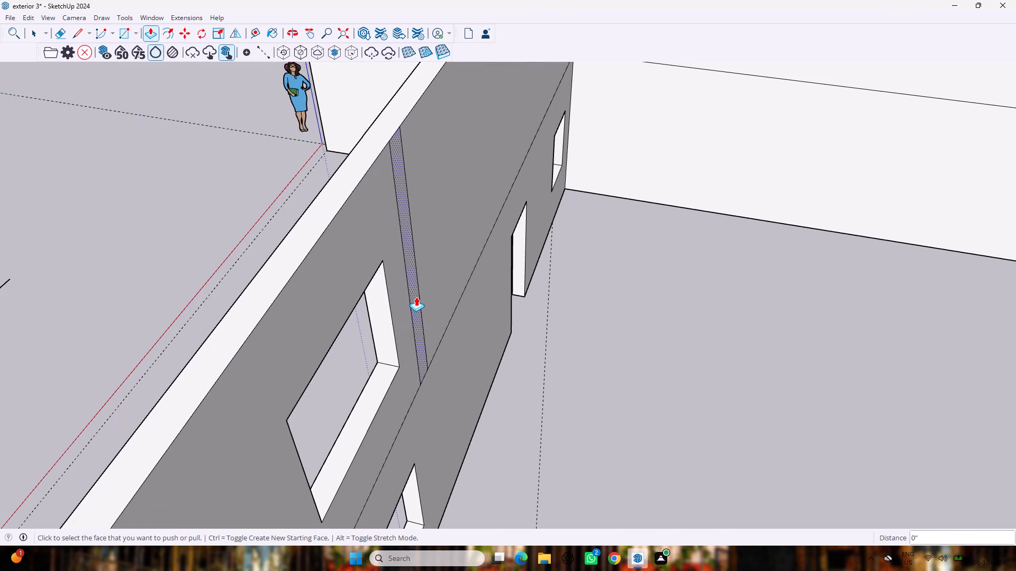
pyautogui.press('t')
pyautogui.scroll(9, 460, 328)
pyautogui.moveTo(453, 304); pyautogui.dragTo(438, 291, button='middle')
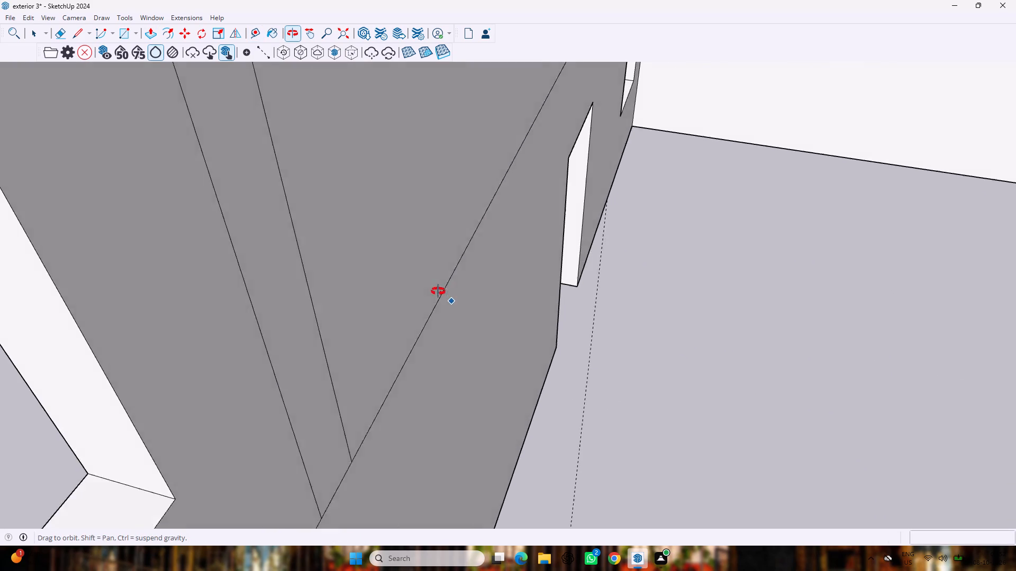
pyautogui.moveTo(438, 291); pyautogui.dragTo(342, 192, button='middle')
pyautogui.click(374, 231)
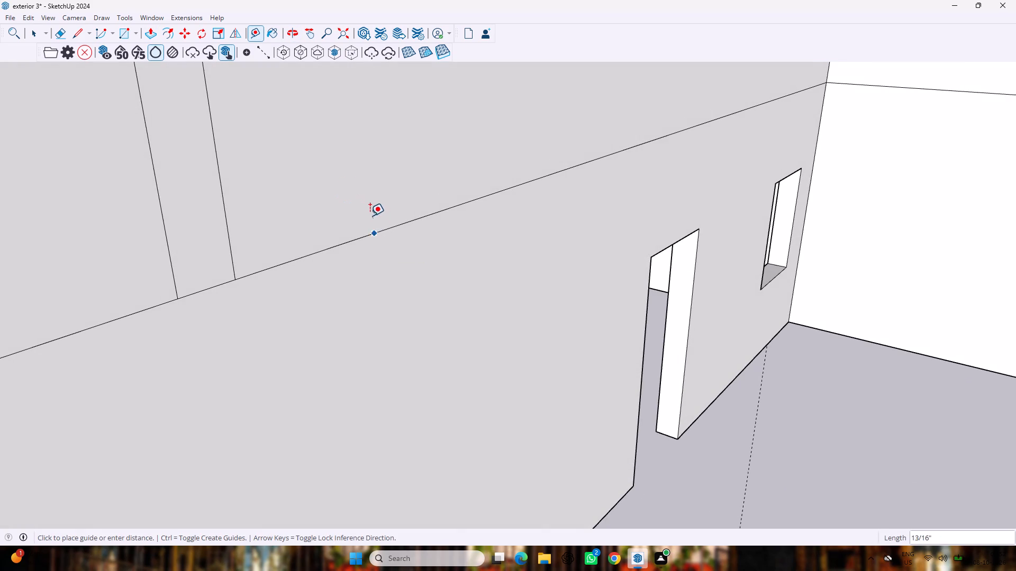
pyautogui.press('9')
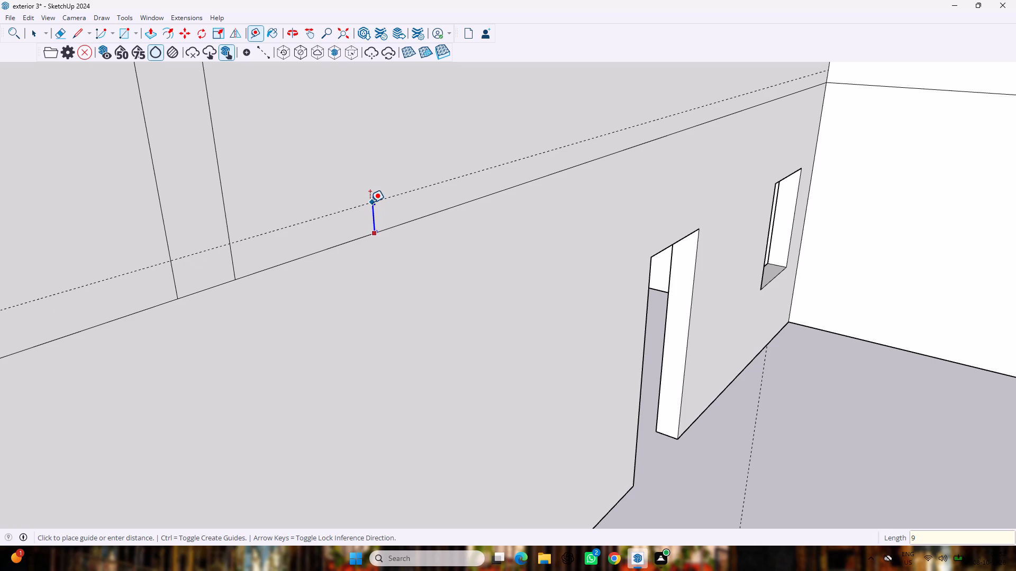
pyautogui.hotkey('shift', '"')
pyautogui.press('Return')
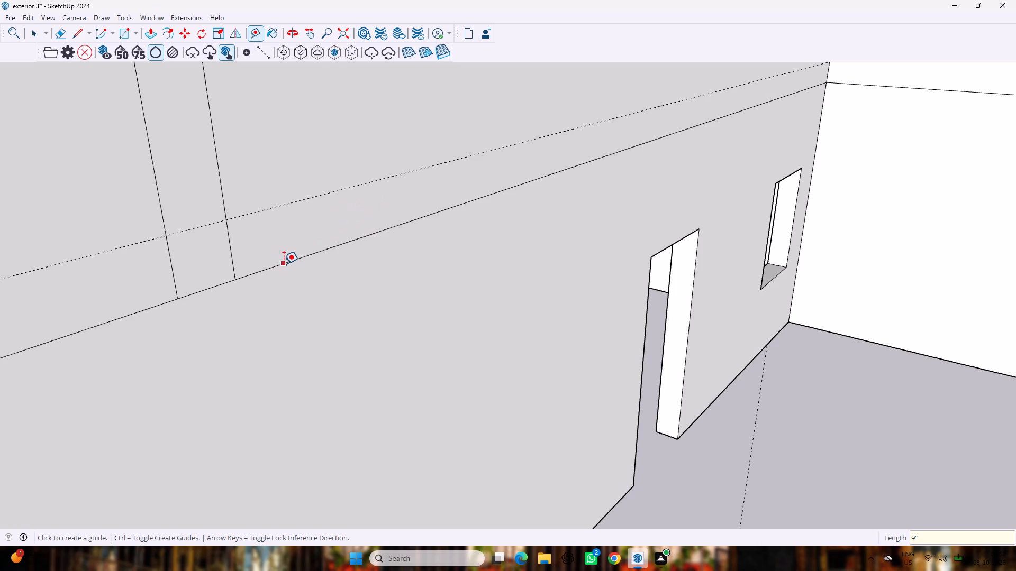
# Draw a line about 26' long along the new guide, from the nearer vertical edge of the narrow strip to the side wall.
pyautogui.press('l')
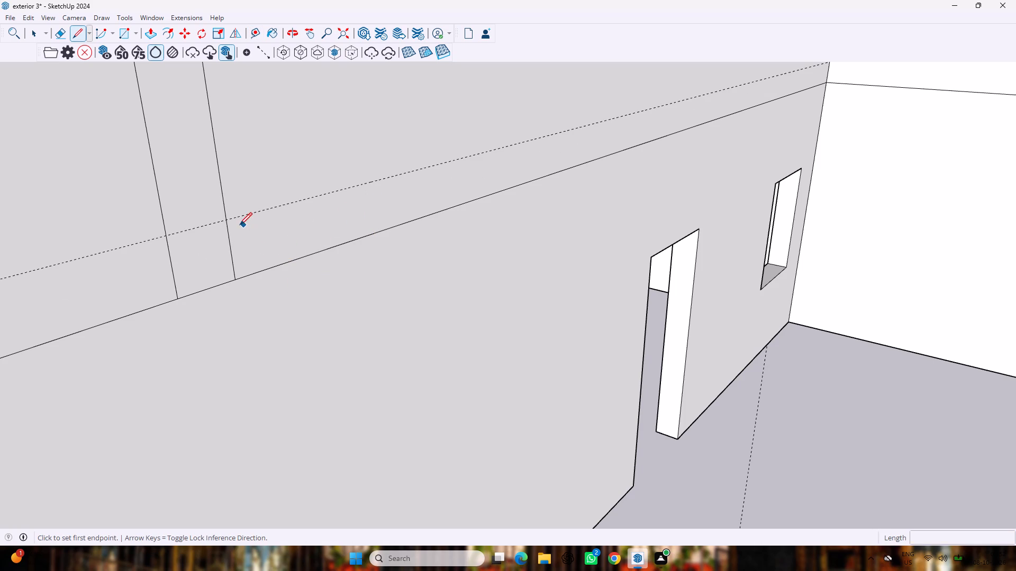
pyautogui.click(229, 222)
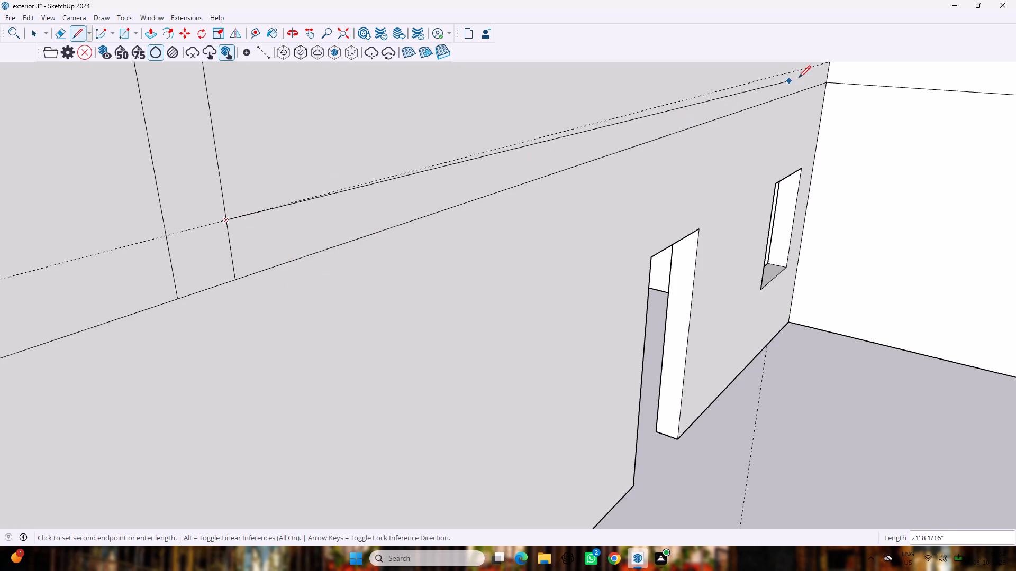
pyautogui.scroll(-5, 833, 75)
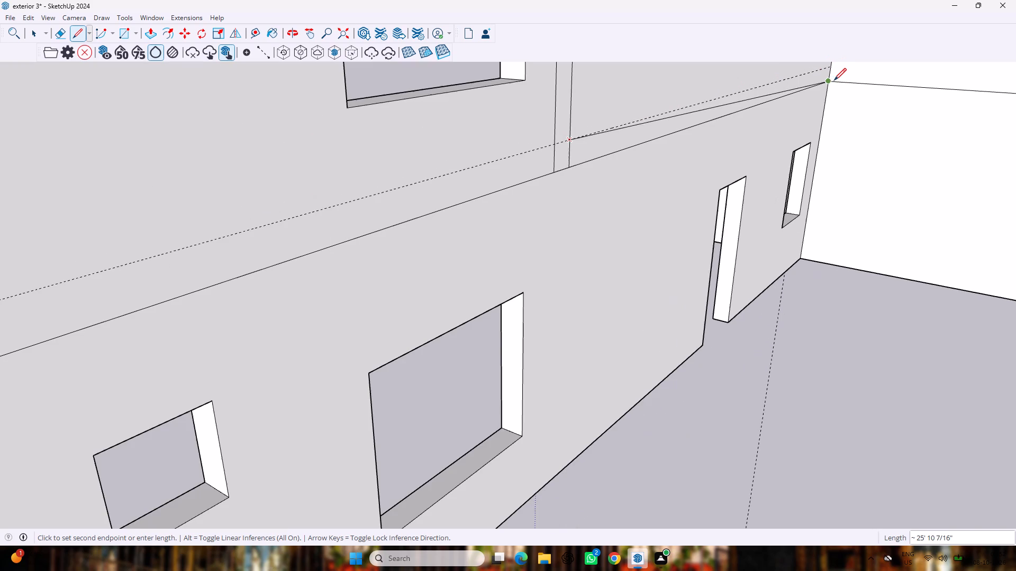
pyautogui.click(832, 69)
pyautogui.scroll(-2, 823, 78)
pyautogui.scroll(1, 823, 92)
pyautogui.scroll(-3, 823, 93)
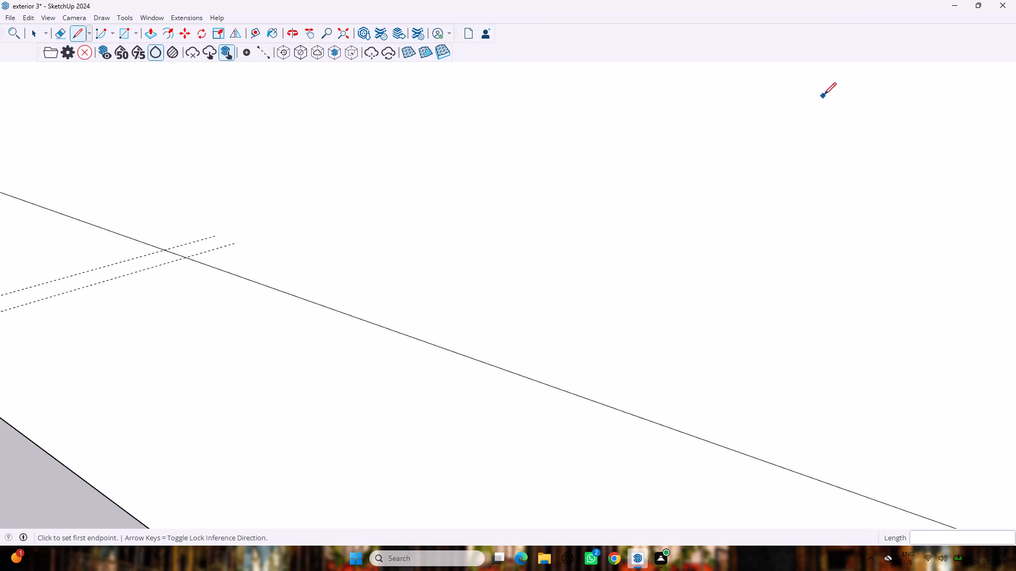
pyautogui.scroll(-1, 824, 95)
pyautogui.scroll(-20, 824, 95)
pyautogui.scroll(-7, 824, 95)
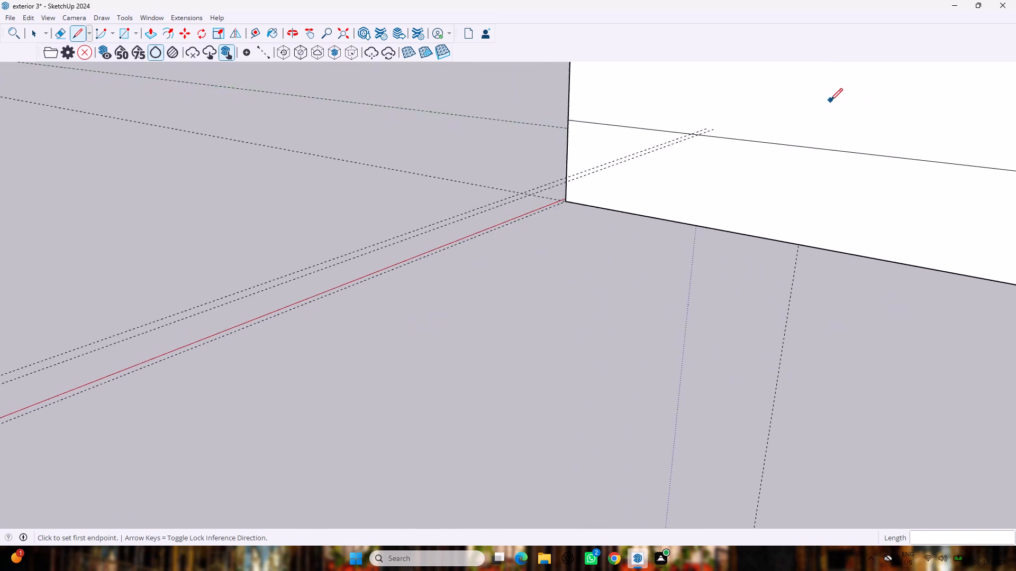
pyautogui.scroll(-9, 830, 100)
# Erase the dashed guide below the upper window on the open-side face of the cross wall.
pyautogui.press('space')
pyautogui.scroll(-7, 833, 102)
pyautogui.scroll(1, 918, 106)
pyautogui.moveTo(928, 102); pyautogui.dragTo(930, 115, button='middle')
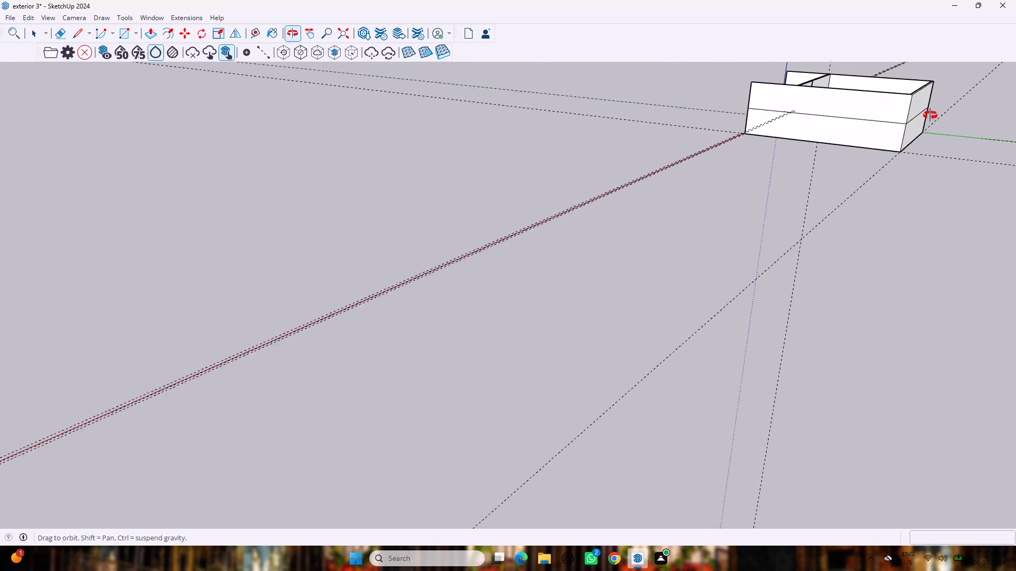
pyautogui.moveTo(930, 115); pyautogui.dragTo(1015, 115, button='middle')
pyautogui.scroll(-4, 1015, 115)
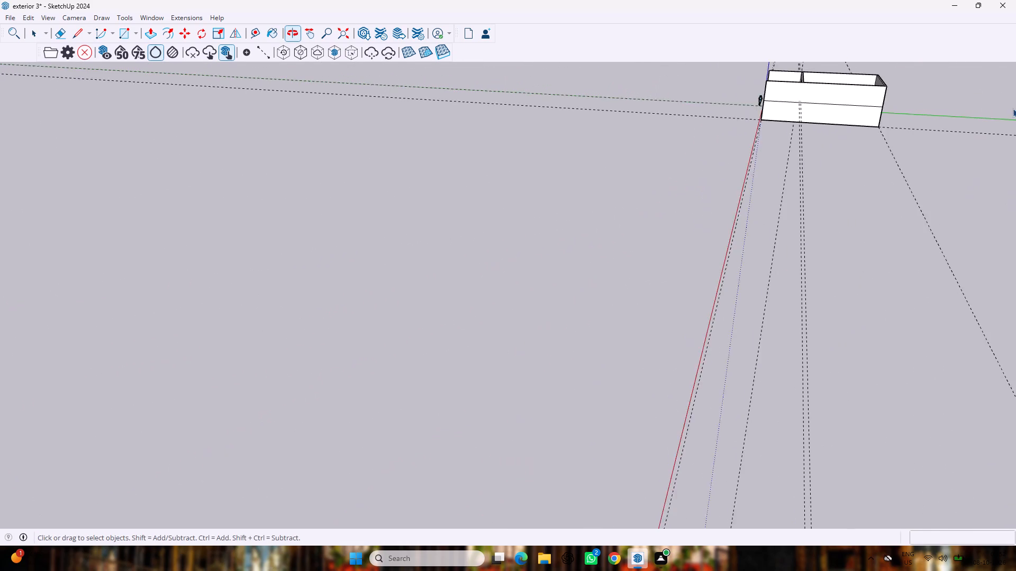
pyautogui.scroll(-4, 1013, 108)
pyautogui.scroll(13, 830, 74)
pyautogui.moveTo(795, 98); pyautogui.dragTo(868, 138, button='middle')
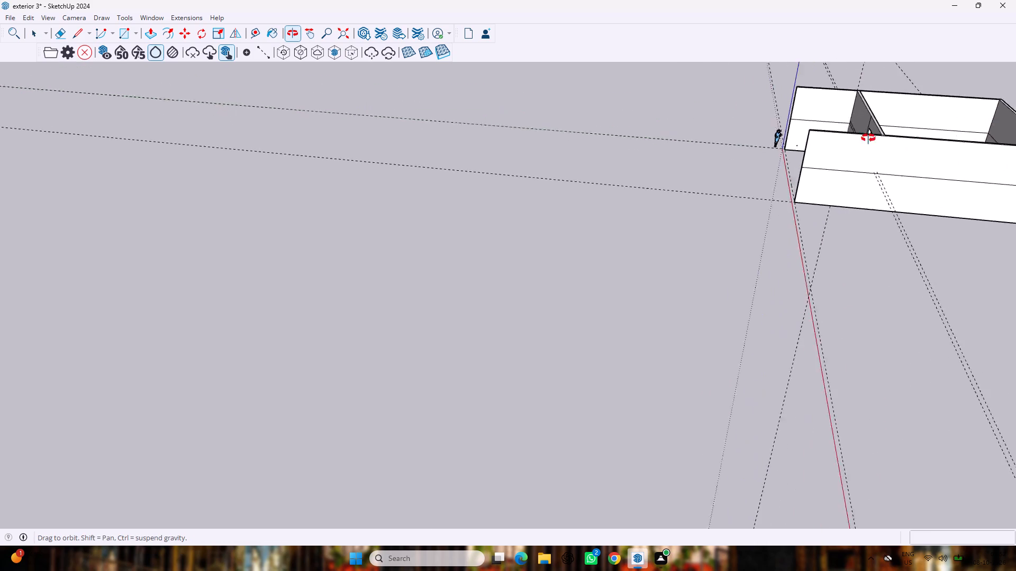
pyautogui.moveTo(868, 138); pyautogui.dragTo(1015, 82, button='middle')
pyautogui.scroll(11, 565, 101)
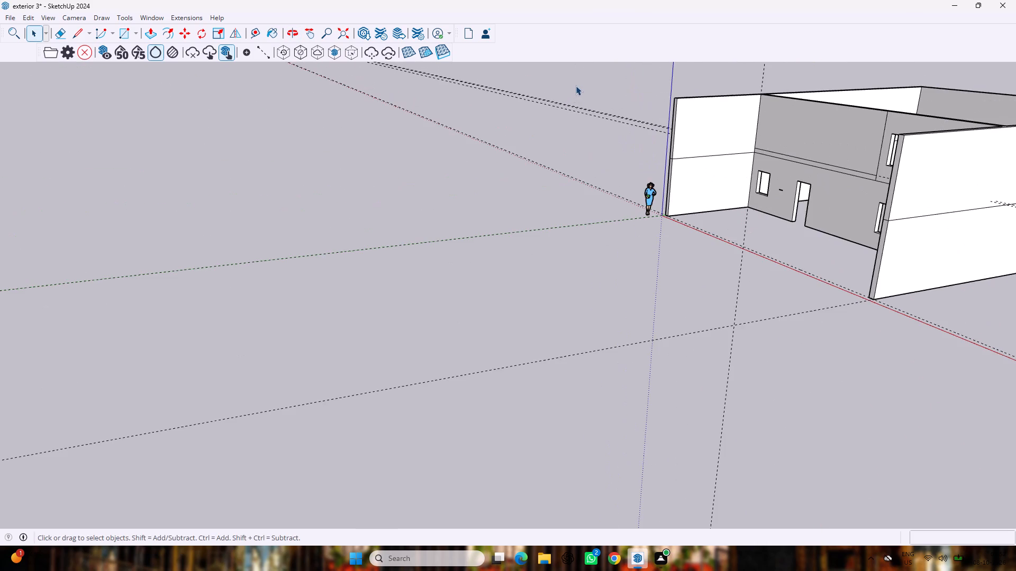
pyautogui.moveTo(610, 143); pyautogui.dragTo(793, 140, button='middle')
pyautogui.scroll(5, 705, 122)
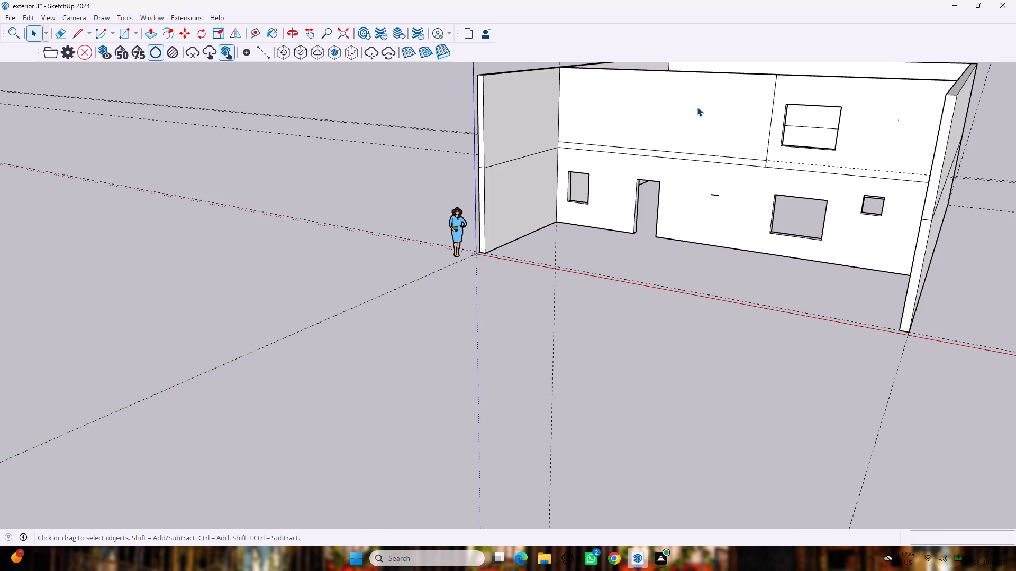
pyautogui.press('e')
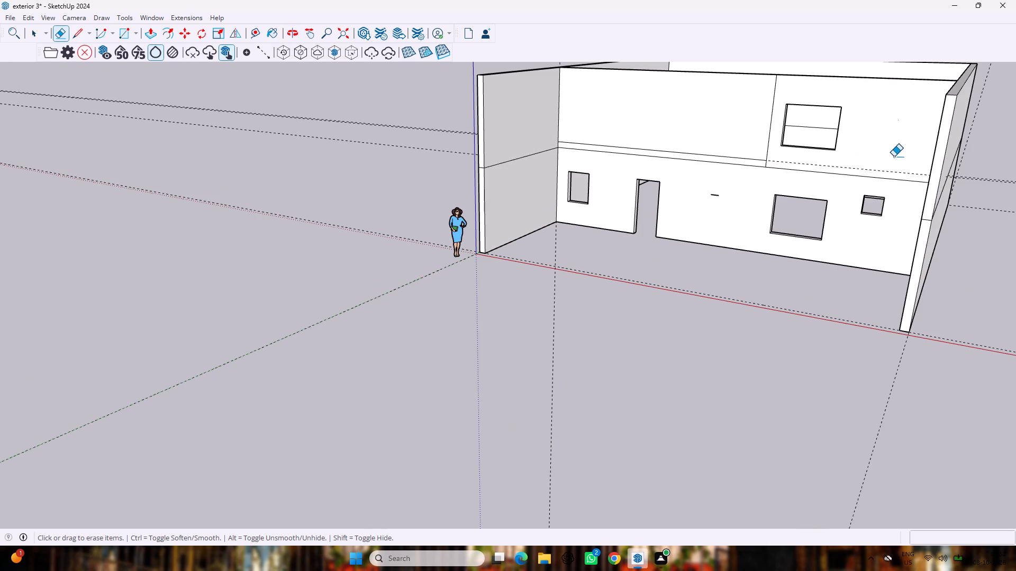
pyautogui.moveTo(894, 156); pyautogui.dragTo(894, 174)
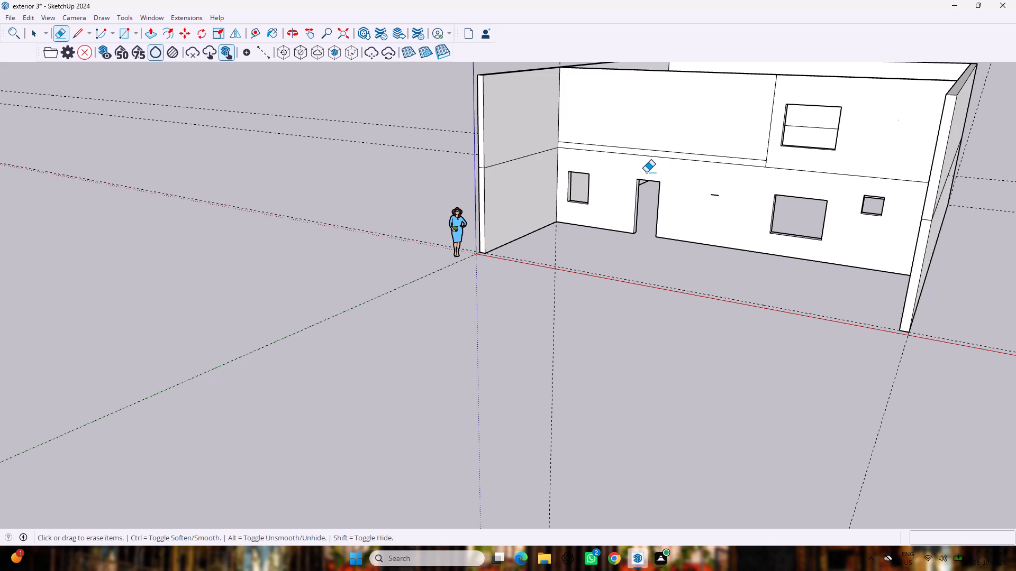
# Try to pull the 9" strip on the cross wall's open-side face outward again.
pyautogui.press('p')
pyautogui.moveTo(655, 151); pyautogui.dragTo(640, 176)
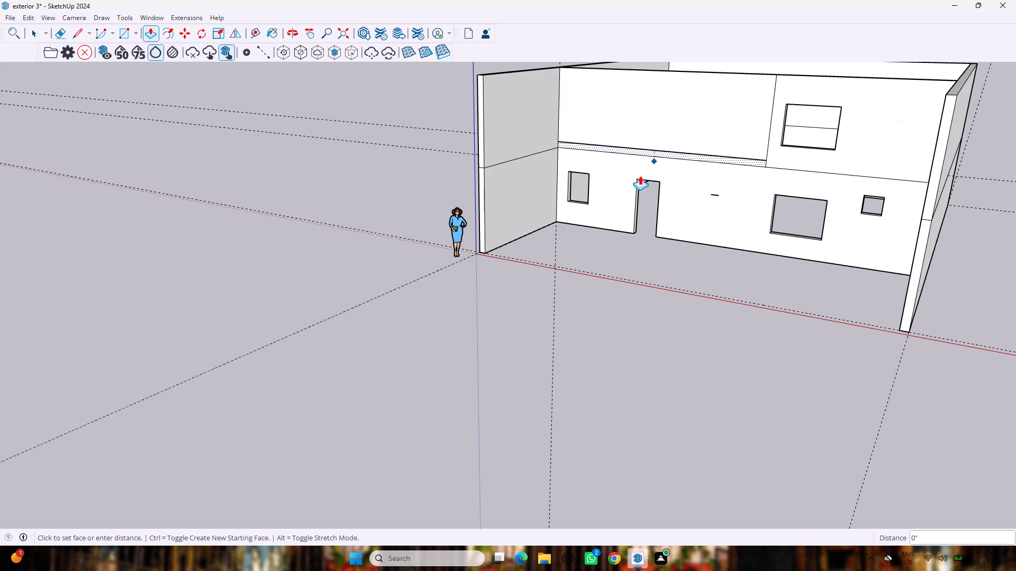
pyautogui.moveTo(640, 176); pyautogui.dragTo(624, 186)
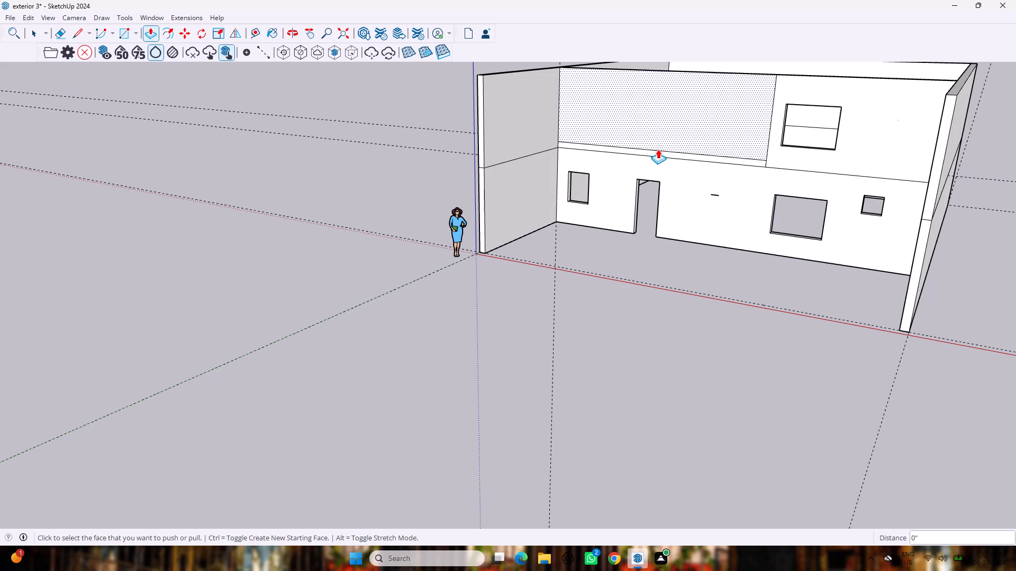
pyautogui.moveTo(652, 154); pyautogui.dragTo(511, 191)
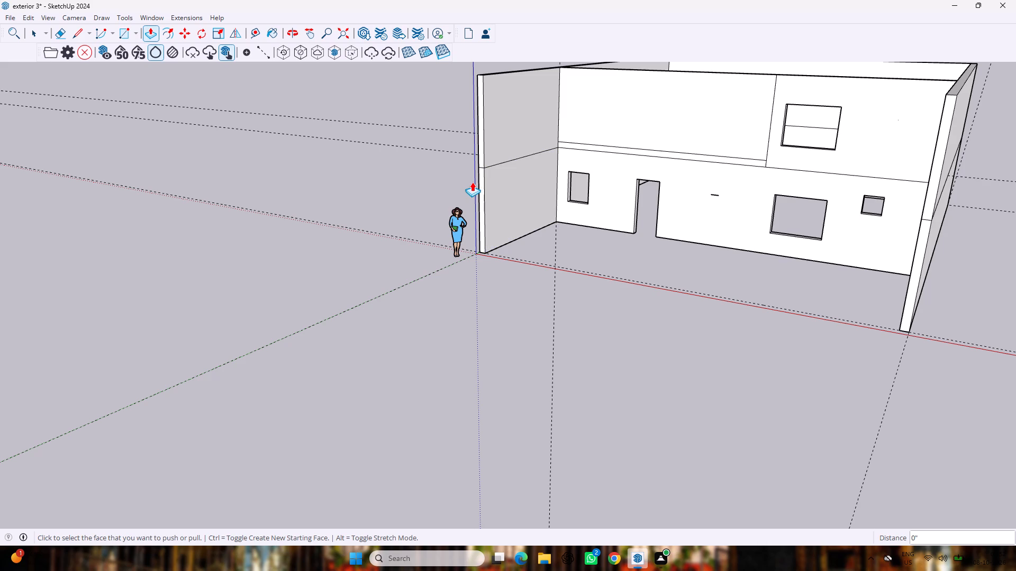
# Draw a line about 17'4" long on the adjoining side wall, from the strip's top corner parallel to the storey line to the wall's outer edge.
pyautogui.press('l')
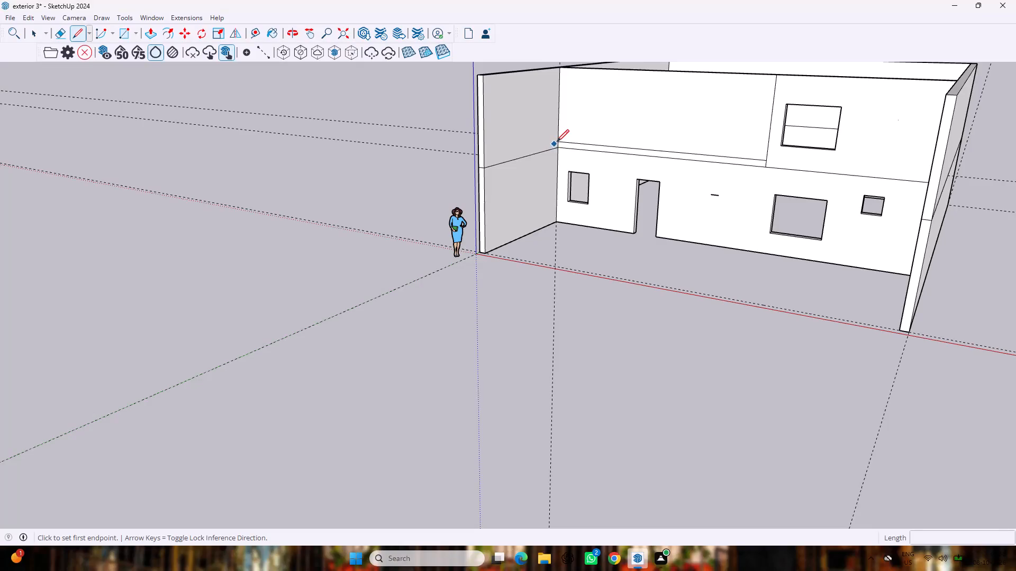
pyautogui.scroll(11, 556, 145)
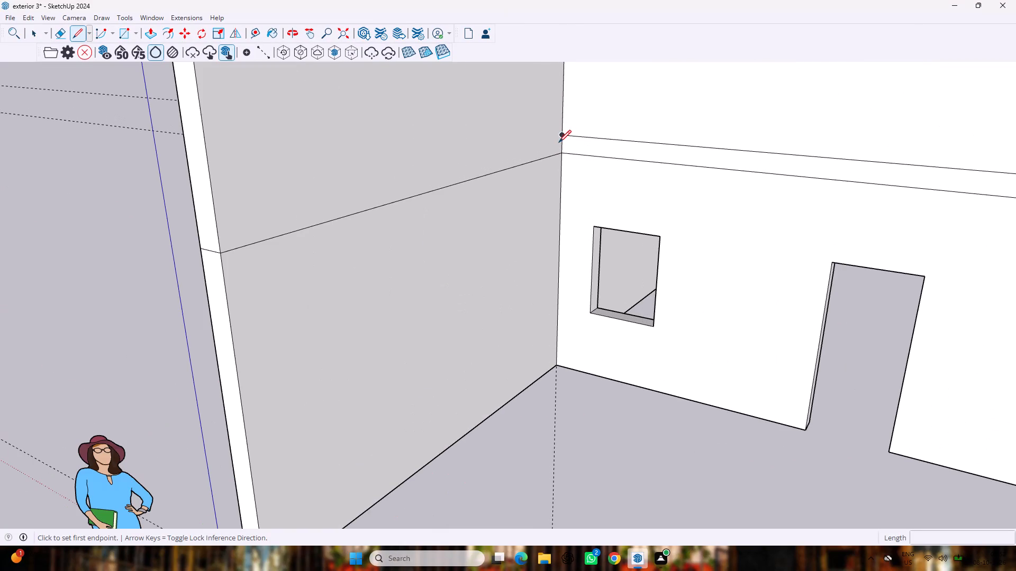
pyautogui.click(563, 138)
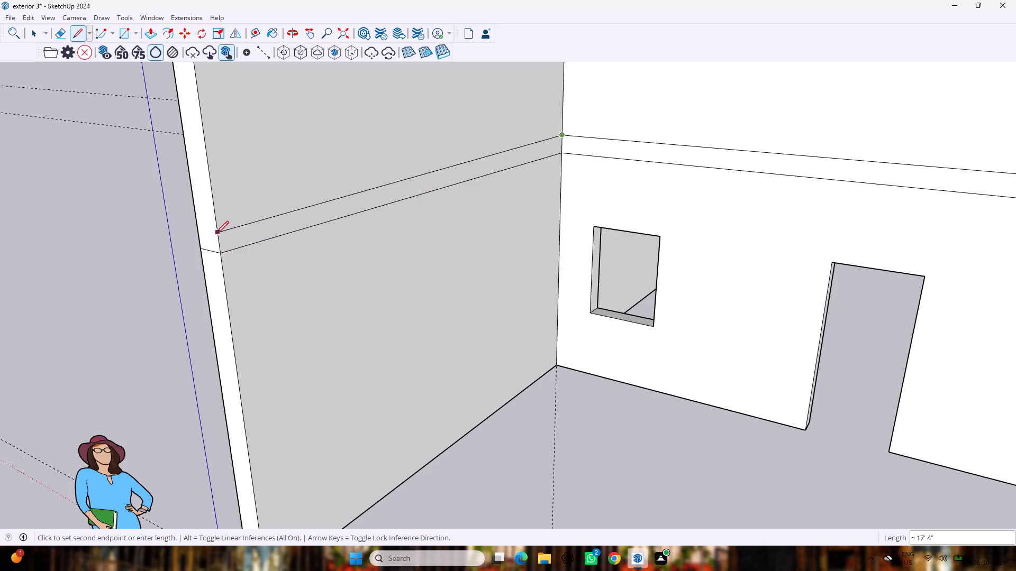
pyautogui.click(216, 233)
pyautogui.press('space')
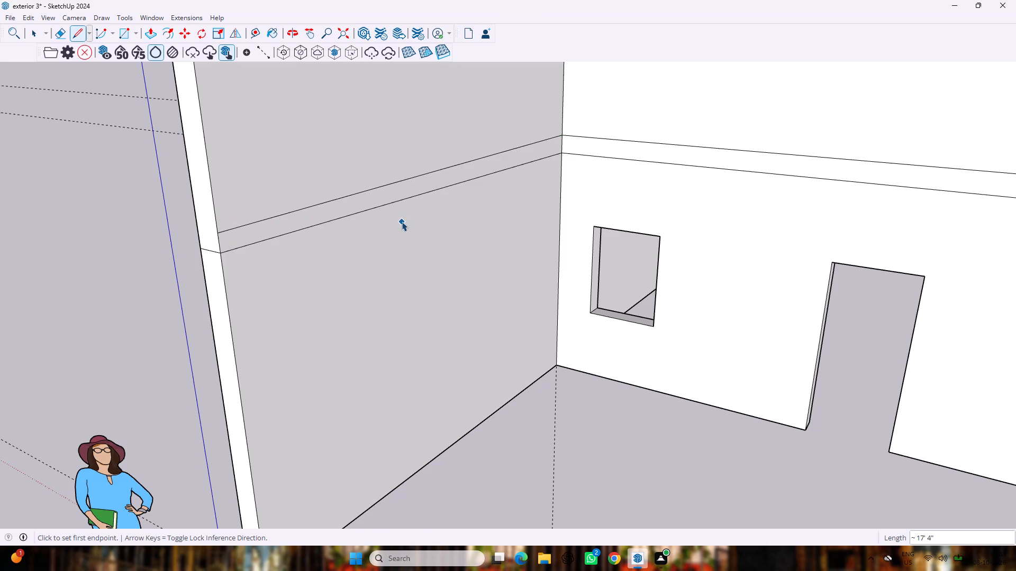
# Extrude the strip above the side wall's storey line about 1'8" inward with Push/Pull.
pyautogui.press('p')
pyautogui.moveTo(384, 195); pyautogui.dragTo(447, 222)
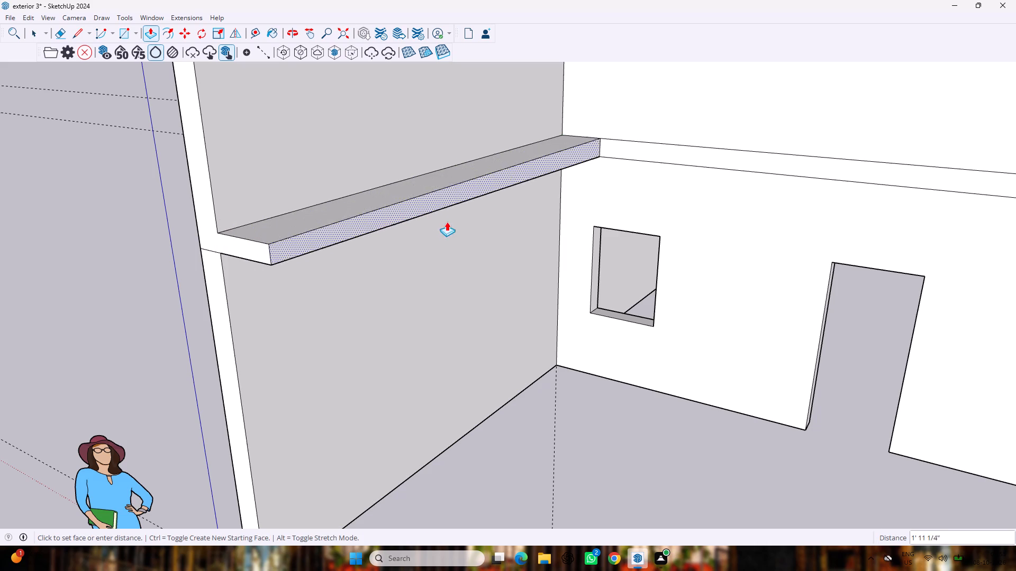
pyautogui.moveTo(447, 222); pyautogui.dragTo(591, 281)
pyautogui.scroll(-10, 589, 263)
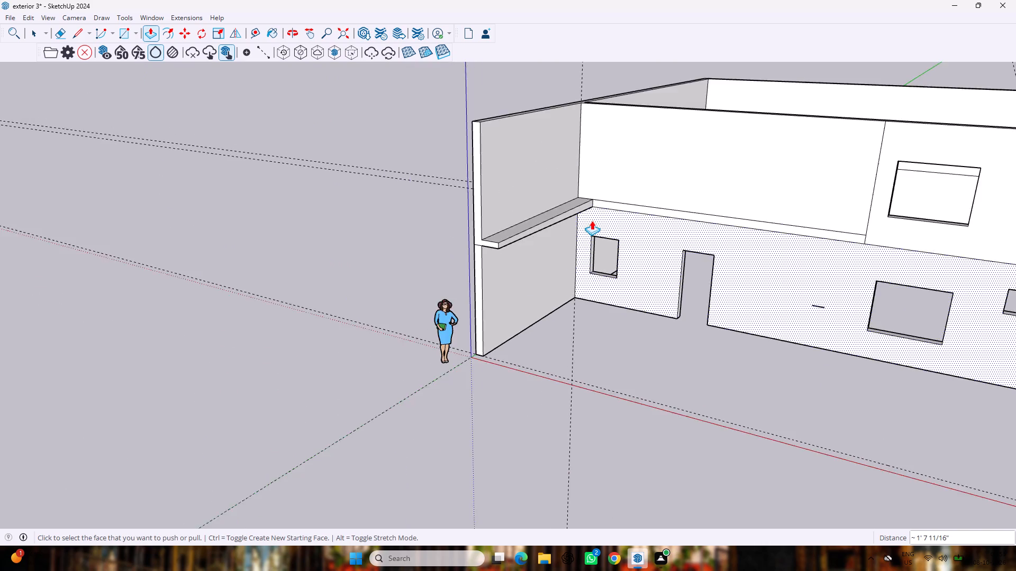
pyautogui.scroll(-3, 592, 220)
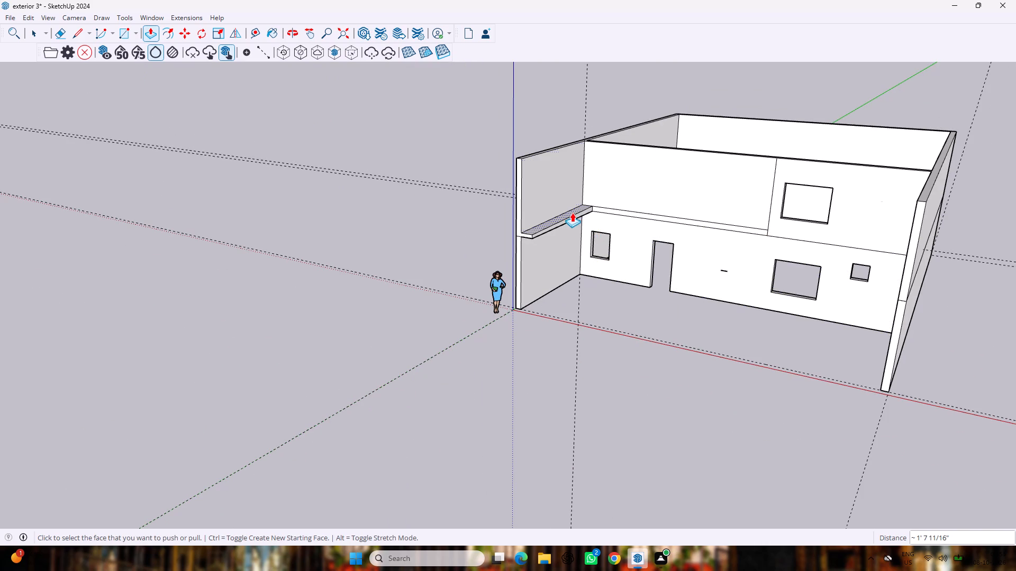
# Extrude the slab strip's inner edge face about 24'11" across to the vertical line on the upper cross wall with Push/Pull.
pyautogui.scroll(3, 571, 214)
pyautogui.moveTo(562, 223); pyautogui.dragTo(837, 281)
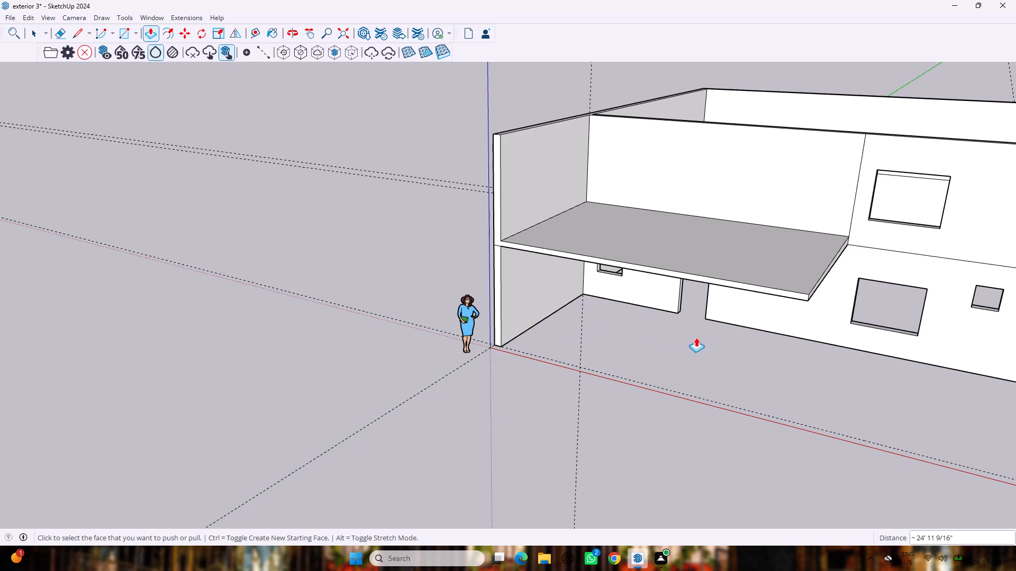
pyautogui.scroll(3, 696, 335)
pyautogui.scroll(-3, 696, 328)
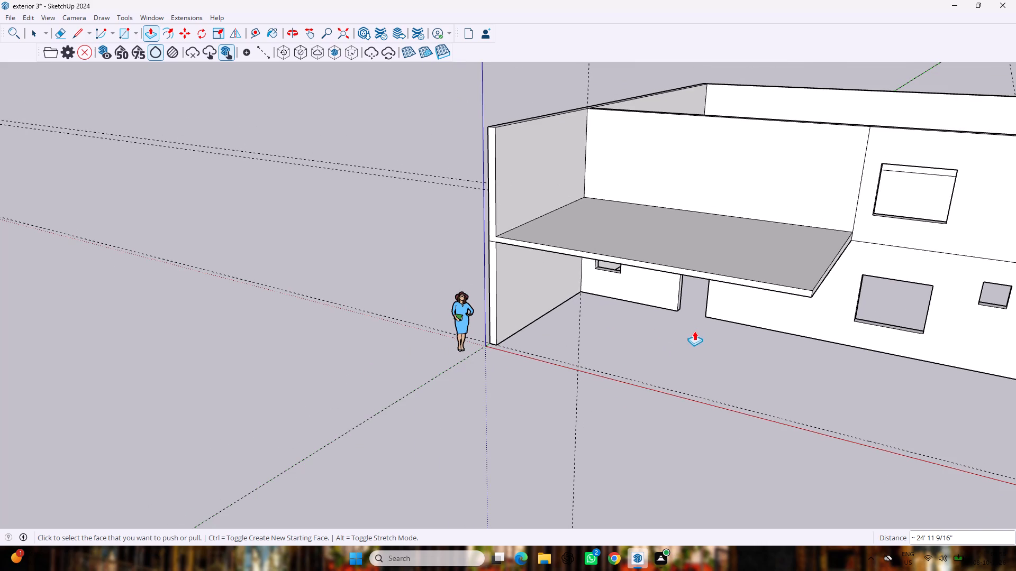
pyautogui.press('space')
# Push the upper-storey end face of the side wall farther from the origin back 17'4", flush with the cross wall.
pyautogui.scroll(-7, 734, 348)
pyautogui.scroll(1, 740, 311)
pyautogui.scroll(-1, 740, 311)
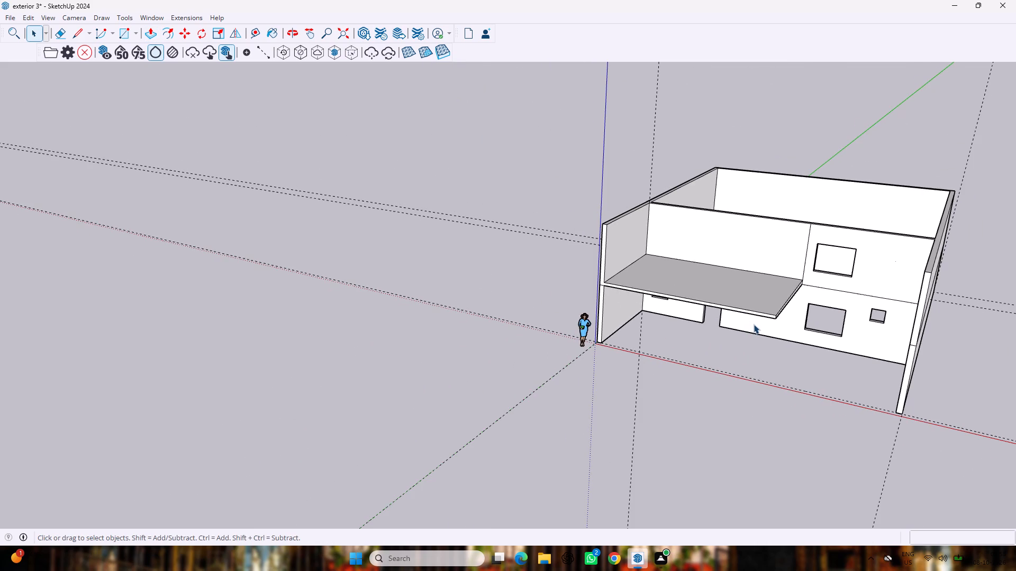
pyautogui.press('p')
pyautogui.moveTo(920, 296); pyautogui.dragTo(931, 263)
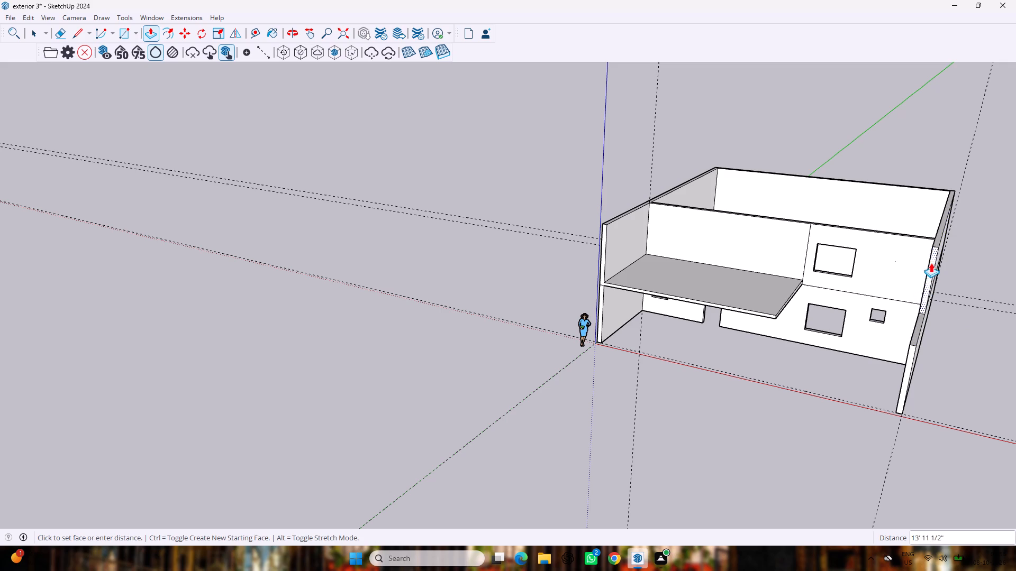
pyautogui.moveTo(931, 263); pyautogui.dragTo(932, 254)
pyautogui.scroll(11, 939, 254)
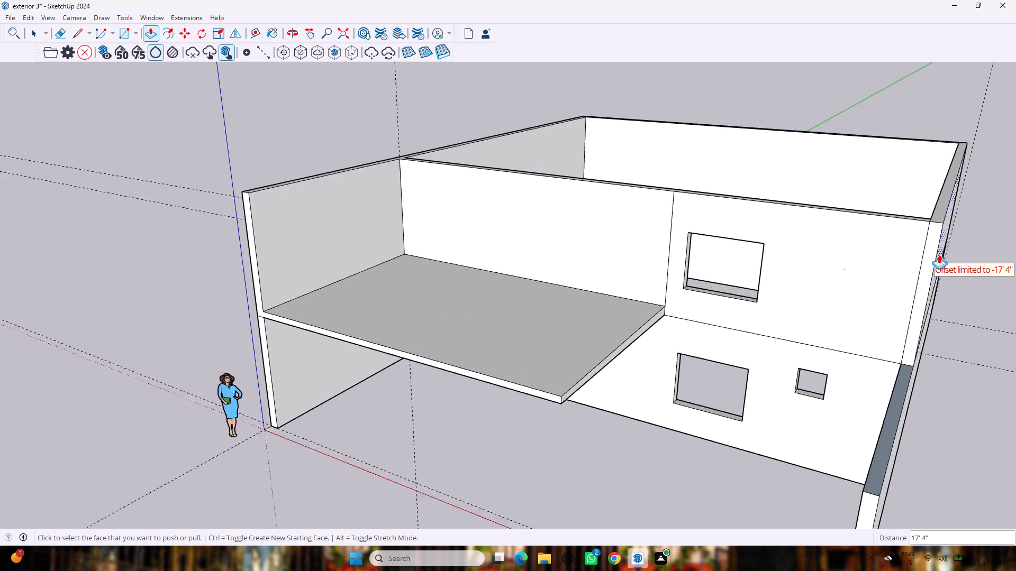
pyautogui.scroll(1, 939, 254)
pyautogui.press('space')
# Push the ground-floor end face of the side wall at the origin, below the slab, back 17'4" to the cross wall.
pyautogui.scroll(-3, 1012, 317)
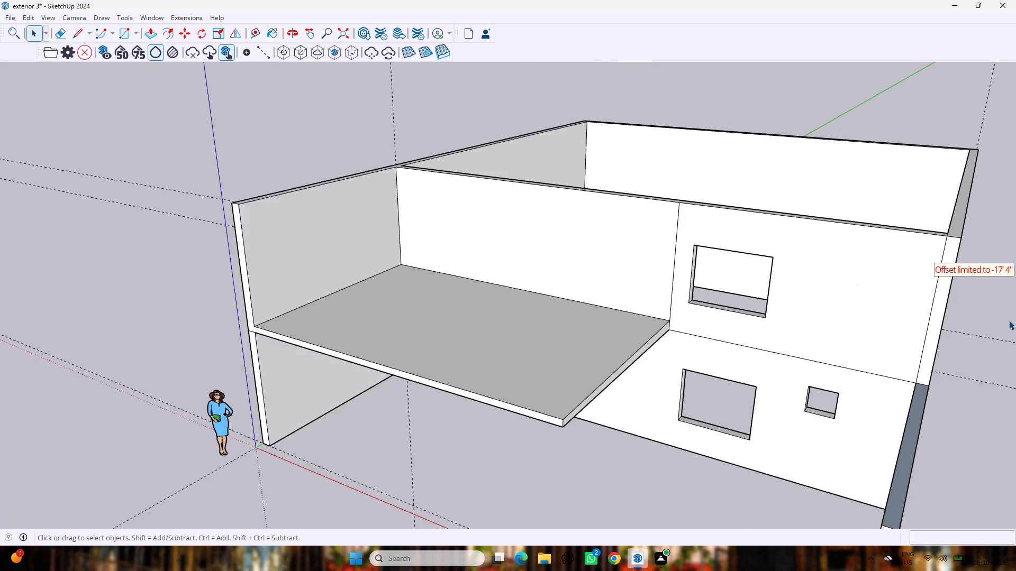
pyautogui.scroll(-5, 1009, 320)
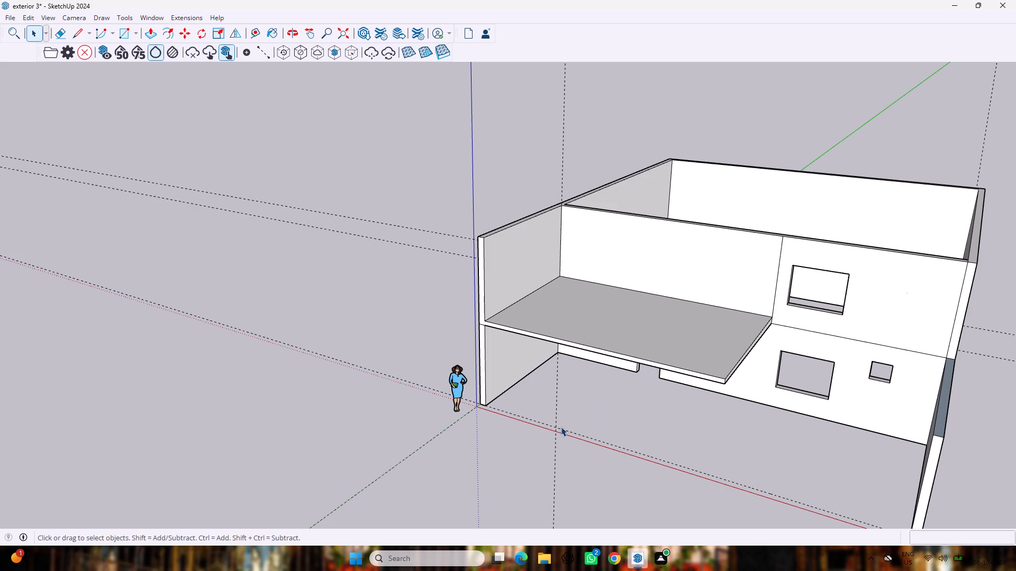
pyautogui.moveTo(561, 424); pyautogui.dragTo(652, 387, button='middle')
pyautogui.scroll(4, 674, 383)
pyautogui.moveTo(675, 387); pyautogui.dragTo(676, 320, button='middle')
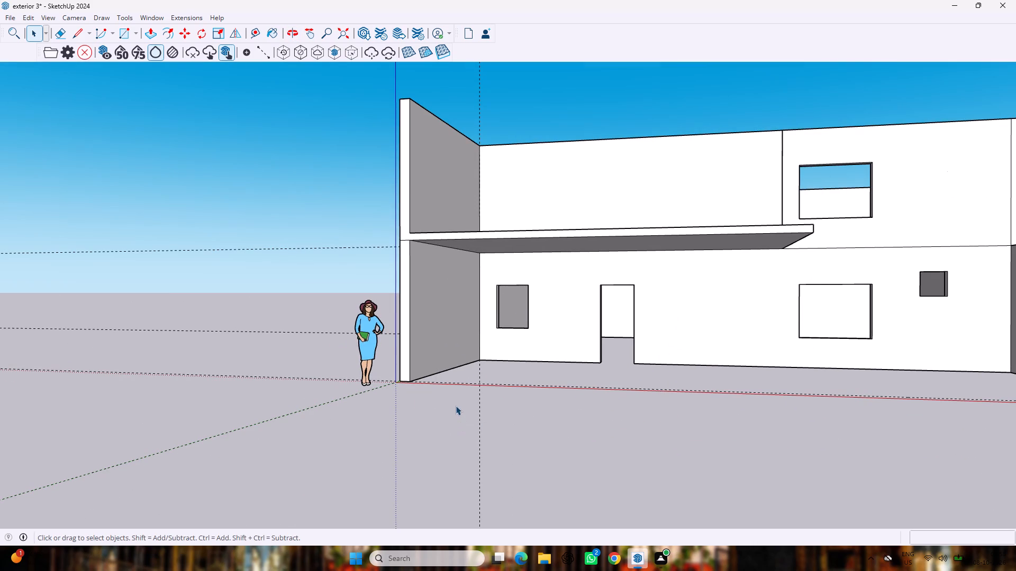
pyautogui.moveTo(453, 398); pyautogui.dragTo(467, 454, button='middle')
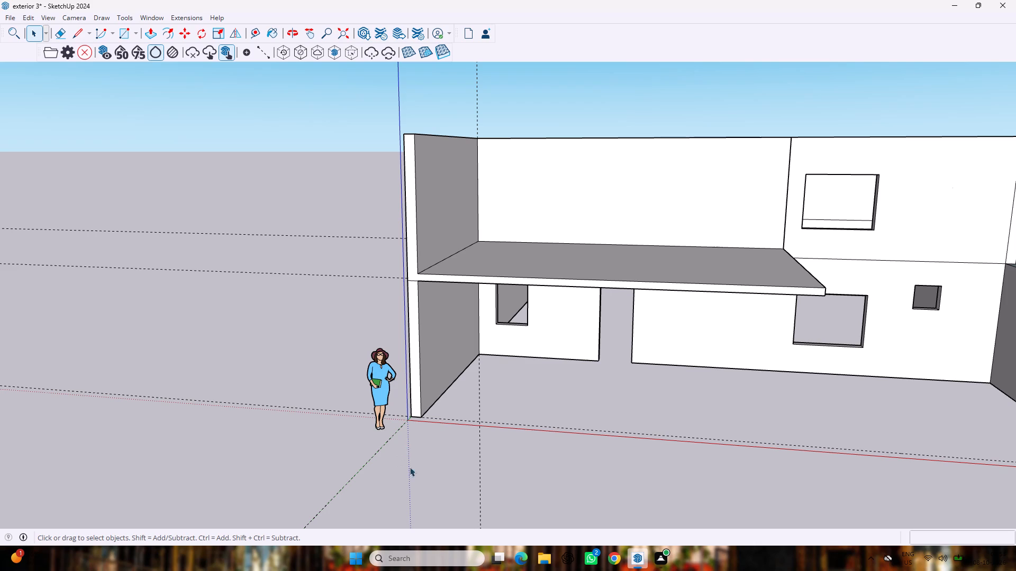
pyautogui.press('p')
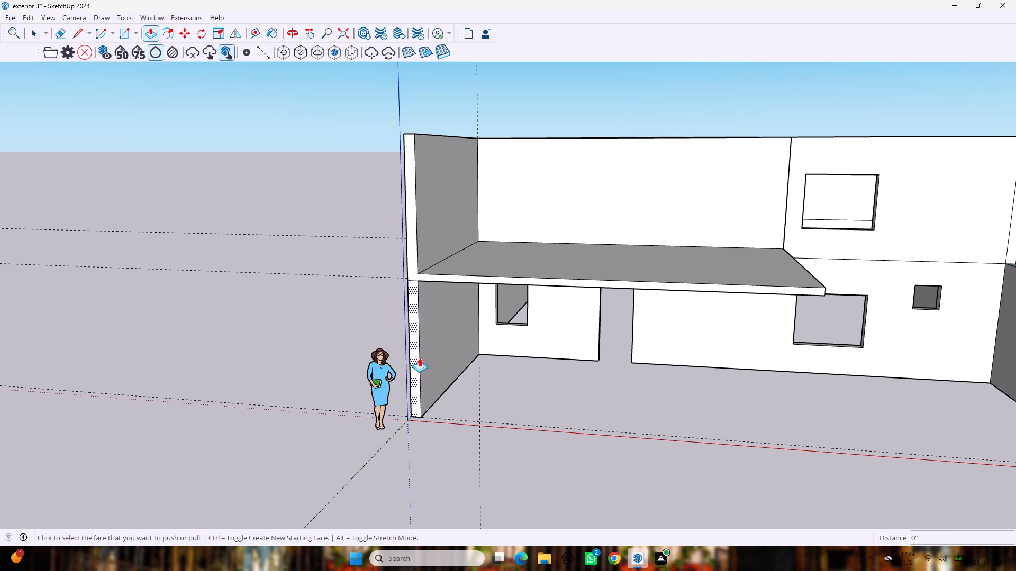
pyautogui.moveTo(412, 360); pyautogui.dragTo(480, 321)
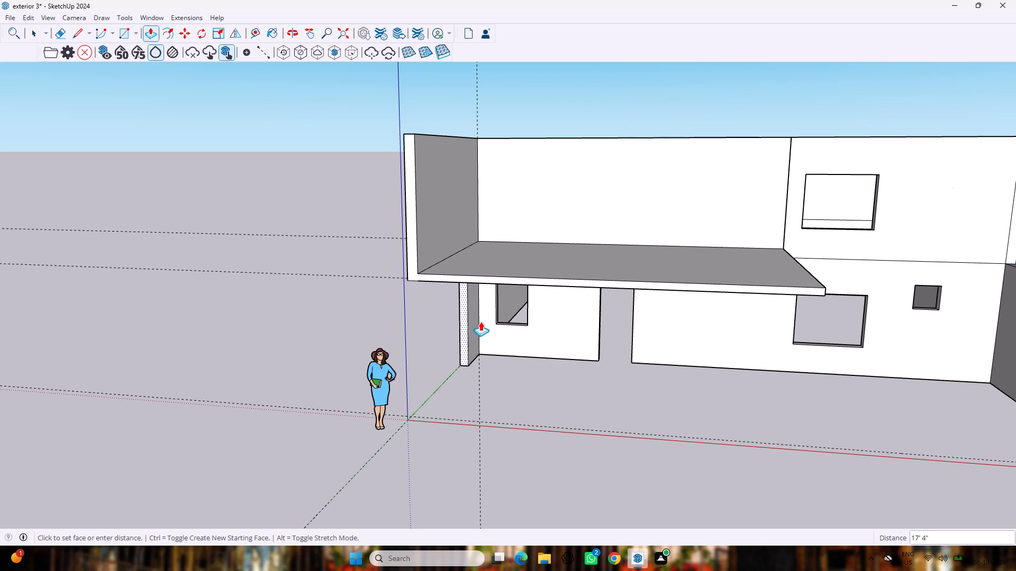
pyautogui.moveTo(480, 321); pyautogui.dragTo(483, 320)
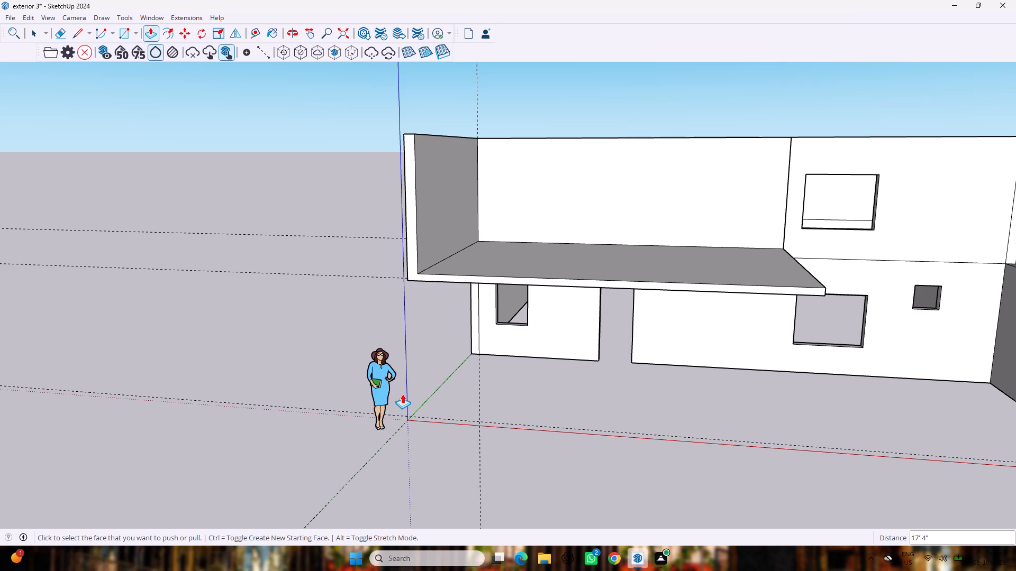
# Push the ground-floor end face of the opposite side wall back 17'4", flush with the cross wall.
pyautogui.scroll(-9, 402, 393)
pyautogui.scroll(5, 779, 404)
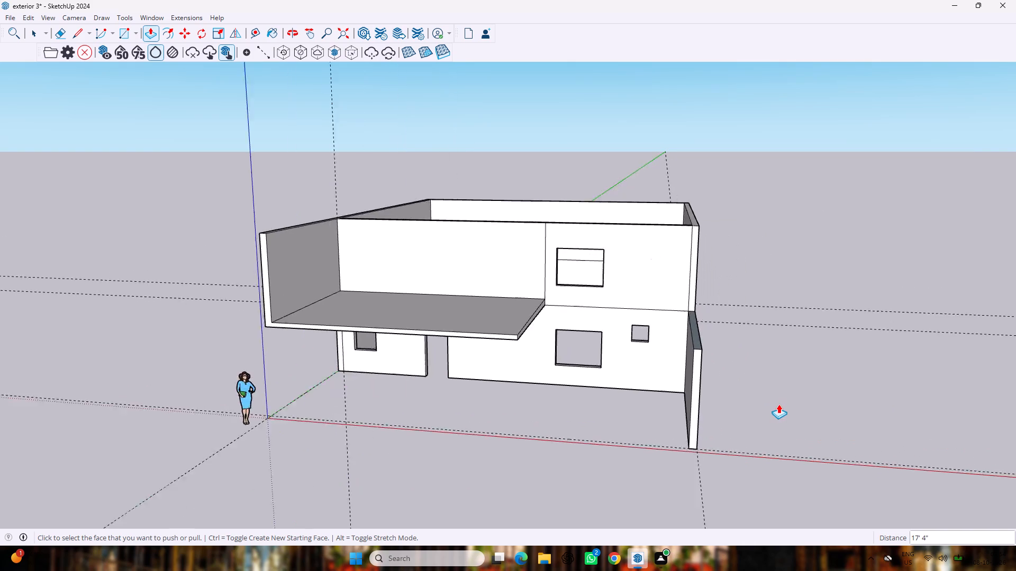
pyautogui.scroll(2, 778, 404)
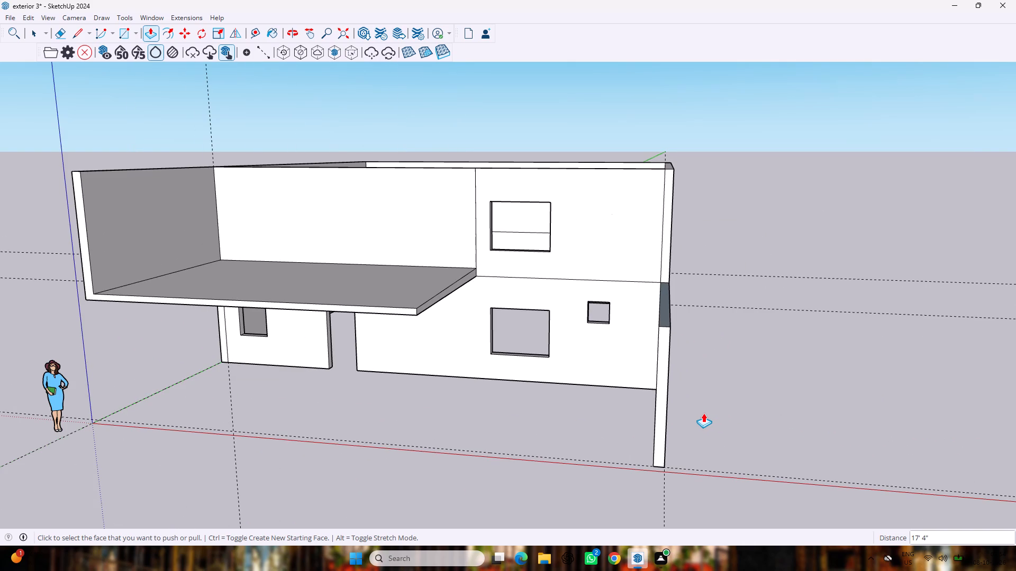
pyautogui.moveTo(660, 416); pyautogui.dragTo(665, 385)
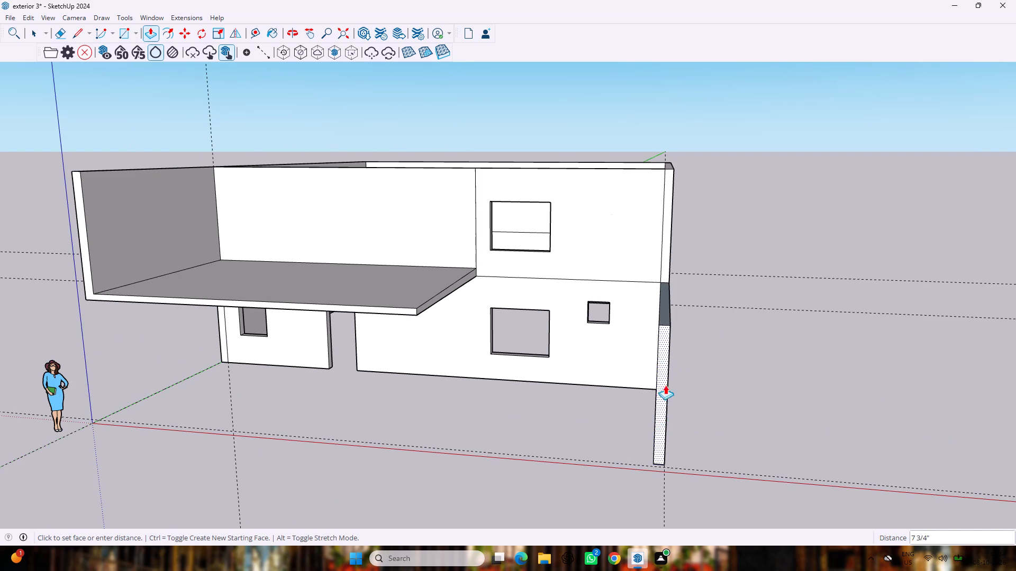
pyautogui.moveTo(665, 385); pyautogui.dragTo(653, 351)
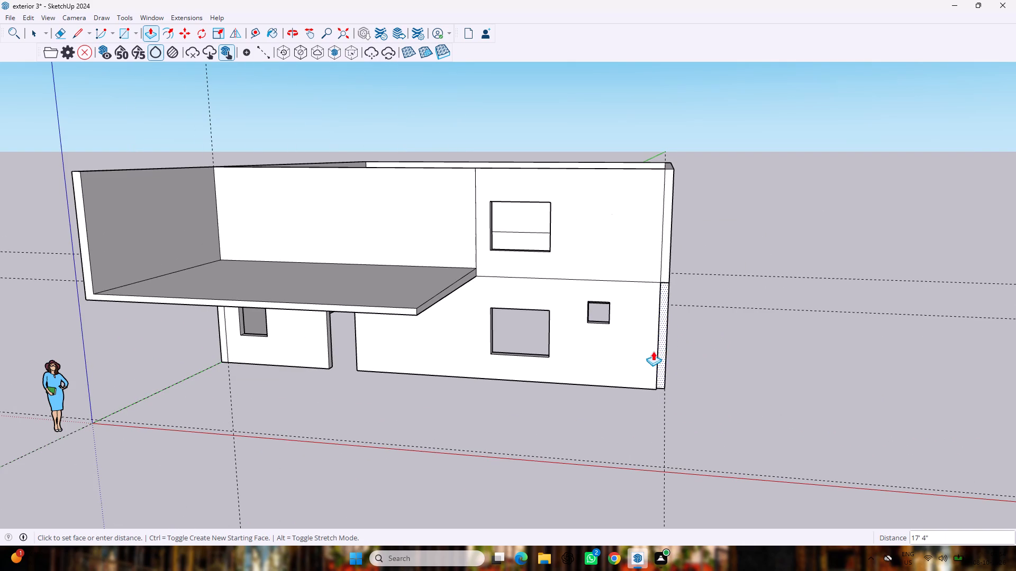
pyautogui.moveTo(653, 351); pyautogui.dragTo(651, 351)
pyautogui.scroll(-4, 625, 344)
pyautogui.moveTo(620, 360); pyautogui.dragTo(653, 402, button='middle')
pyautogui.scroll(1, 653, 402)
pyautogui.scroll(-3, 653, 398)
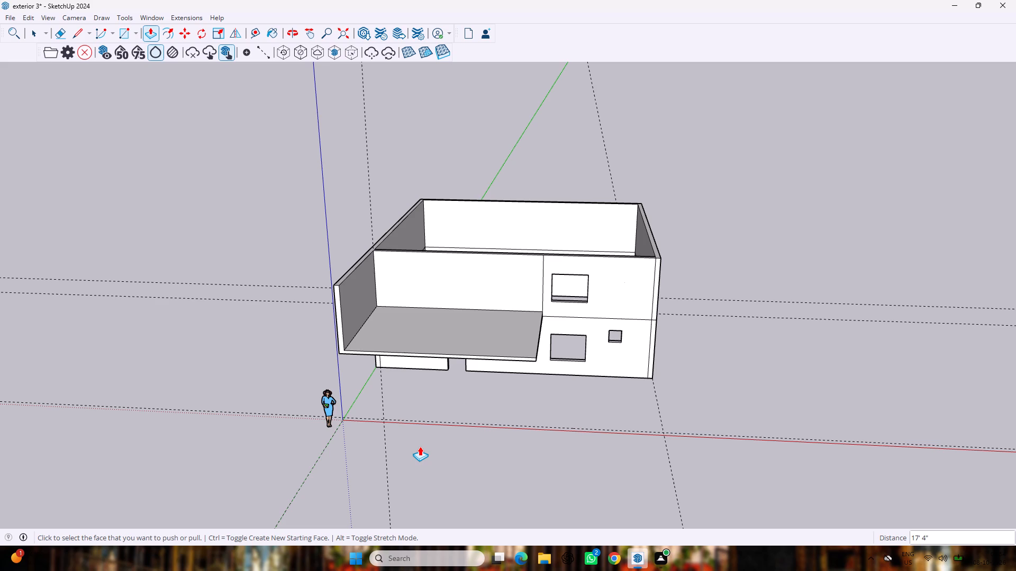
pyautogui.click(822, 401)
pyautogui.press('space')
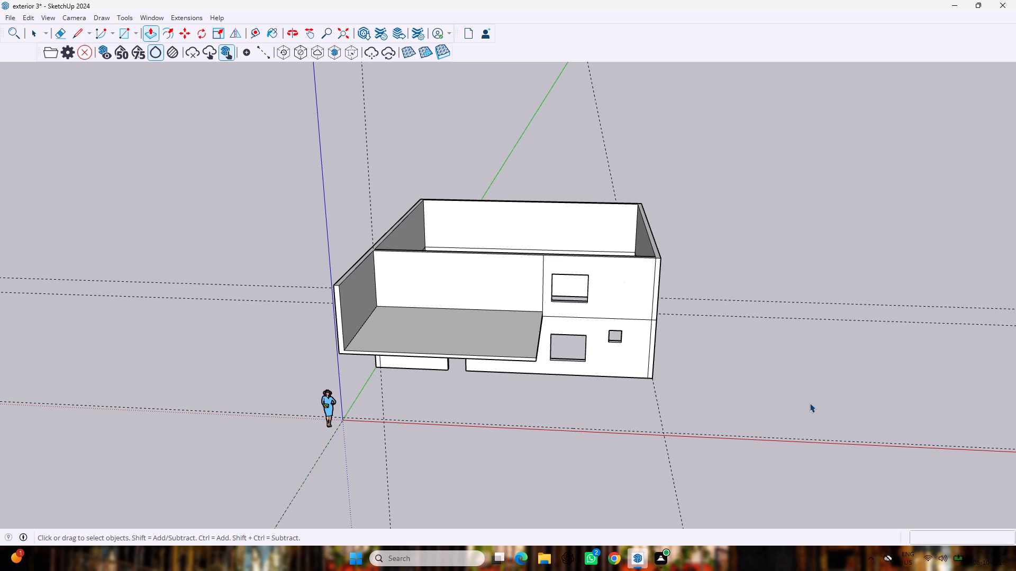
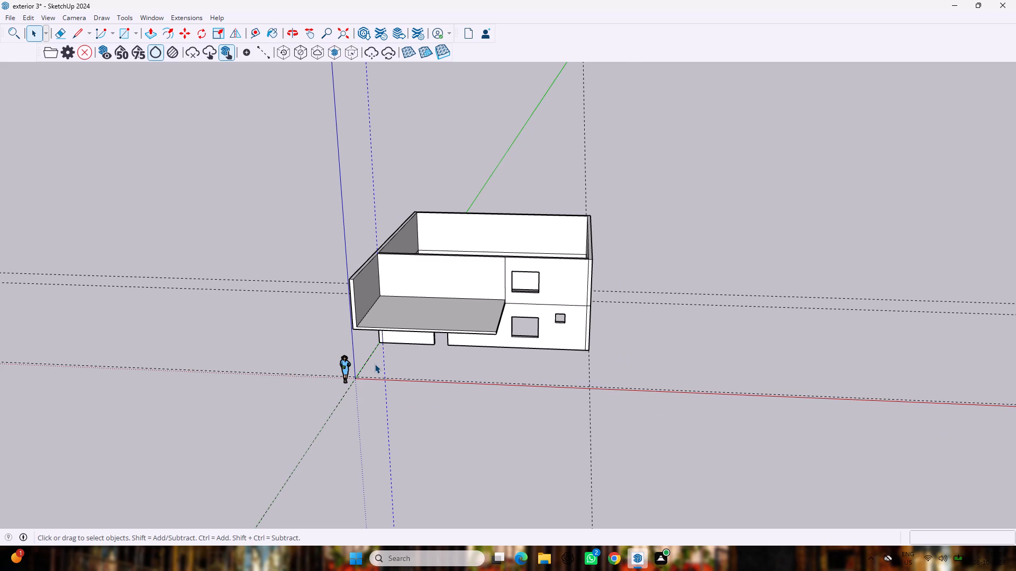
# Remove the selected vertical guide near the origin and the inner of the two parallel guides at the rear wall.
pyautogui.press('Delete')
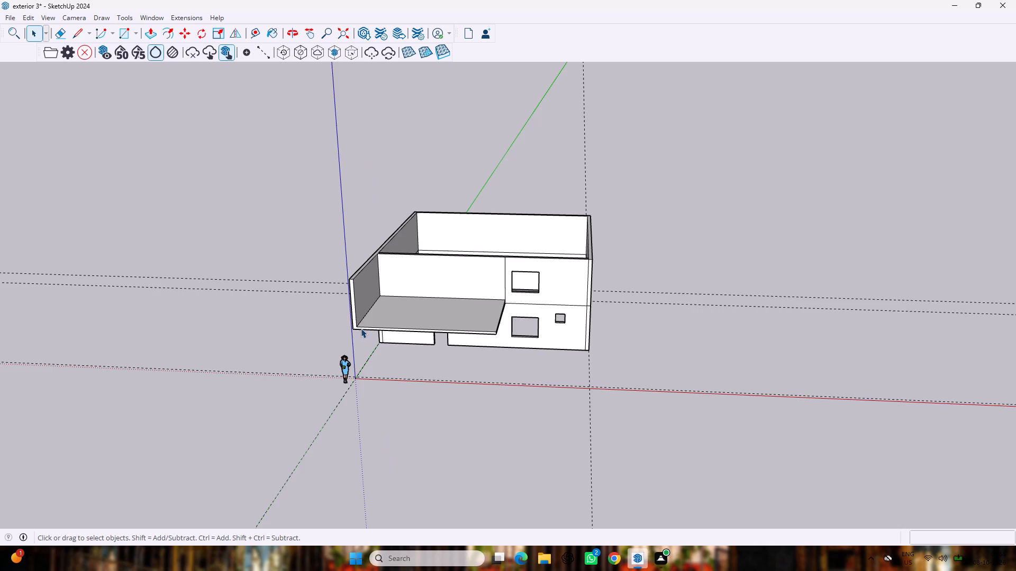
pyautogui.scroll(6, 361, 328)
pyautogui.moveTo(272, 294); pyautogui.dragTo(539, 267, button='middle')
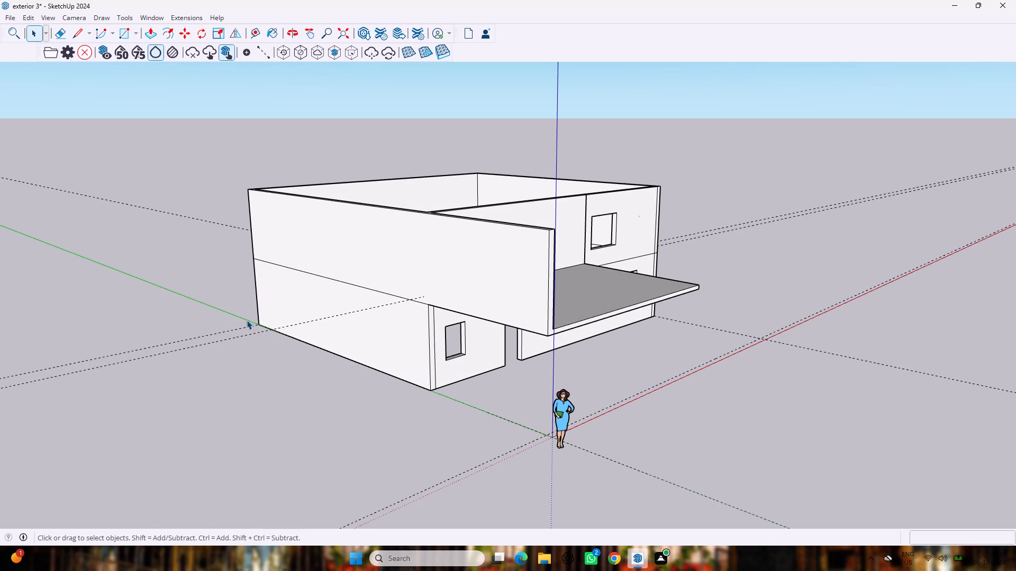
pyautogui.moveTo(253, 324); pyautogui.dragTo(262, 338)
pyautogui.press('e')
pyautogui.moveTo(258, 332); pyautogui.dragTo(260, 338)
pyautogui.scroll(-4, 258, 329)
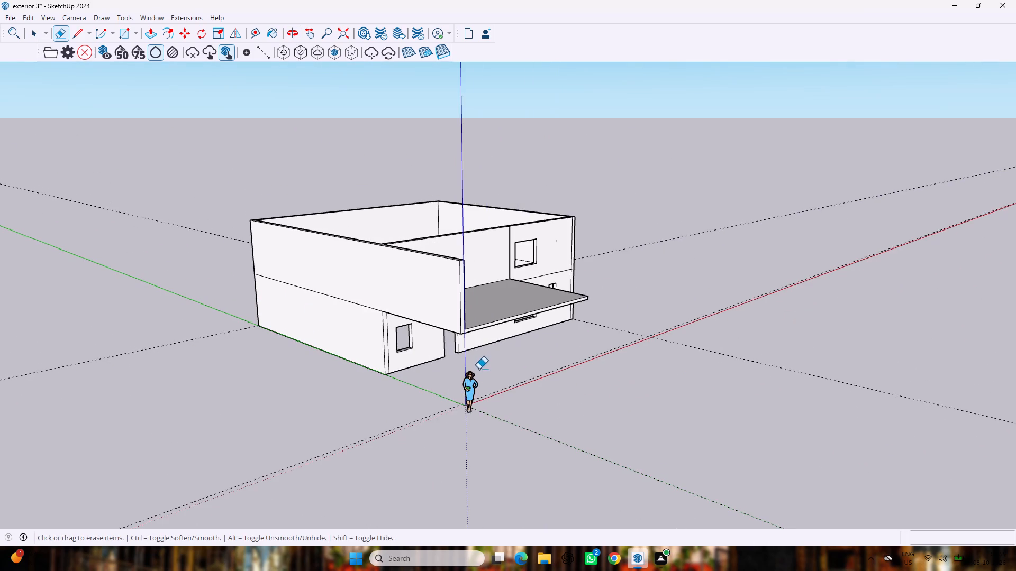
# Delete the human scale figure standing at the origin.
pyautogui.moveTo(484, 384); pyautogui.dragTo(248, 374, button='middle')
pyautogui.press('space')
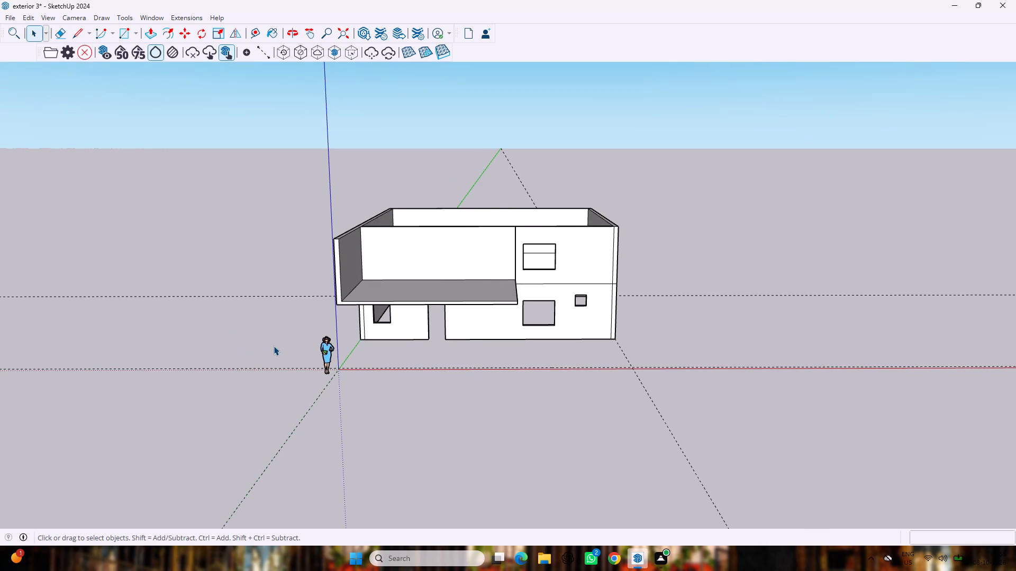
pyautogui.moveTo(456, 413); pyautogui.dragTo(466, 462, button='middle')
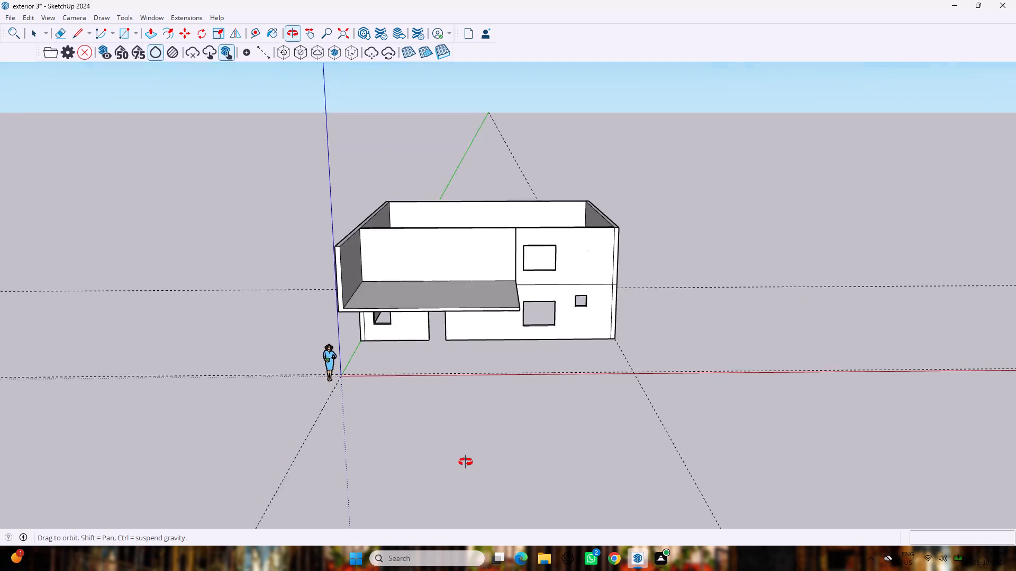
pyautogui.moveTo(466, 462); pyautogui.dragTo(461, 479, button='middle')
pyautogui.scroll(4, 449, 430)
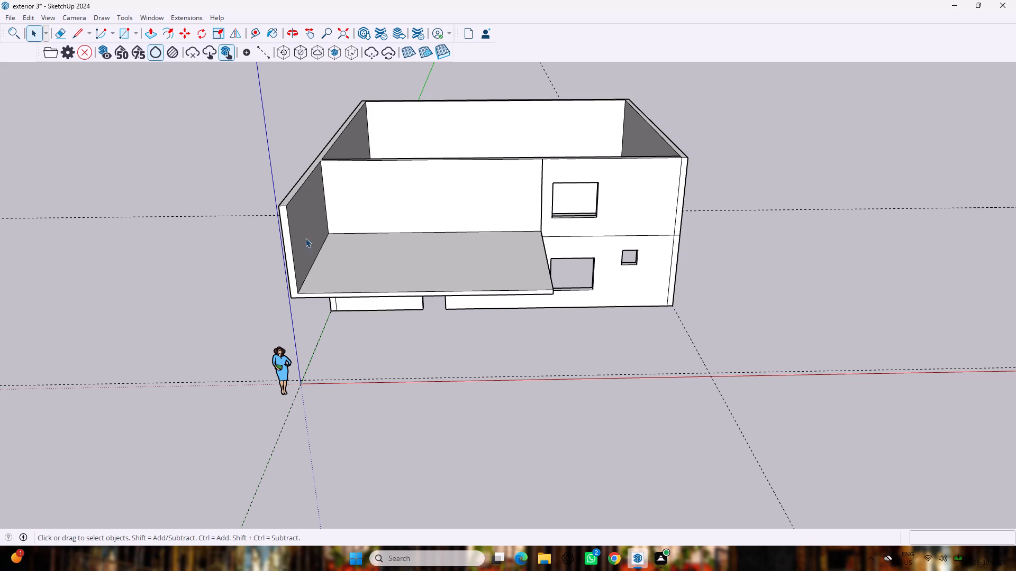
pyautogui.moveTo(223, 305); pyautogui.dragTo(216, 220, button='middle')
pyautogui.scroll(1, 221, 246)
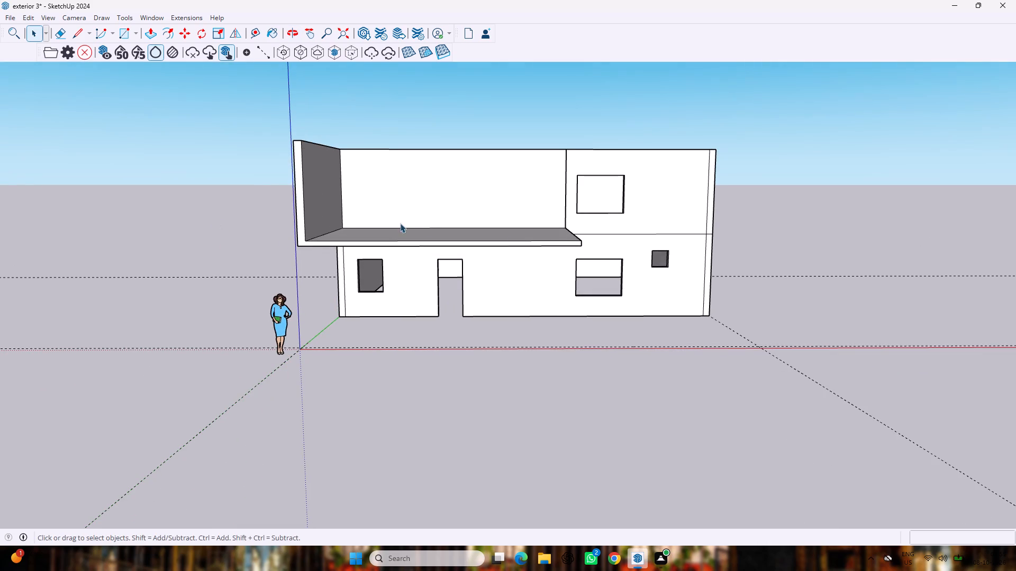
pyautogui.scroll(-1, 516, 237)
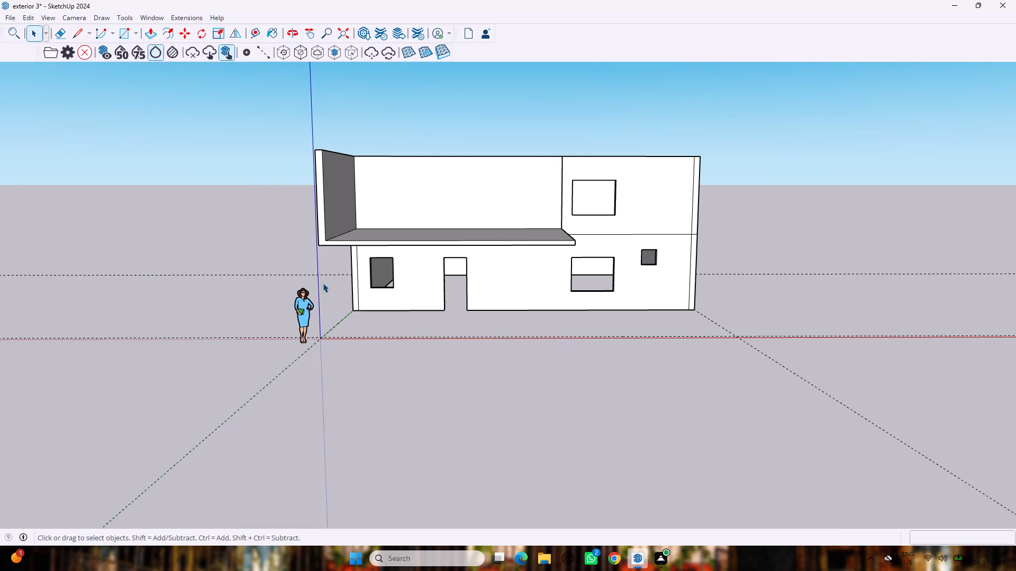
pyautogui.moveTo(400, 235); pyautogui.dragTo(406, 271, button='middle')
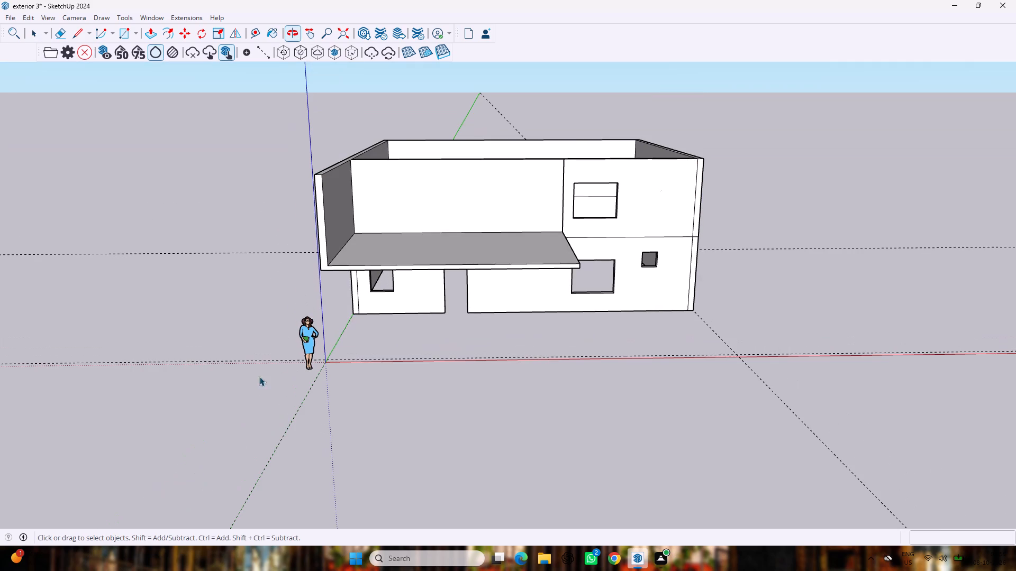
pyautogui.click(315, 346)
pyautogui.press('Delete')
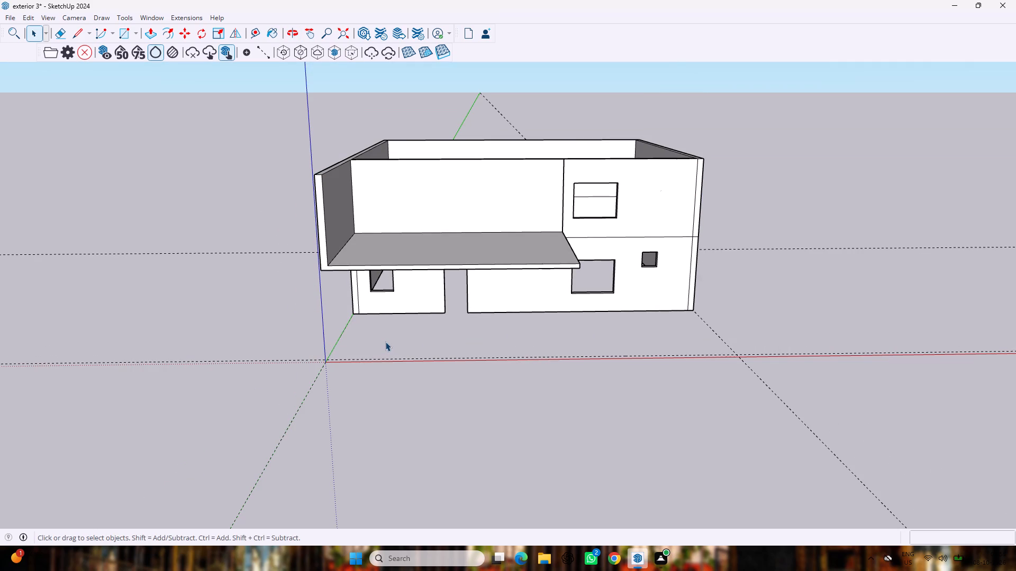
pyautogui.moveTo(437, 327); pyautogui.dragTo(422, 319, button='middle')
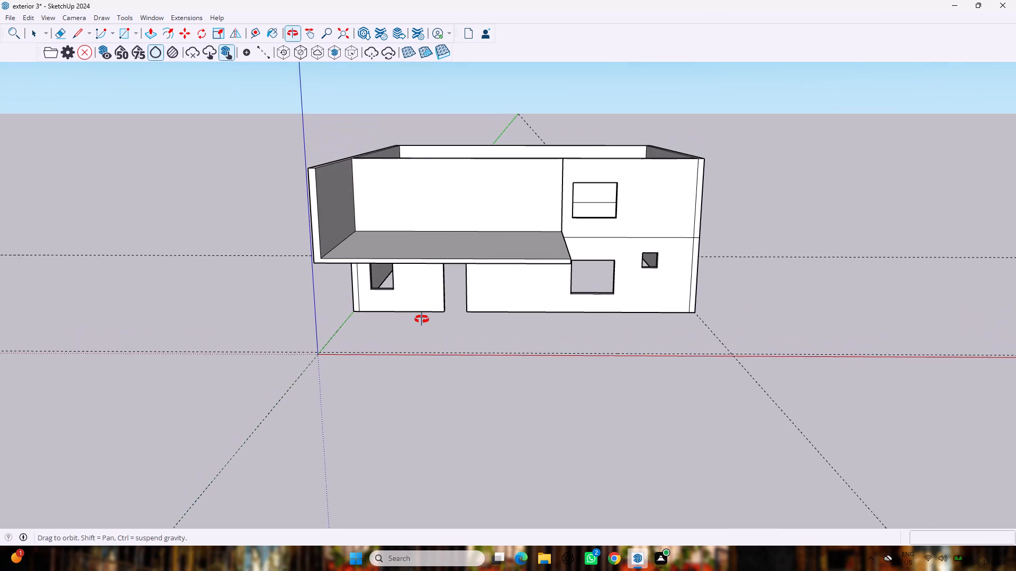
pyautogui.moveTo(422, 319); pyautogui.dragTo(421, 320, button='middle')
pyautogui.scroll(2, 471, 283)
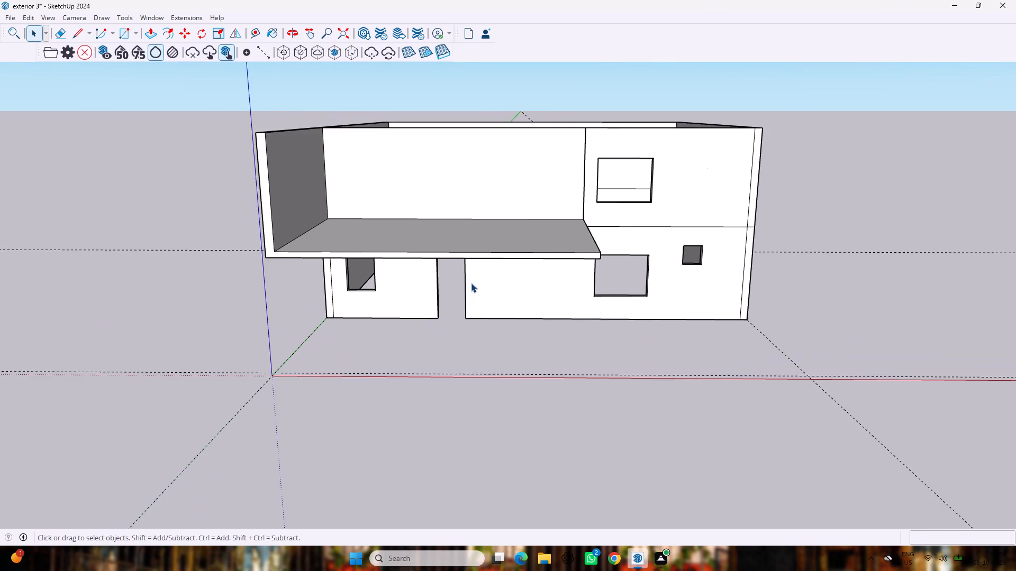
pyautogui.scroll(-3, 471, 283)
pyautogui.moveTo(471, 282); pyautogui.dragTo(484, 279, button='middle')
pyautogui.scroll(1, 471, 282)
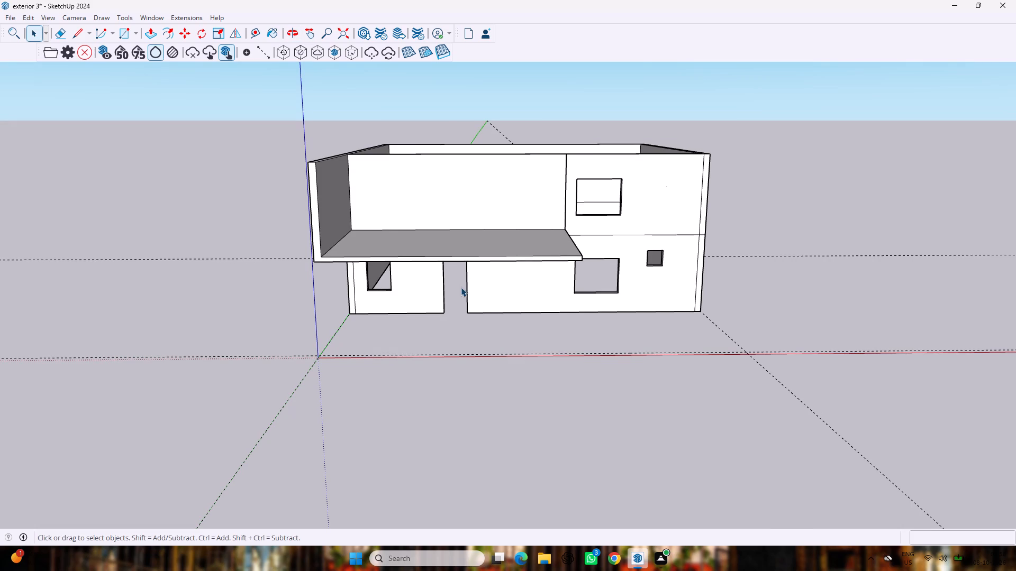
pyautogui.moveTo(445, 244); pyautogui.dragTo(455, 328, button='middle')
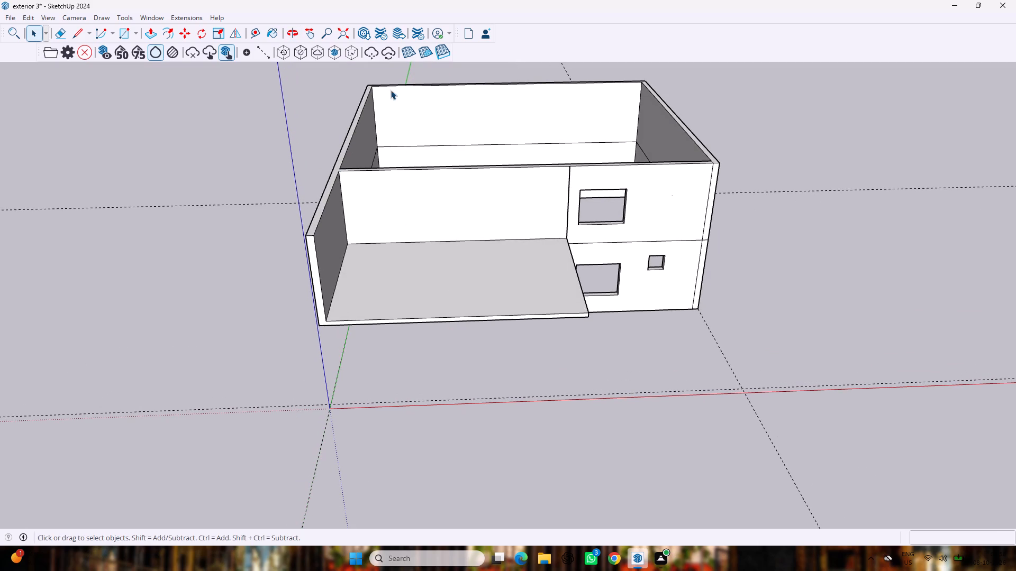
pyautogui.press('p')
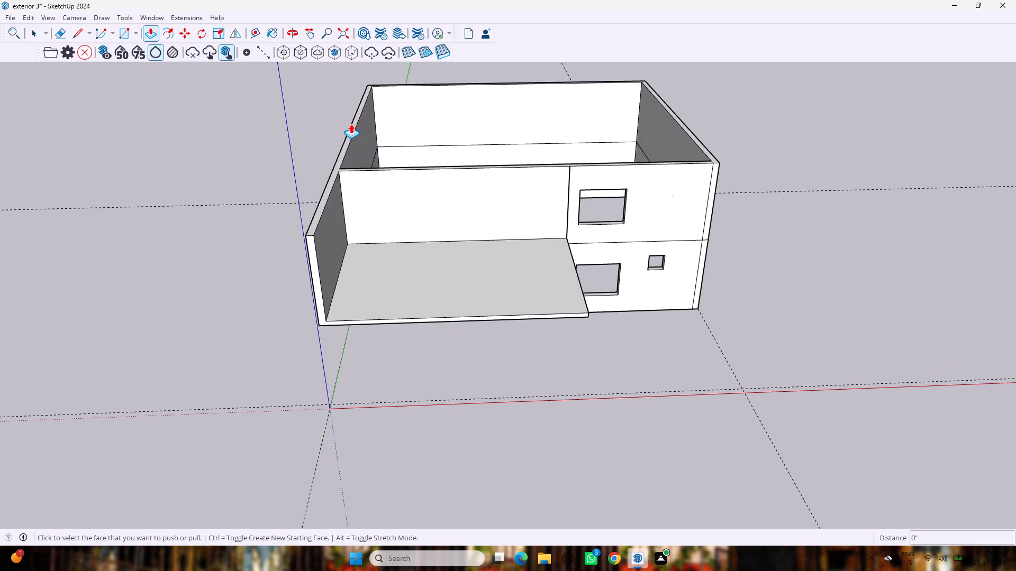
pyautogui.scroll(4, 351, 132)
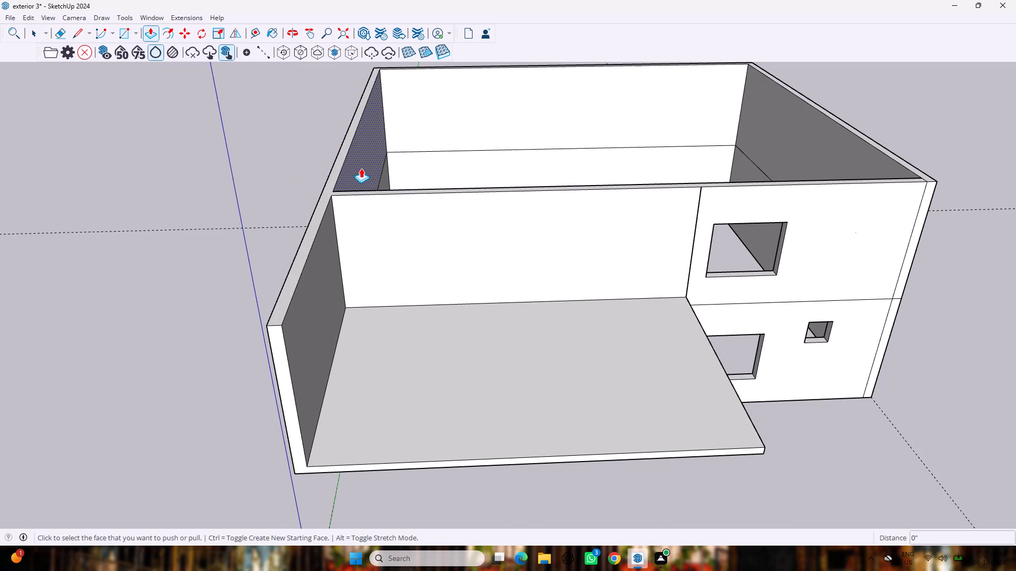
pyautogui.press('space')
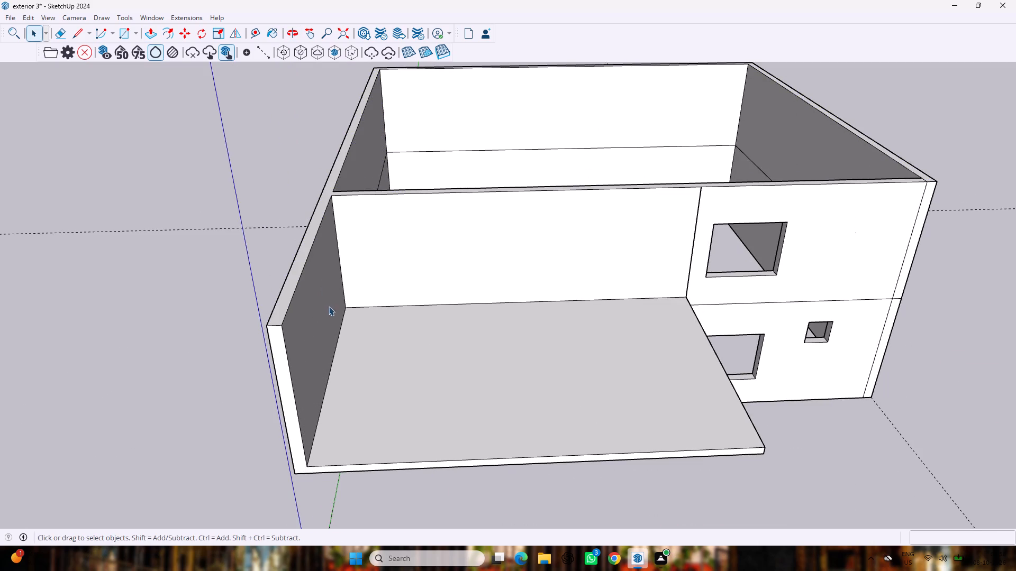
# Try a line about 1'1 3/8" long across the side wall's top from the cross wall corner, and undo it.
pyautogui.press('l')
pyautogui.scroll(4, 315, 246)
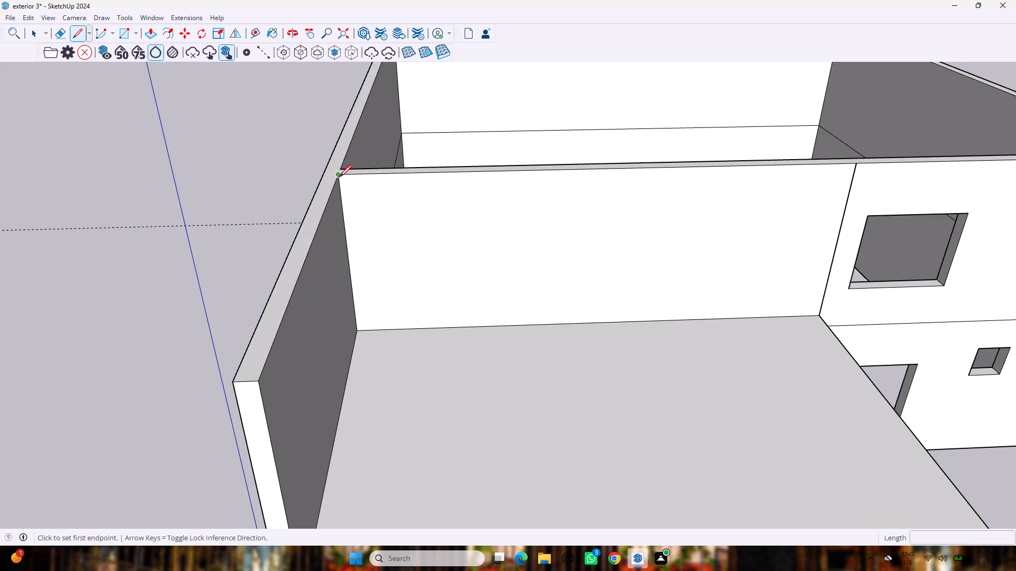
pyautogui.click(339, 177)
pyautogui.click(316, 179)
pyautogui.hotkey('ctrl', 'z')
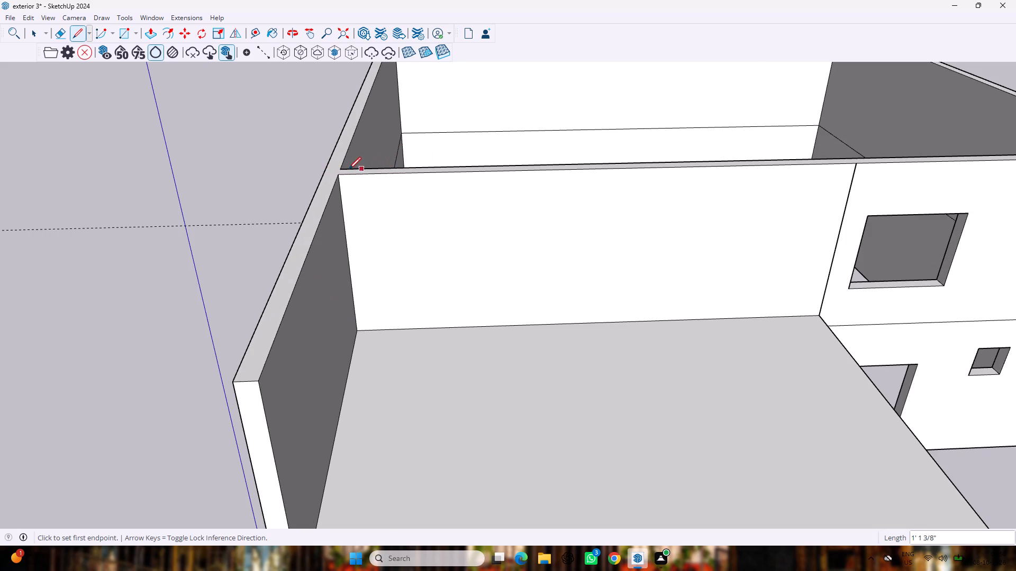
# Draw a 9" line across the top of the side wall, in line with the cross wall's outer face.
pyautogui.click(339, 178)
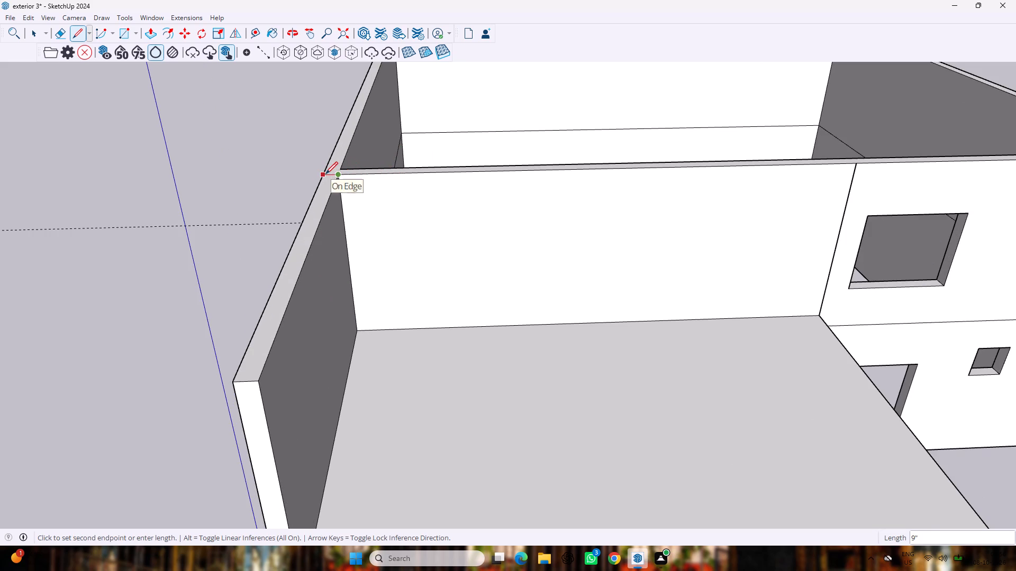
pyautogui.click(325, 174)
pyautogui.press('space')
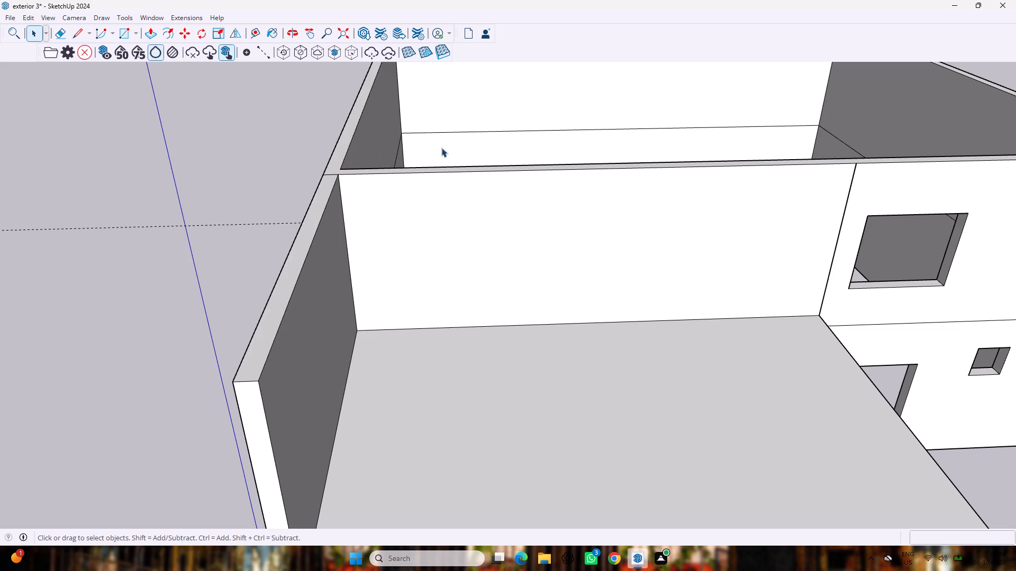
# Erase the short edge separating the wall tops where the cross wall meets the side wall farther from the origin.
pyautogui.scroll(-9, 443, 155)
pyautogui.scroll(4, 657, 141)
pyautogui.press('p')
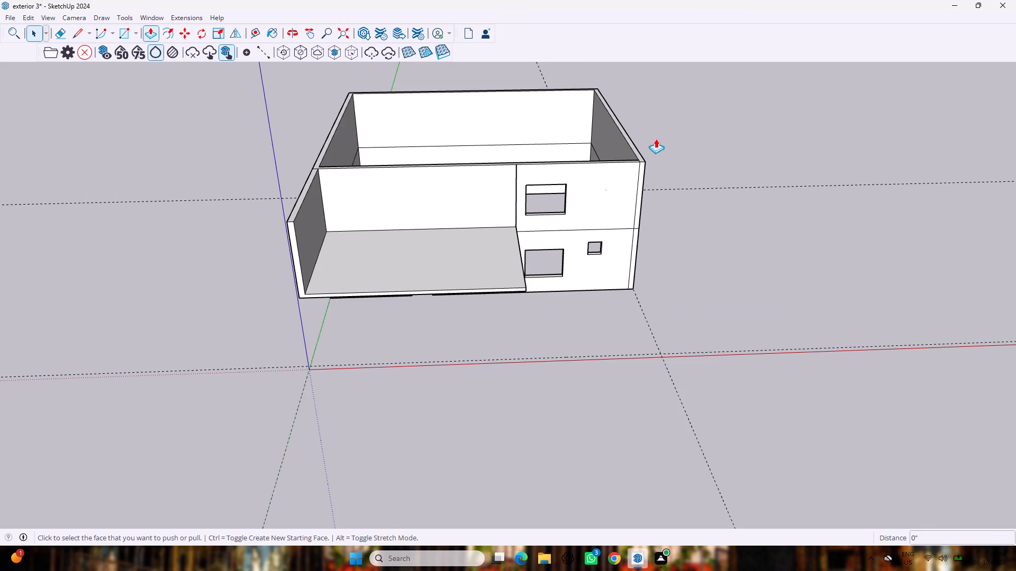
pyautogui.scroll(3, 642, 138)
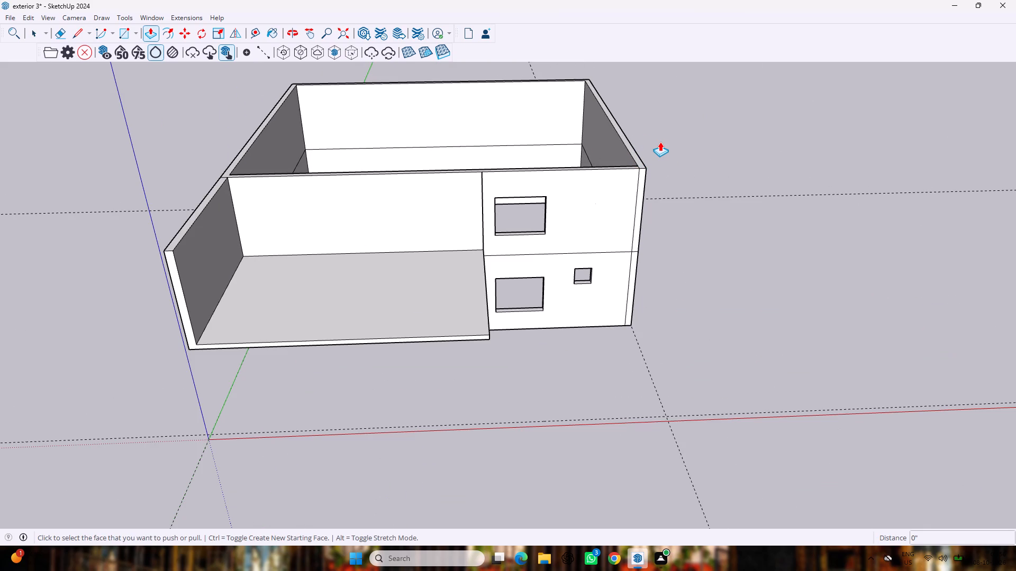
pyautogui.press('e')
pyautogui.scroll(8, 658, 142)
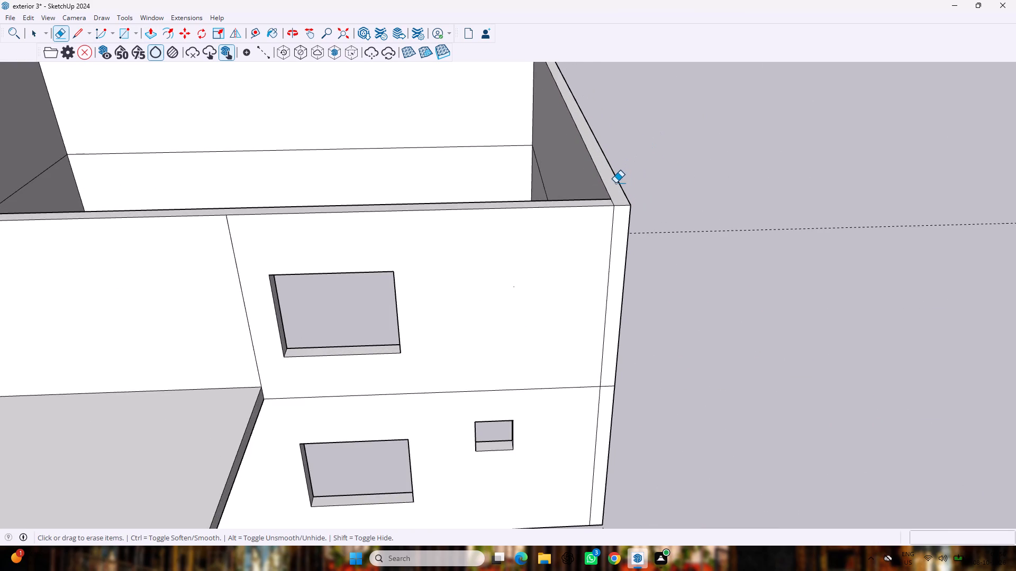
pyautogui.scroll(5, 615, 183)
pyautogui.click(612, 221)
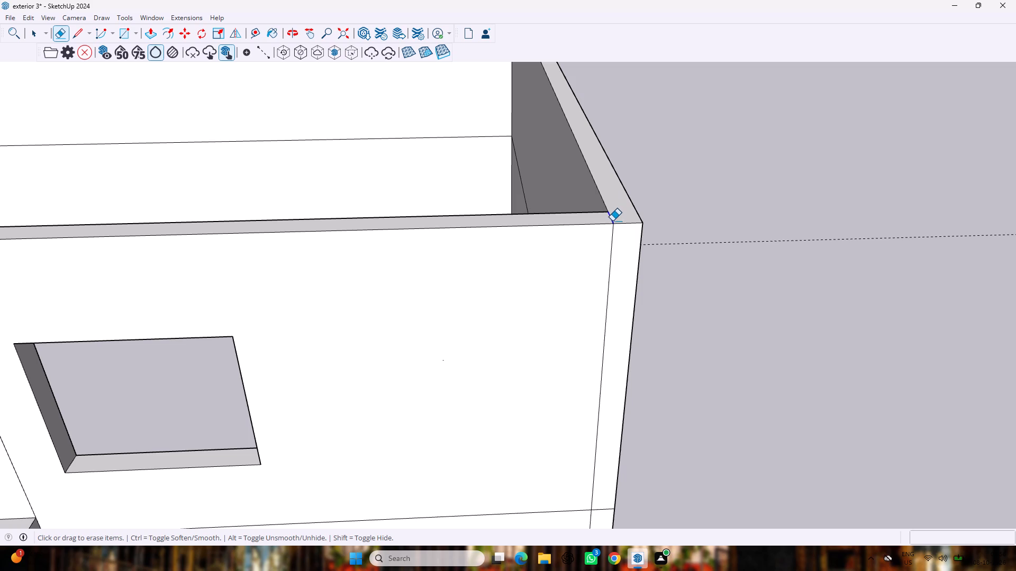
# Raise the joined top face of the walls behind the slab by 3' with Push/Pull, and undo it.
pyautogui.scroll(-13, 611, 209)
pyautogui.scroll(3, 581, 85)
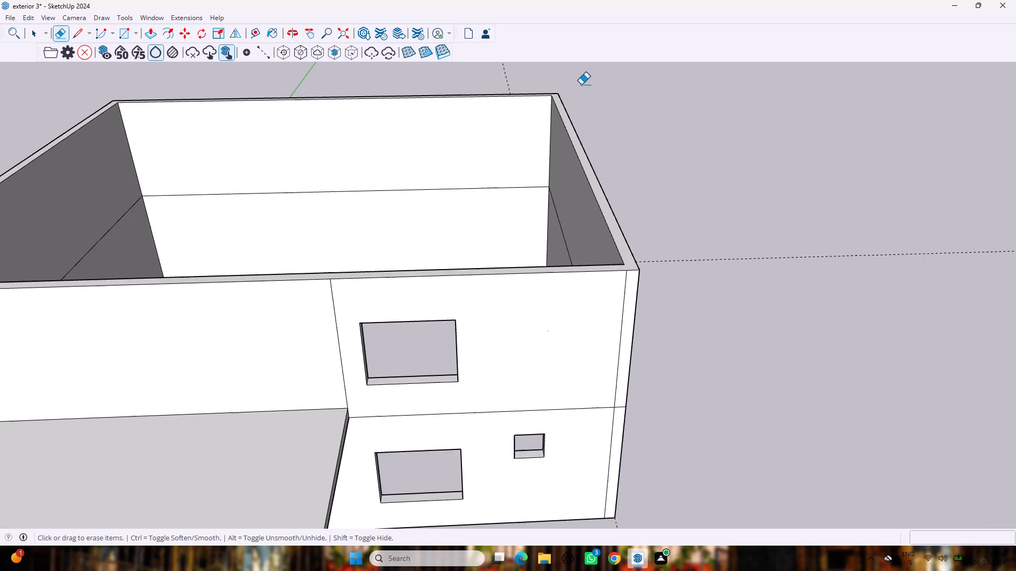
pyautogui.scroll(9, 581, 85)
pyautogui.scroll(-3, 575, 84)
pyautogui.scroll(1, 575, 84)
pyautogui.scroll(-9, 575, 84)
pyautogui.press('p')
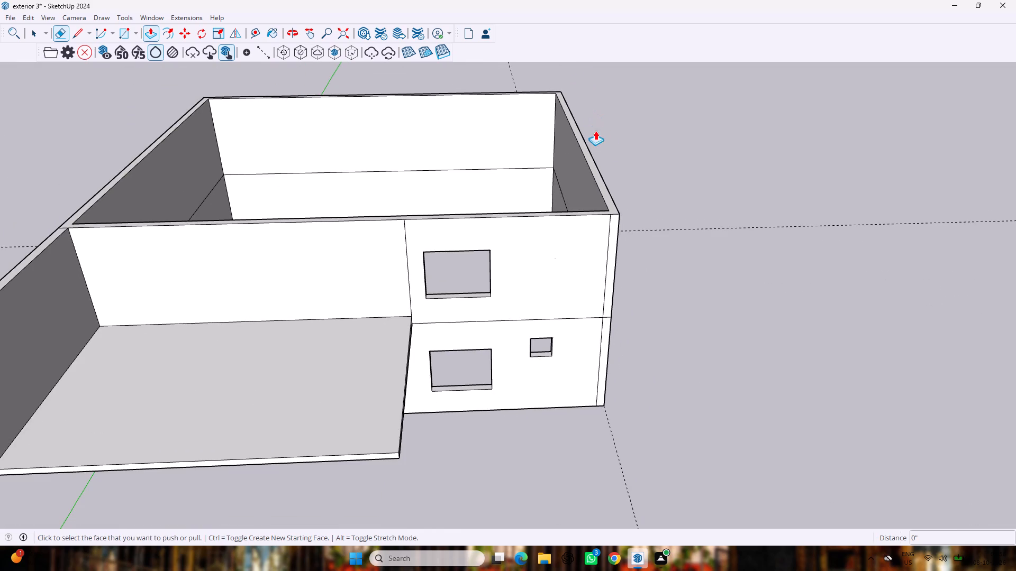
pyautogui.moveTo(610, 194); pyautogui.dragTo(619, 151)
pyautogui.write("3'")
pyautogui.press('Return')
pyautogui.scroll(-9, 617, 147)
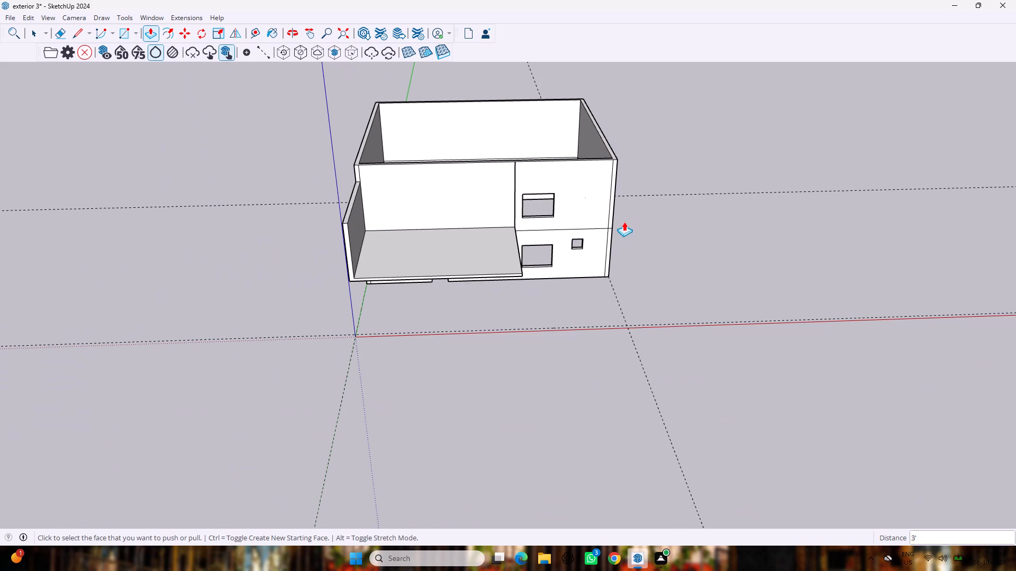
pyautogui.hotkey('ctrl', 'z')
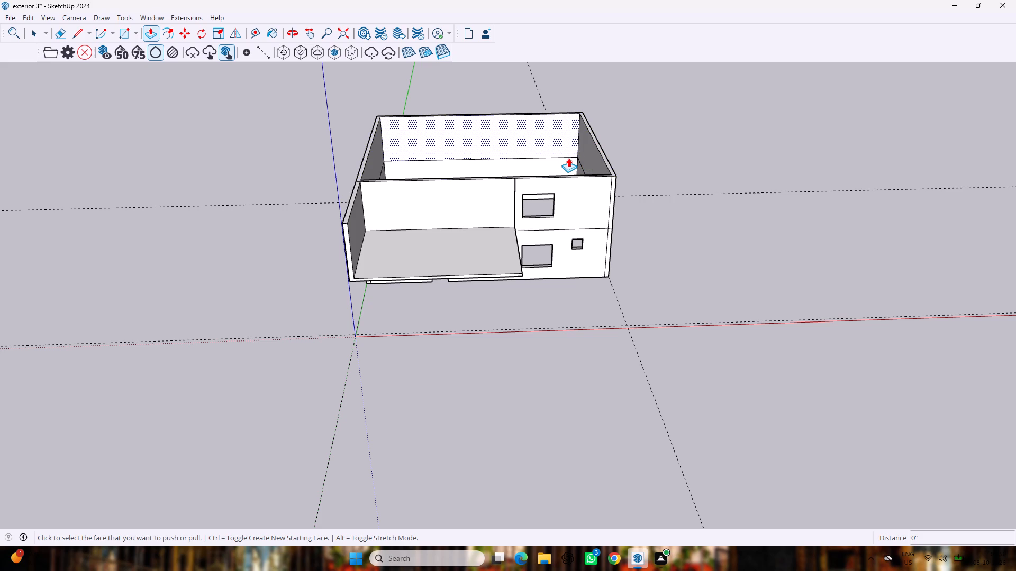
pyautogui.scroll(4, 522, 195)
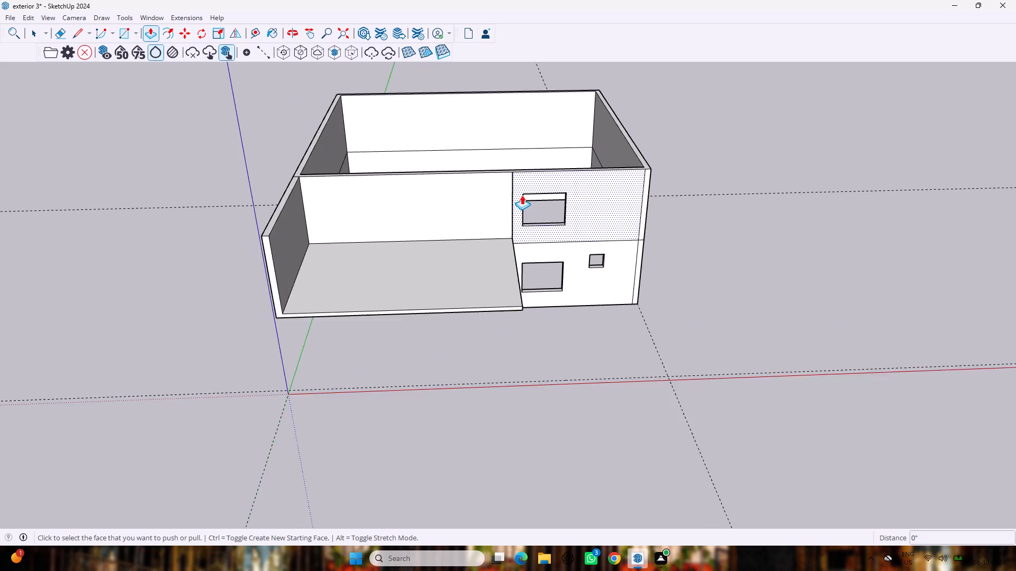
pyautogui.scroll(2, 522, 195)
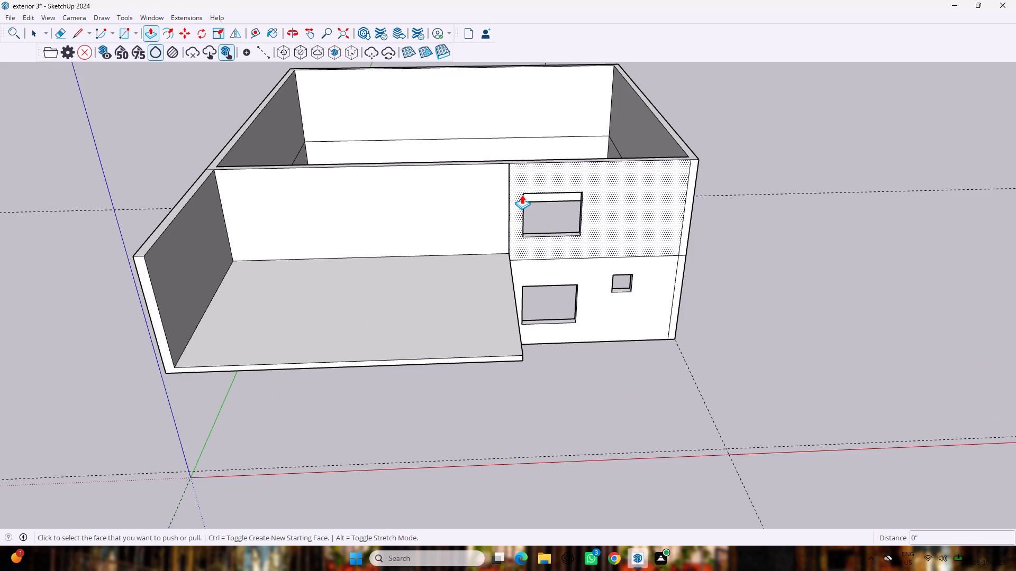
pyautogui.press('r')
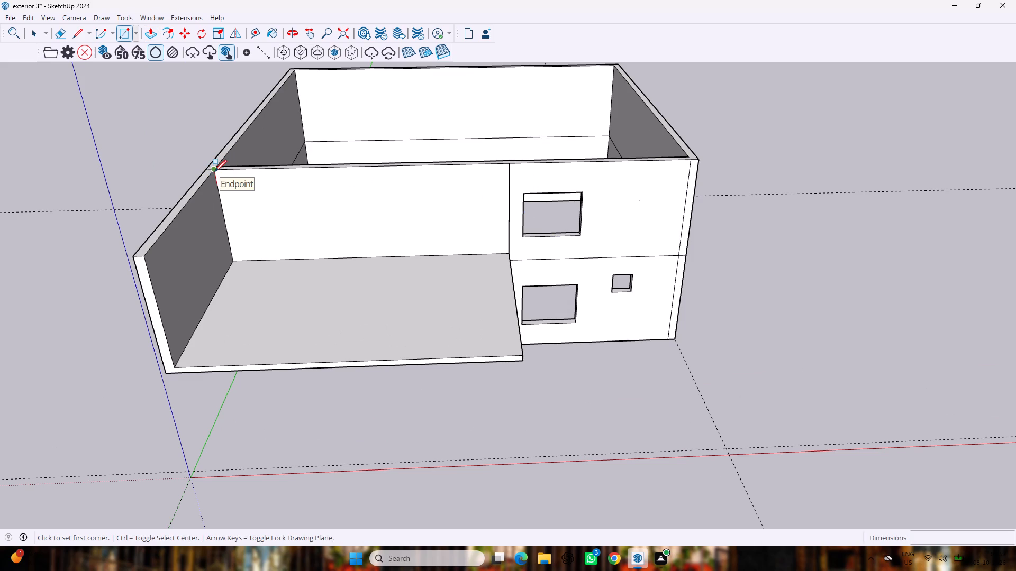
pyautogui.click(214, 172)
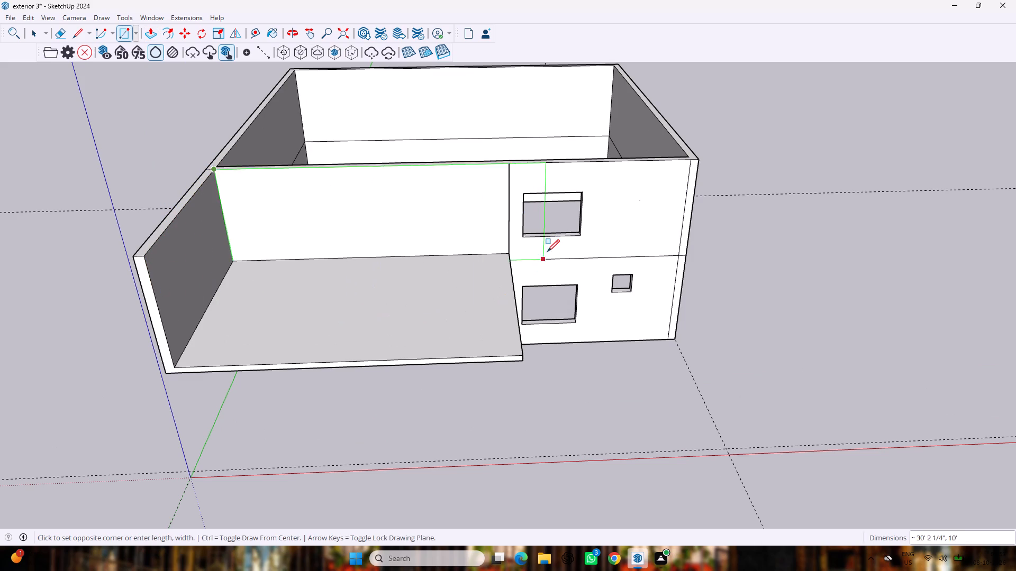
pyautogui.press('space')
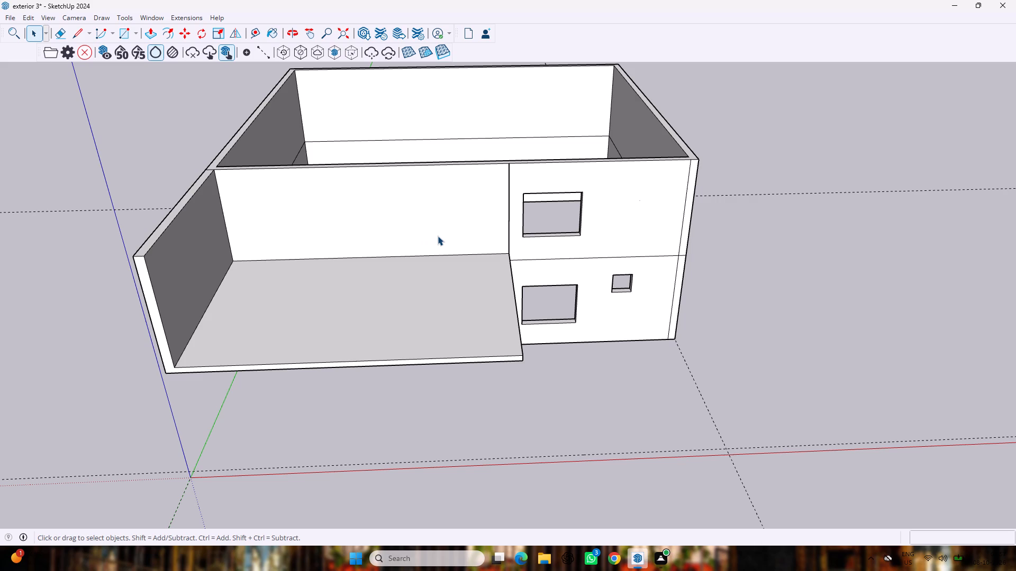
# Place a vertical guide on the cross wall behind the slab, 9" from the edge beside the upper window.
pyautogui.press('t')
pyautogui.click(510, 208)
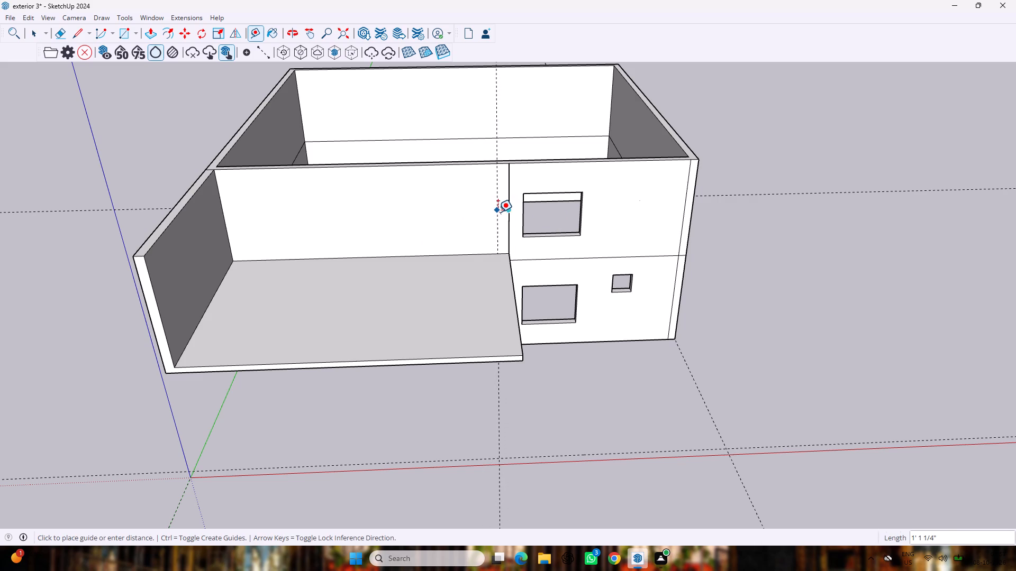
pyautogui.press('9')
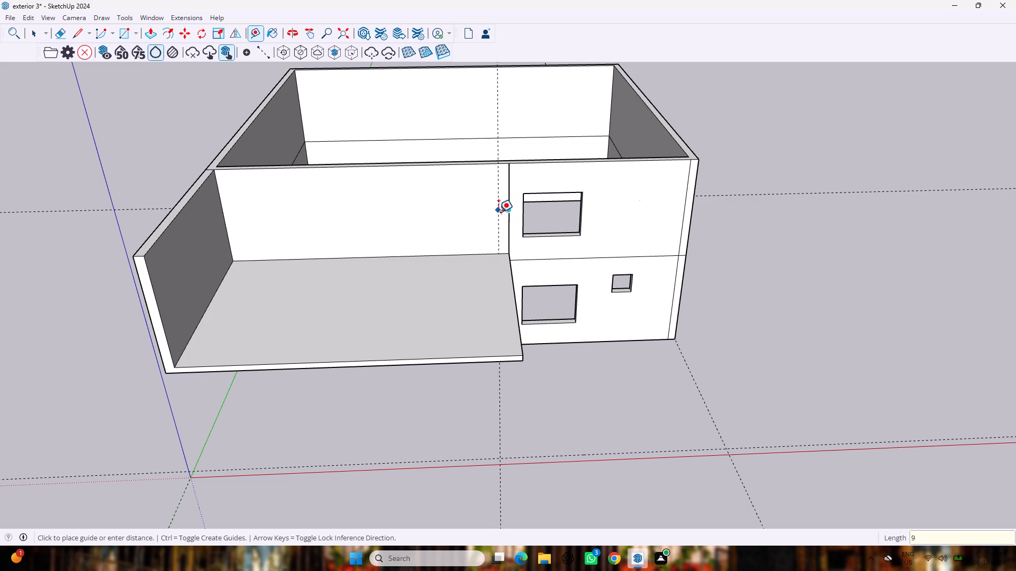
pyautogui.hotkey('shift', '"')
pyautogui.press('Return')
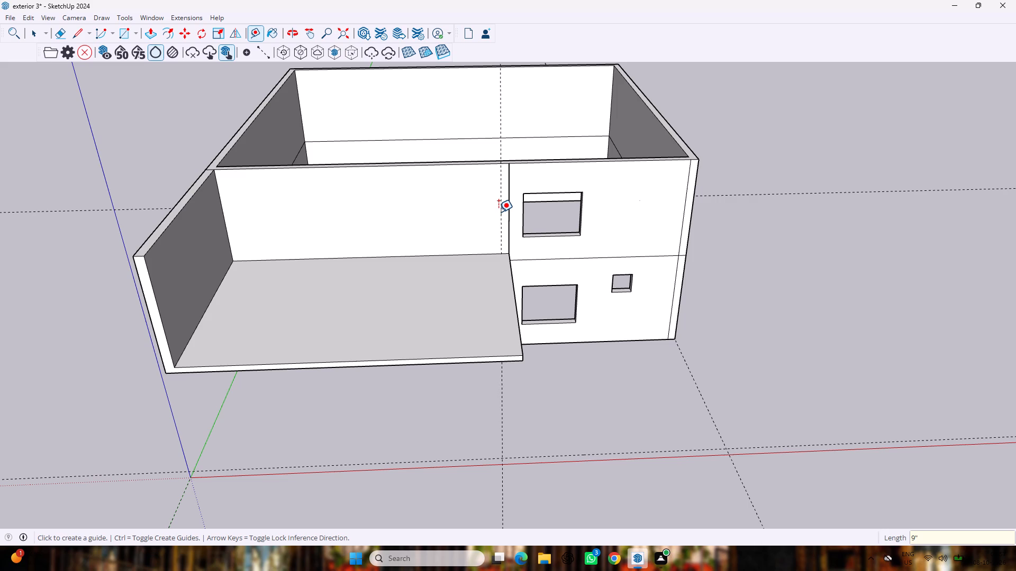
# Draw a vertical line along the guide on the cross wall, from its top edge down to the slab.
pyautogui.press('l')
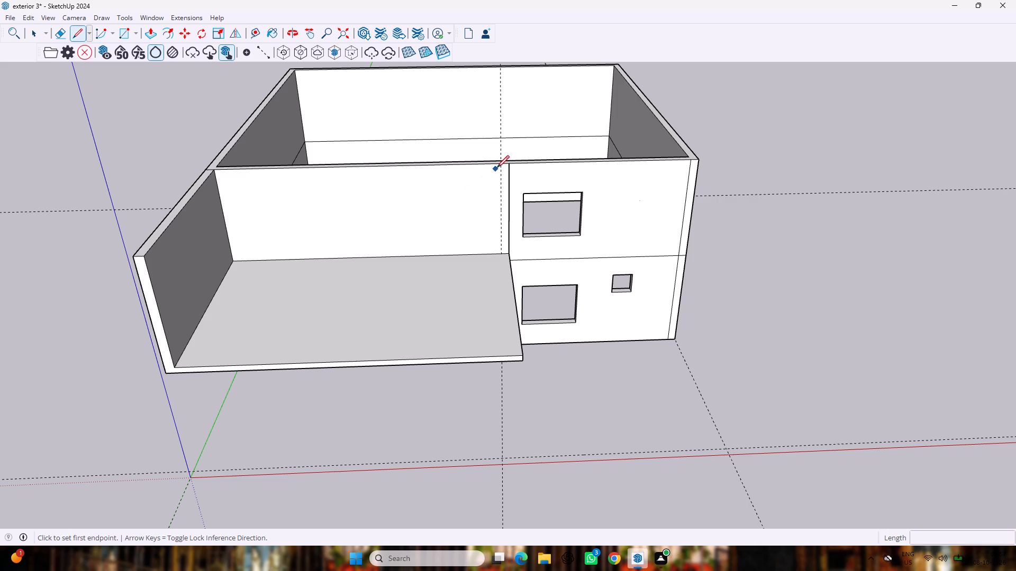
pyautogui.click(498, 165)
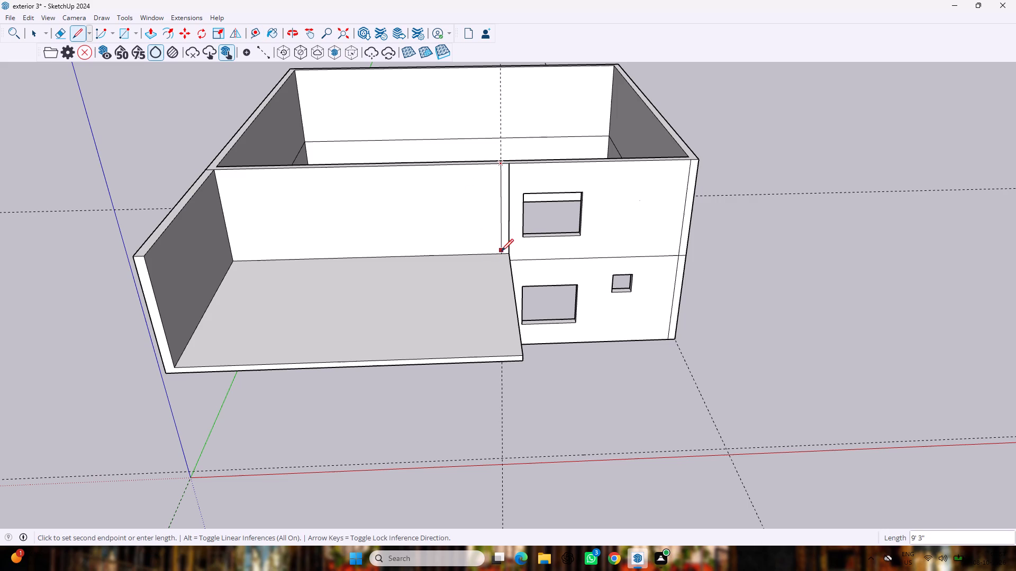
pyautogui.click(500, 256)
pyautogui.press('space')
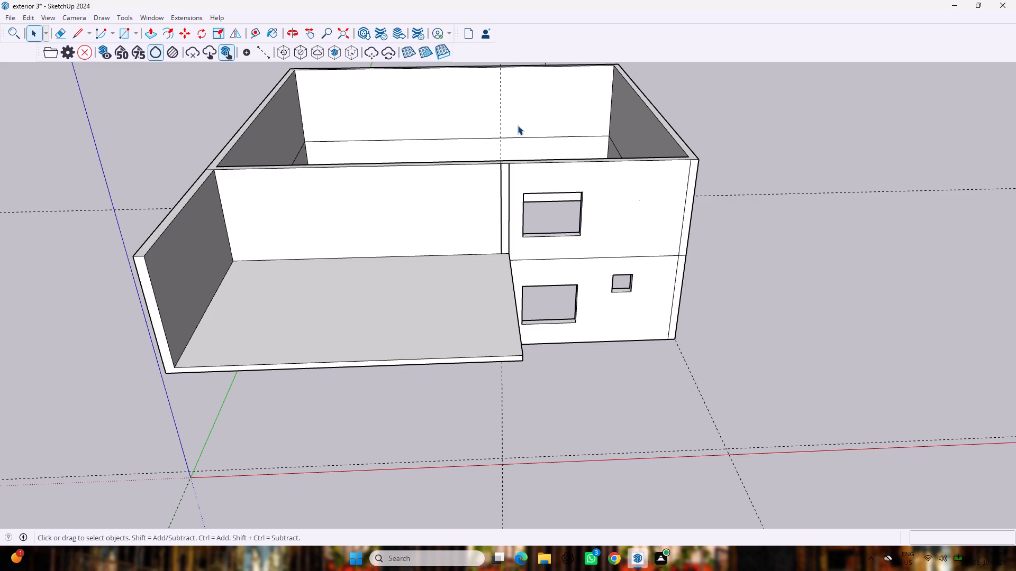
# Erase the vertical guide at the cross wall.
pyautogui.press('e')
pyautogui.moveTo(510, 108); pyautogui.dragTo(470, 108)
pyautogui.press('p')
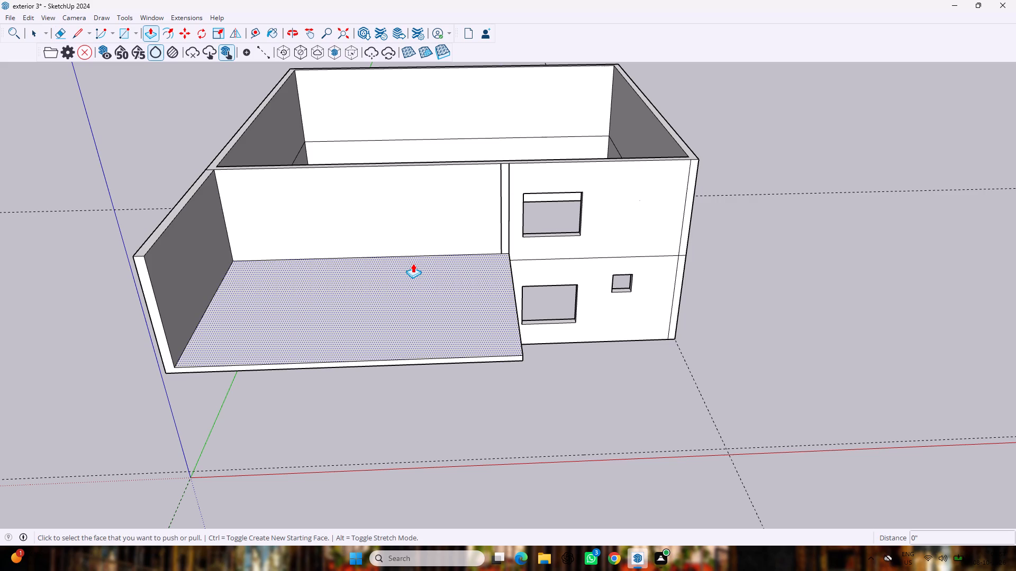
pyautogui.press('space')
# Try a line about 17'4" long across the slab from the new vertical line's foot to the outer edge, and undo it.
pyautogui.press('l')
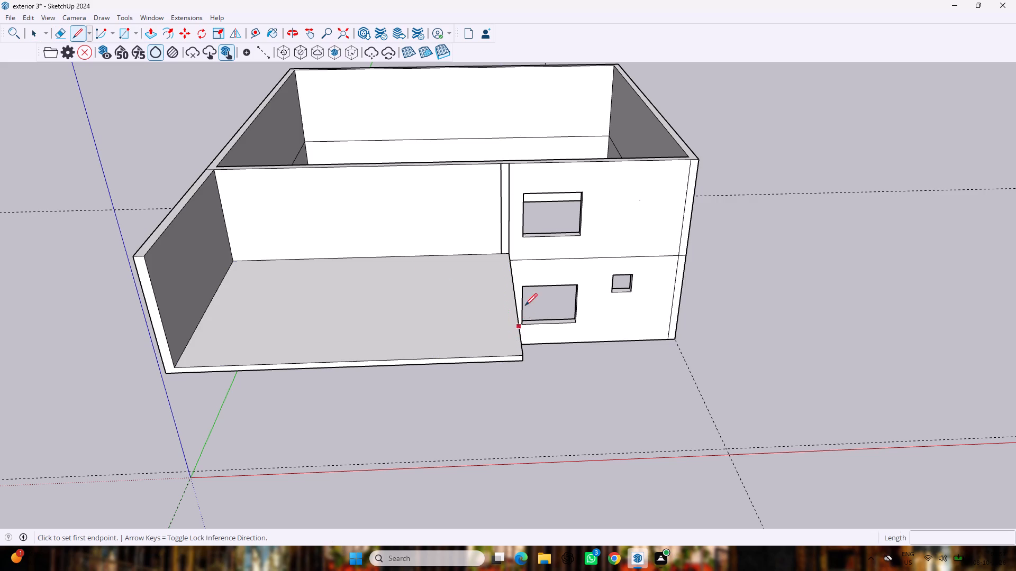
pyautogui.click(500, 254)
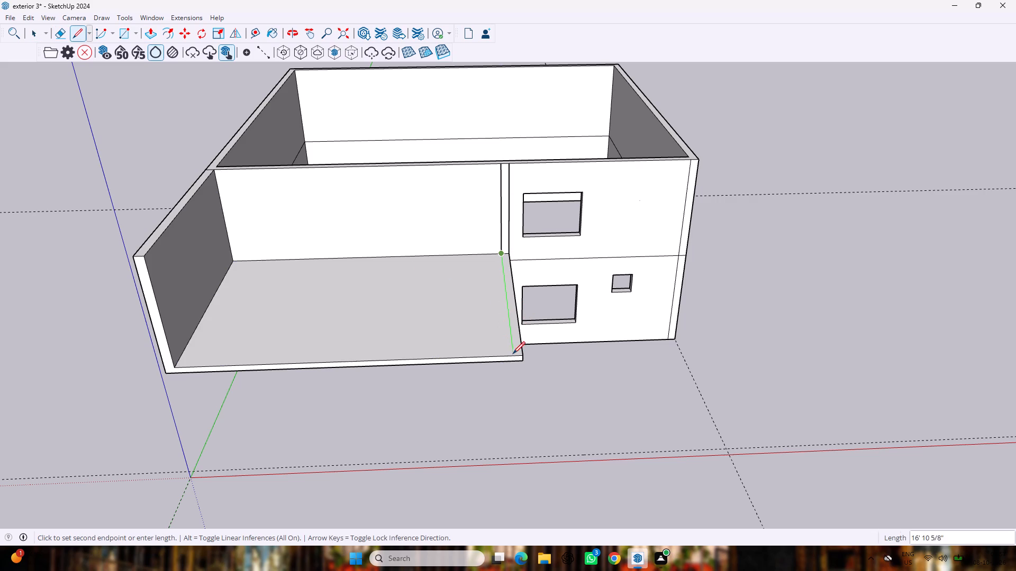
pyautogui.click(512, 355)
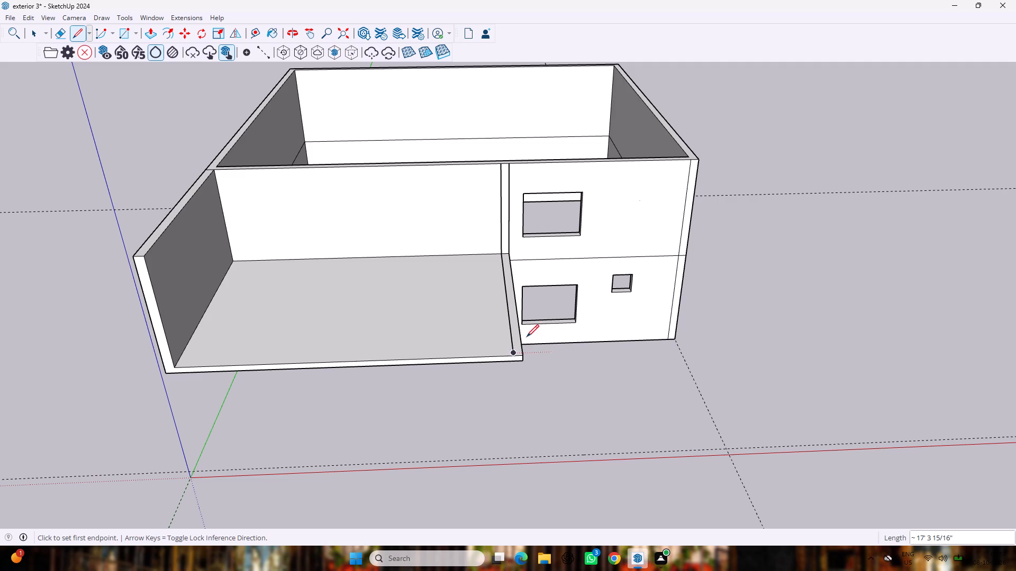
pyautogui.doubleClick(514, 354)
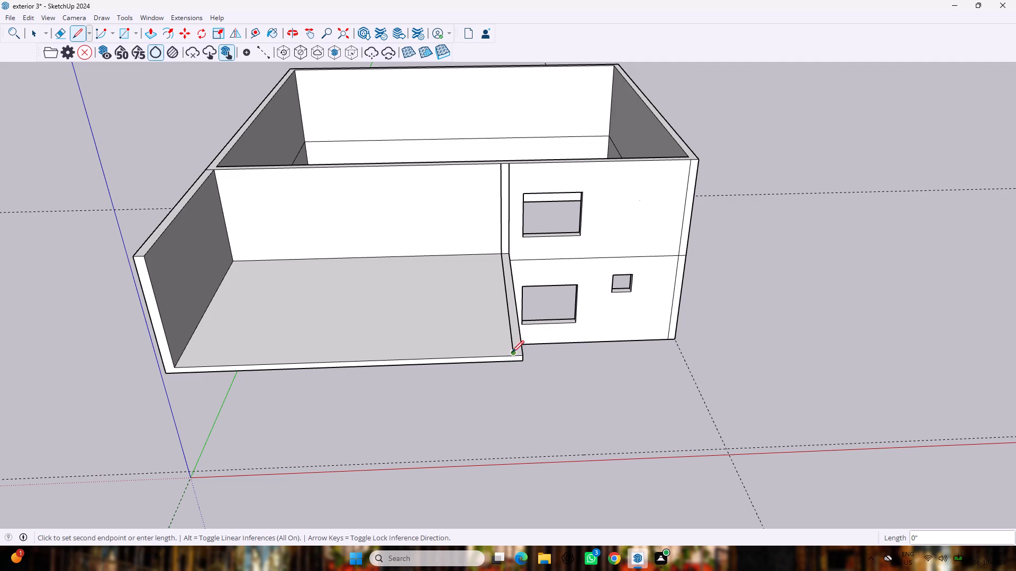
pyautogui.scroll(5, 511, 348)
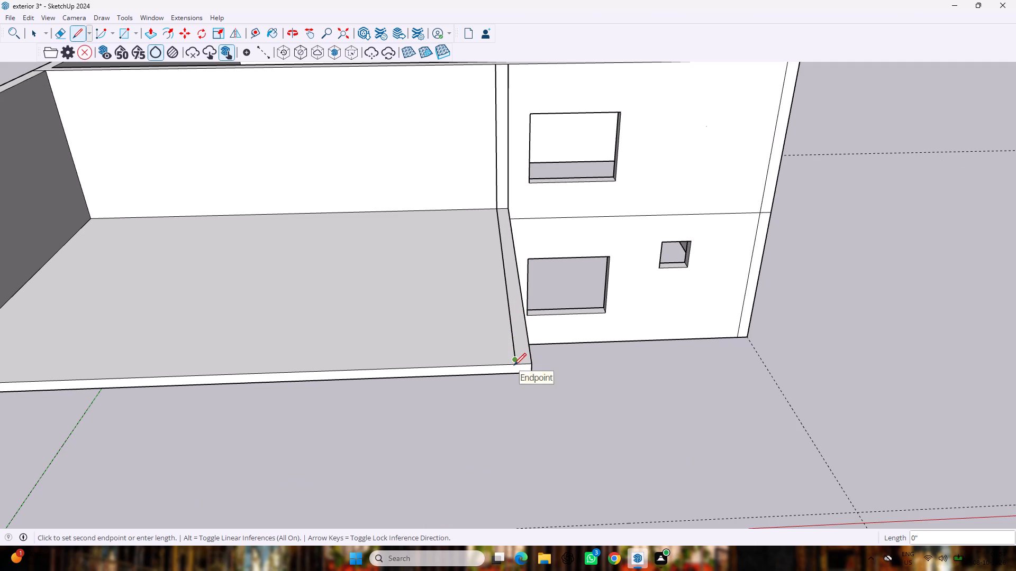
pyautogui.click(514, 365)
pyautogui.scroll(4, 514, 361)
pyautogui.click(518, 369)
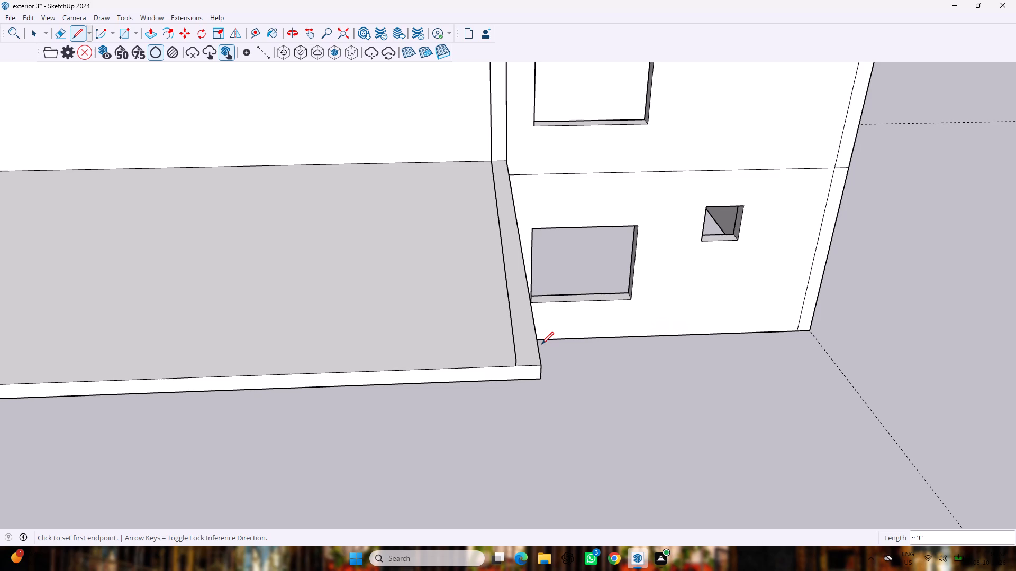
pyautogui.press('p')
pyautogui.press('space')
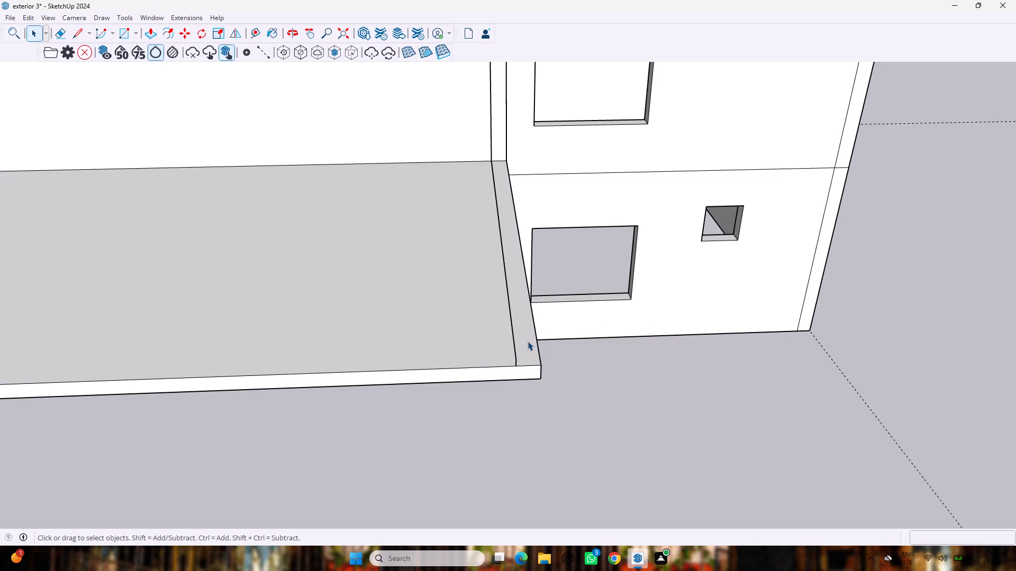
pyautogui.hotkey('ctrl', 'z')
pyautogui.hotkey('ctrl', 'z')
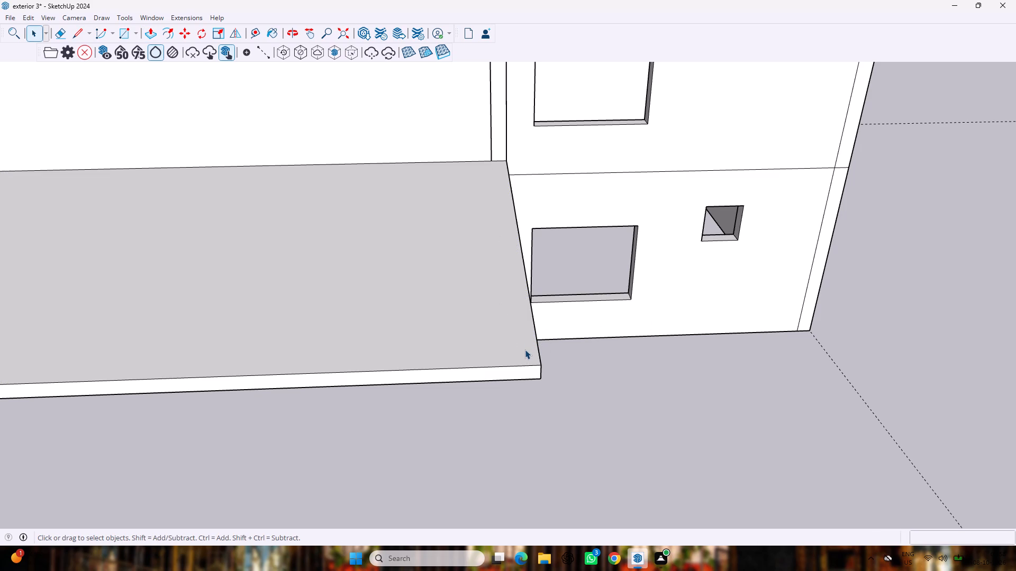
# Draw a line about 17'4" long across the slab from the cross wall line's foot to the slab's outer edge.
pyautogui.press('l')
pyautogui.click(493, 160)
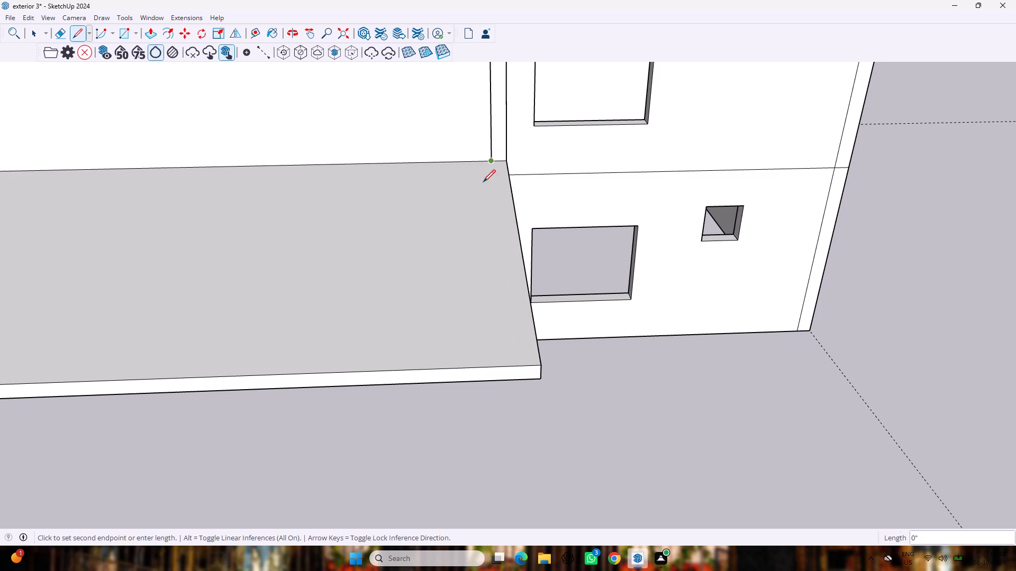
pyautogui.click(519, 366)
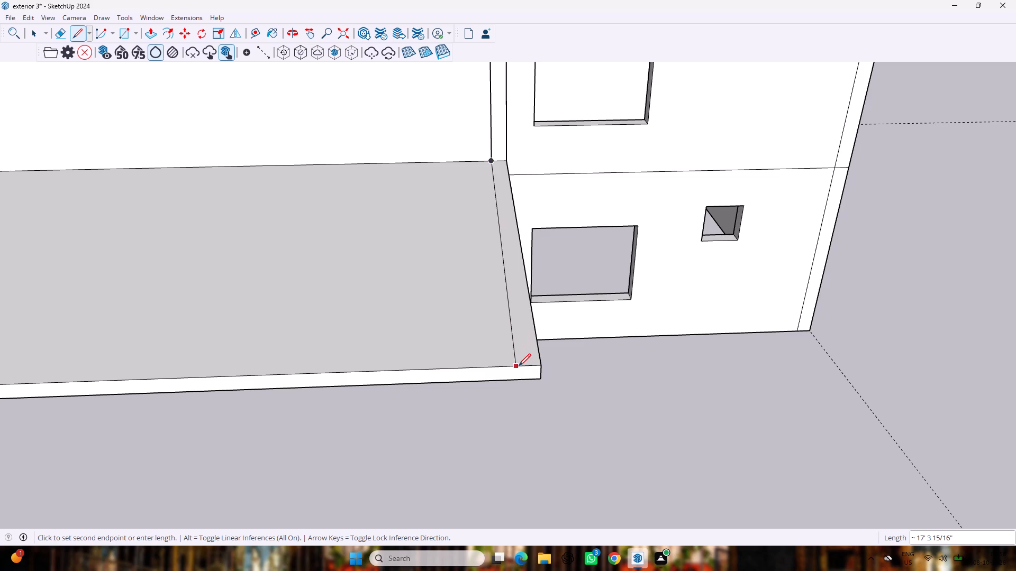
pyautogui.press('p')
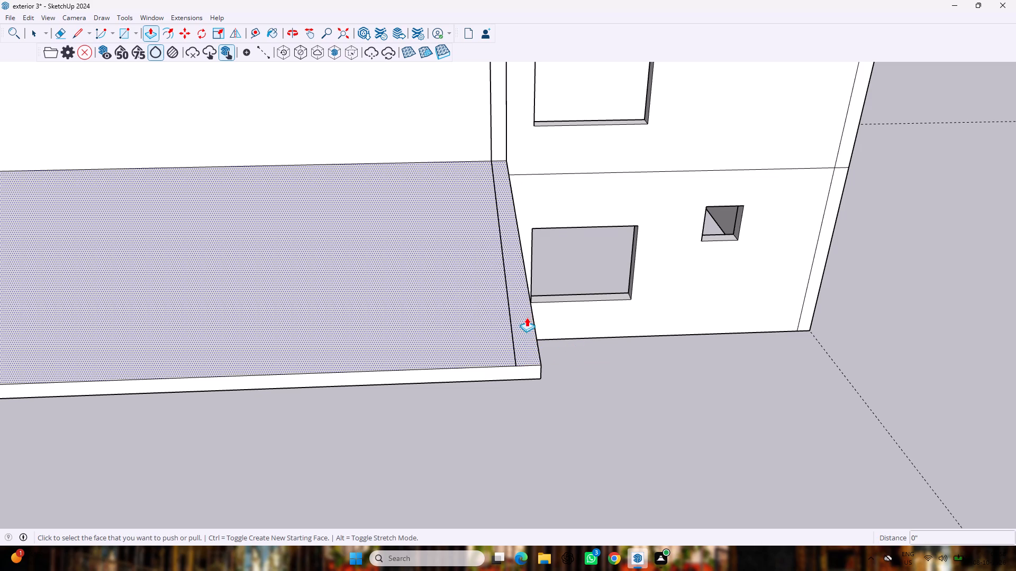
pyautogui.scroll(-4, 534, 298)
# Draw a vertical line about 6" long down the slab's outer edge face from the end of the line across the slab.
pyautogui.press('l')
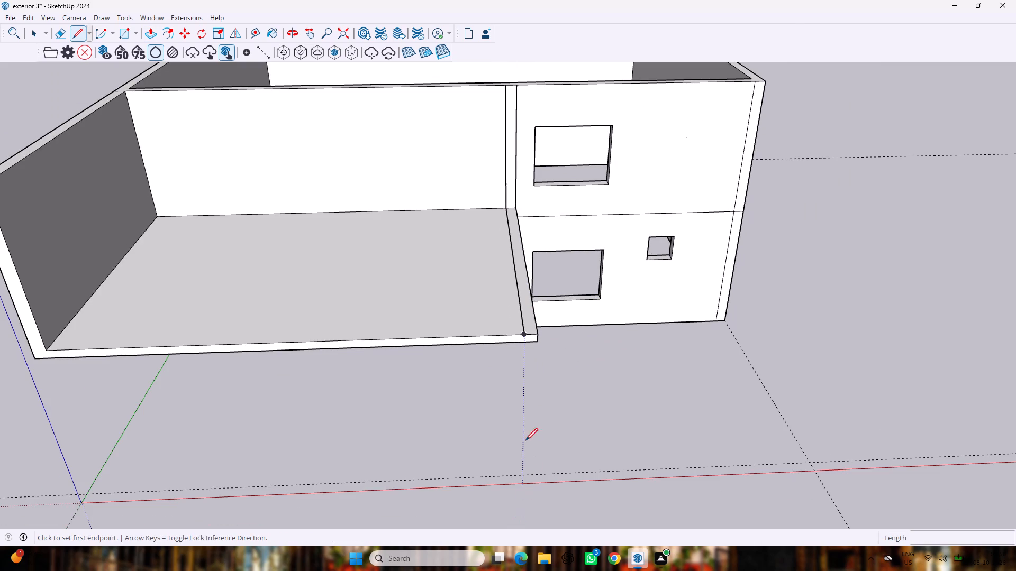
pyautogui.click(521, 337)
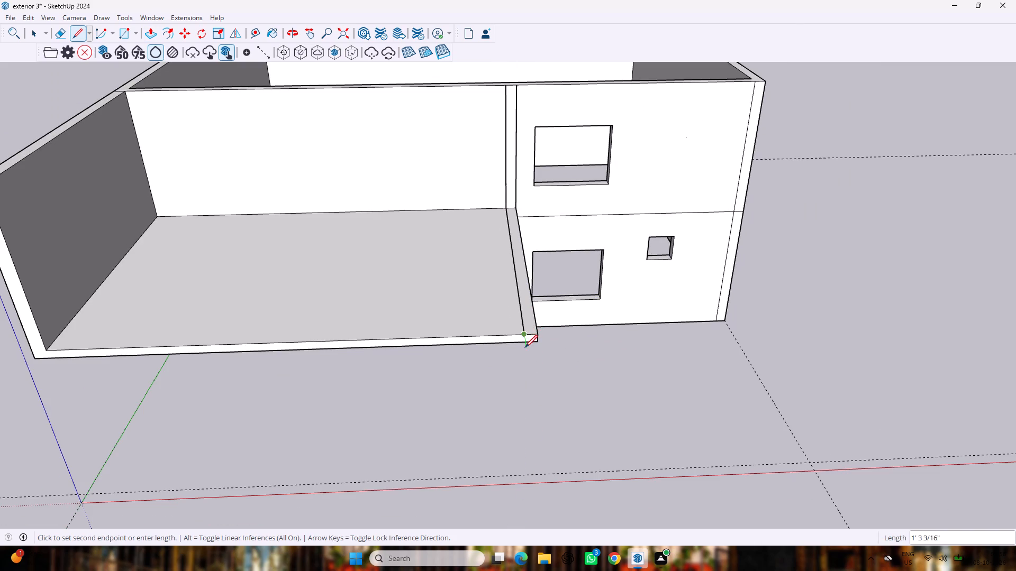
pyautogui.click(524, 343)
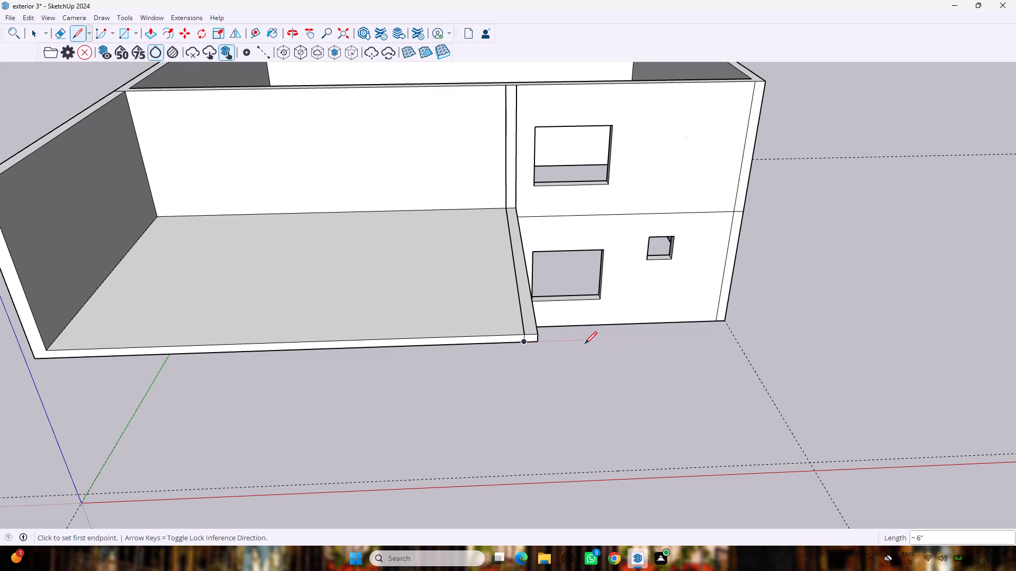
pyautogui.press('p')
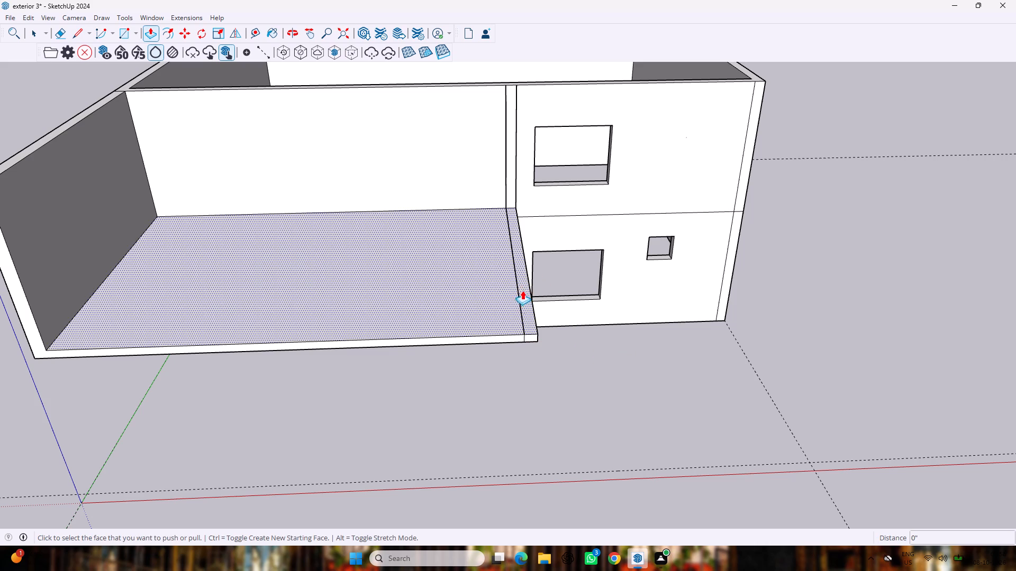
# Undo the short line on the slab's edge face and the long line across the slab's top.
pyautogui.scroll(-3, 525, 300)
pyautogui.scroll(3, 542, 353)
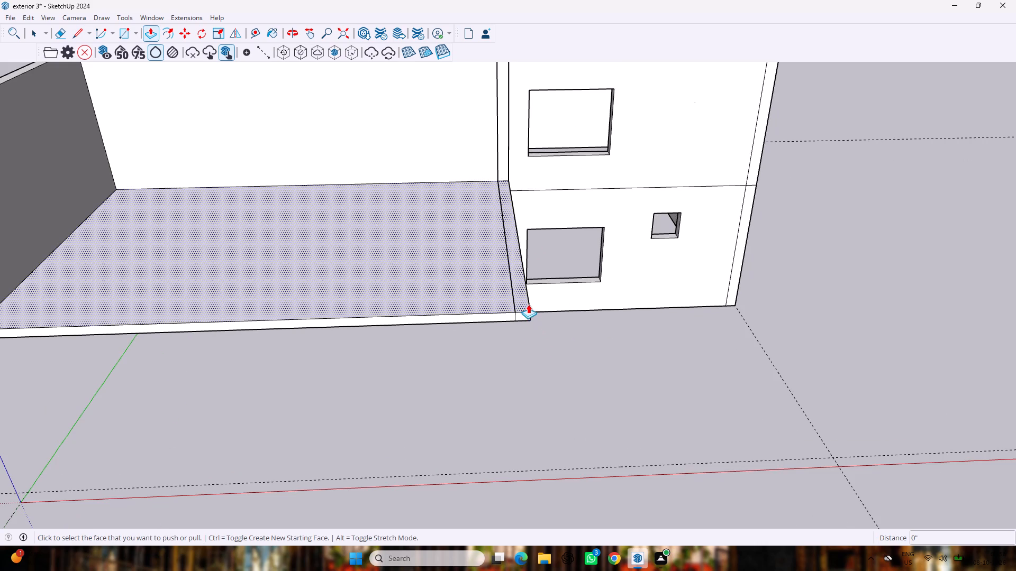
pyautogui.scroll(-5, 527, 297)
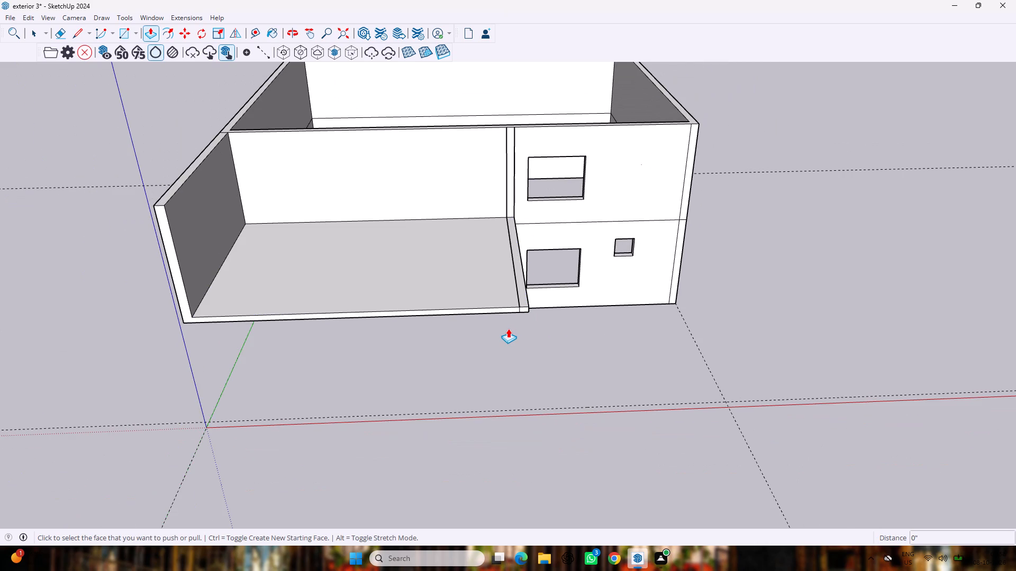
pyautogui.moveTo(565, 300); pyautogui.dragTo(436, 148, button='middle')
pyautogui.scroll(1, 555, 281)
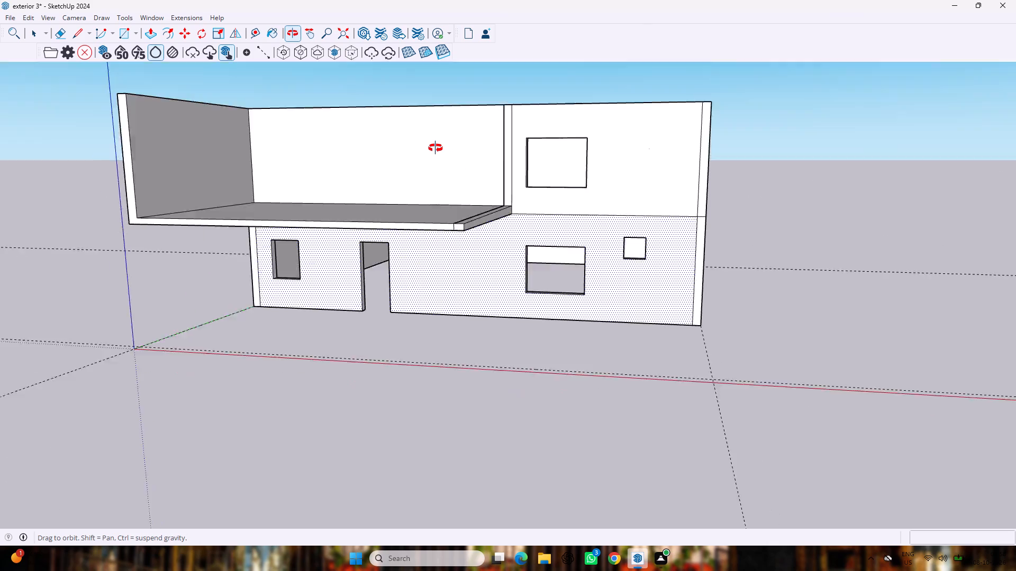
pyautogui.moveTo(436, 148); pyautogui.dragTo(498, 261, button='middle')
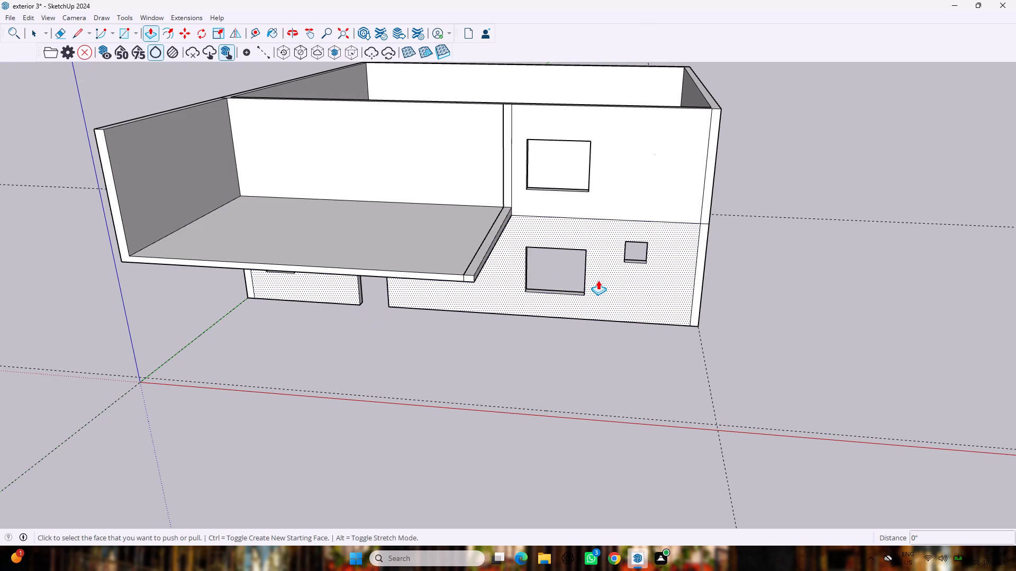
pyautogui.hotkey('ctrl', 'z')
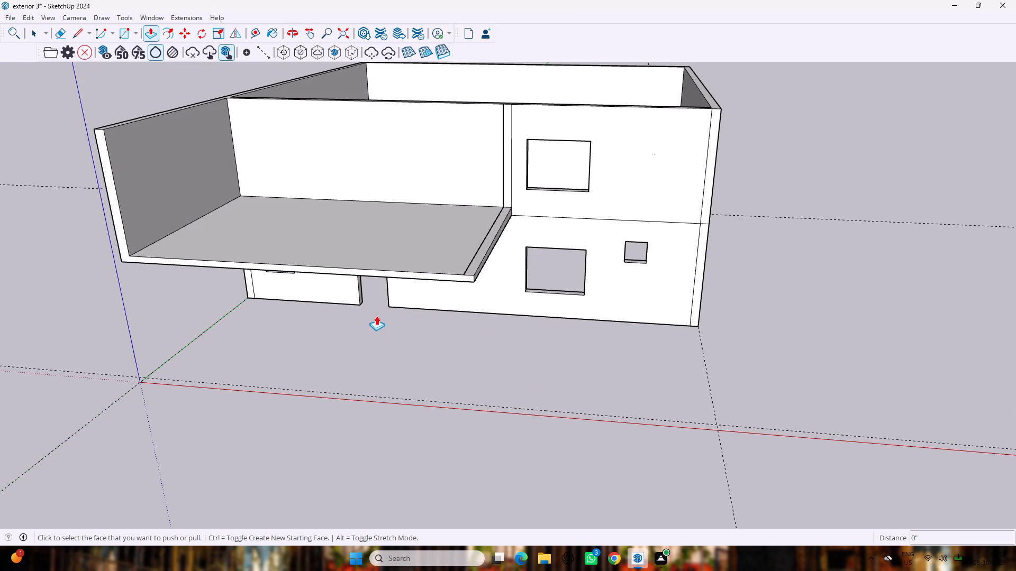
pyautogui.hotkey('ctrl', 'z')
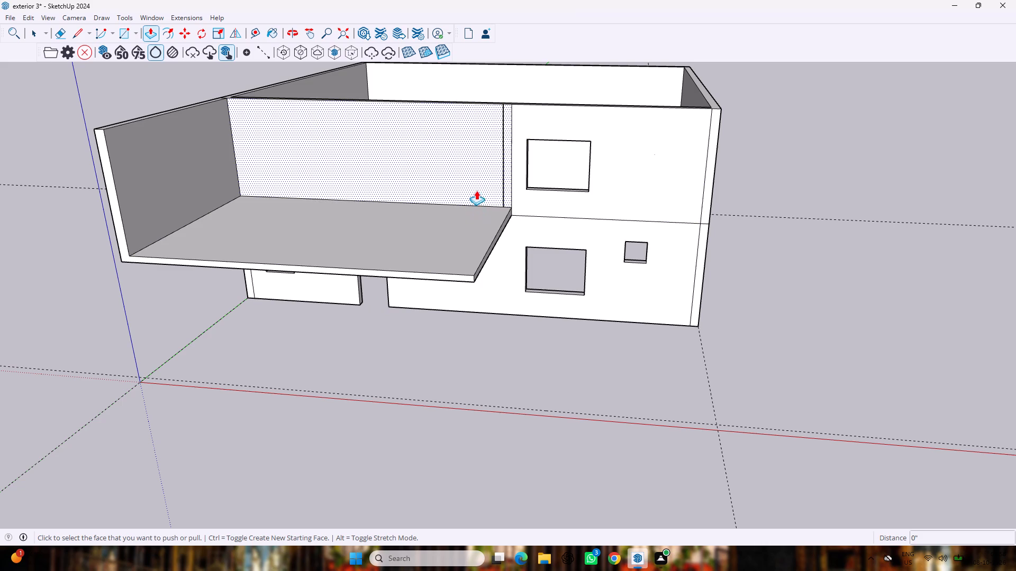
# Draw a rectangle about 27'4" by 18'1" over the cantilevered upper bay, from the side wall's outer top corner to the cross wall's top.
pyautogui.press('space')
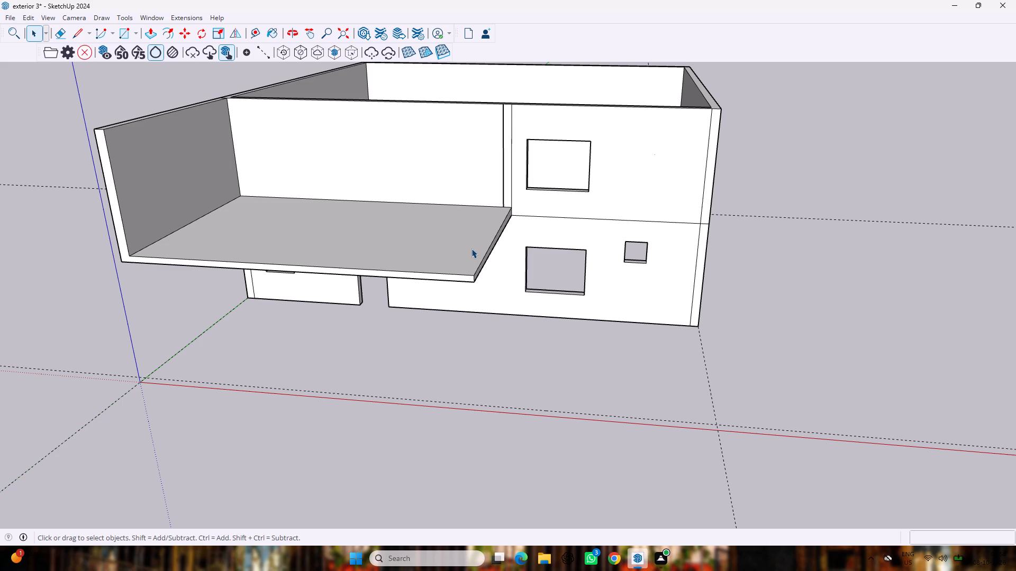
pyautogui.press('r')
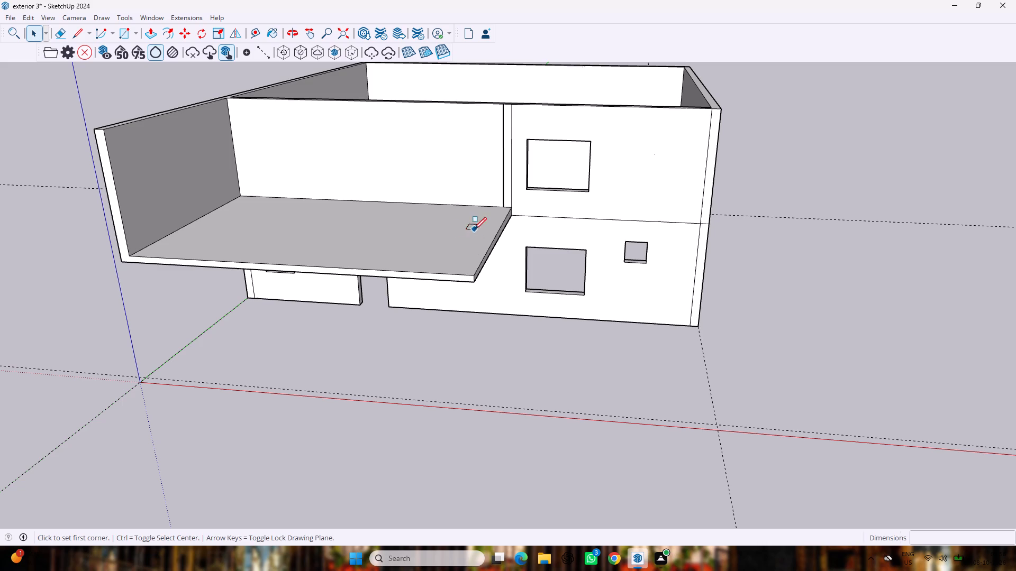
pyautogui.scroll(2, 134, 165)
pyautogui.moveTo(137, 168); pyautogui.dragTo(217, 296, button='middle')
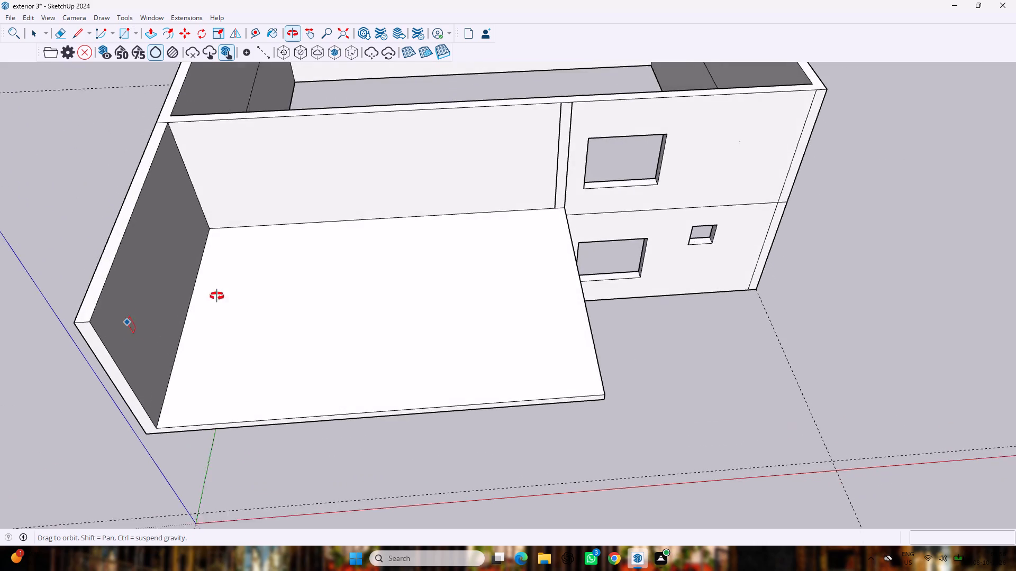
pyautogui.moveTo(217, 296); pyautogui.dragTo(216, 297, button='middle')
pyautogui.scroll(-2, 220, 290)
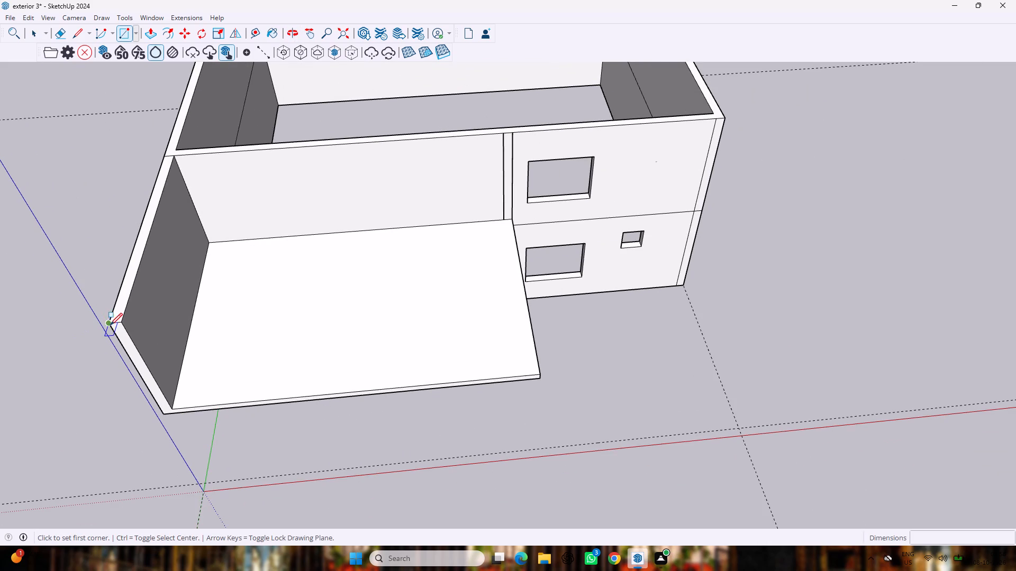
pyautogui.click(110, 325)
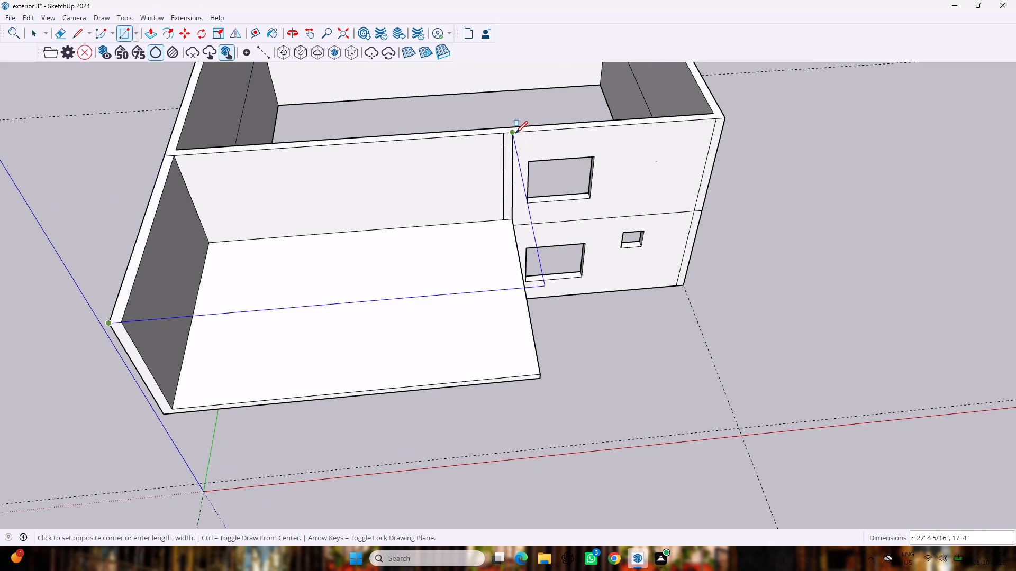
pyautogui.click(514, 126)
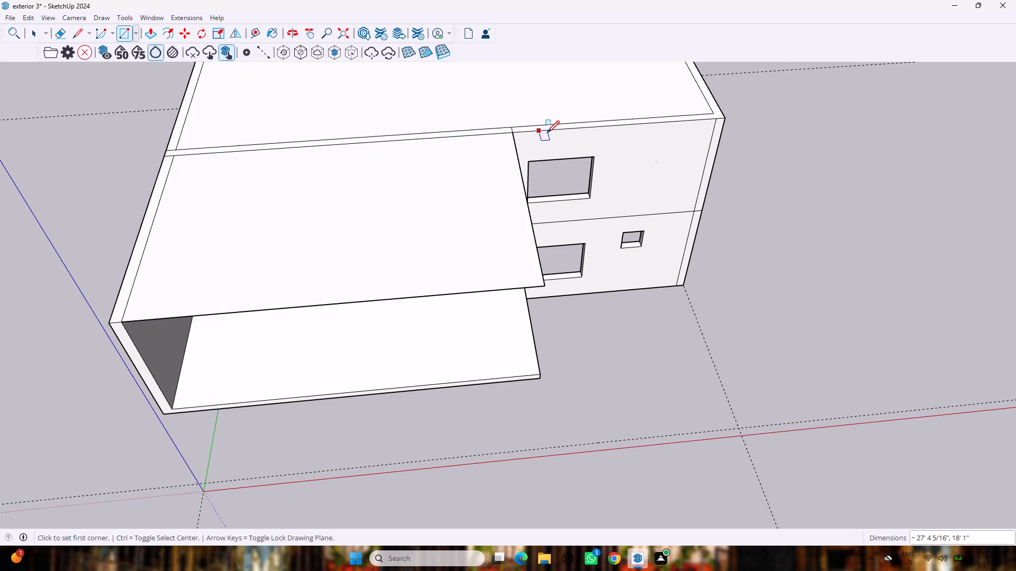
# Push/Pull the rectangle over the cantilevered bay 9" downward to form its roof slab.
pyautogui.scroll(-4, 547, 145)
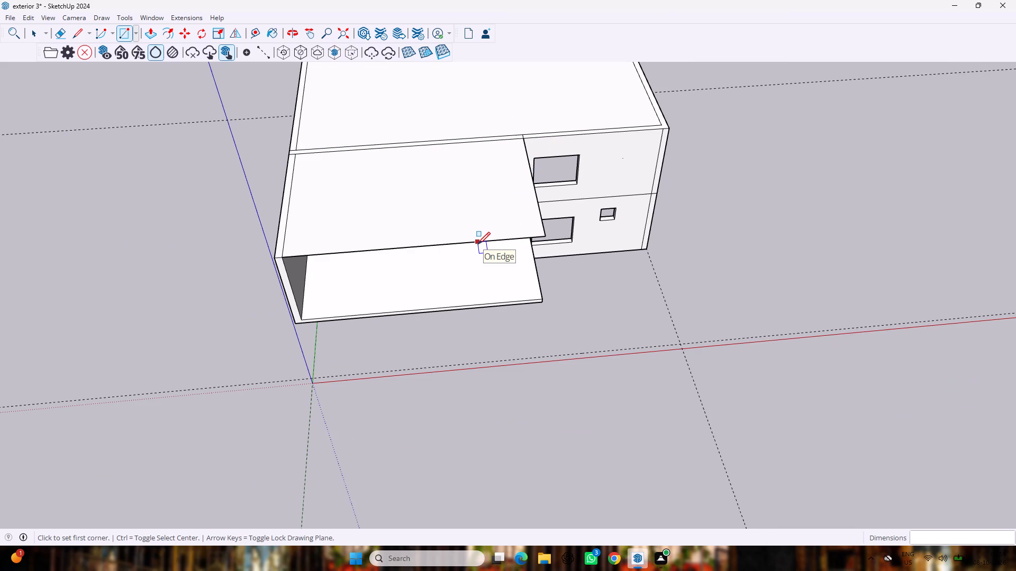
pyautogui.press('p')
pyautogui.moveTo(632, 329); pyautogui.dragTo(566, 185, button='middle')
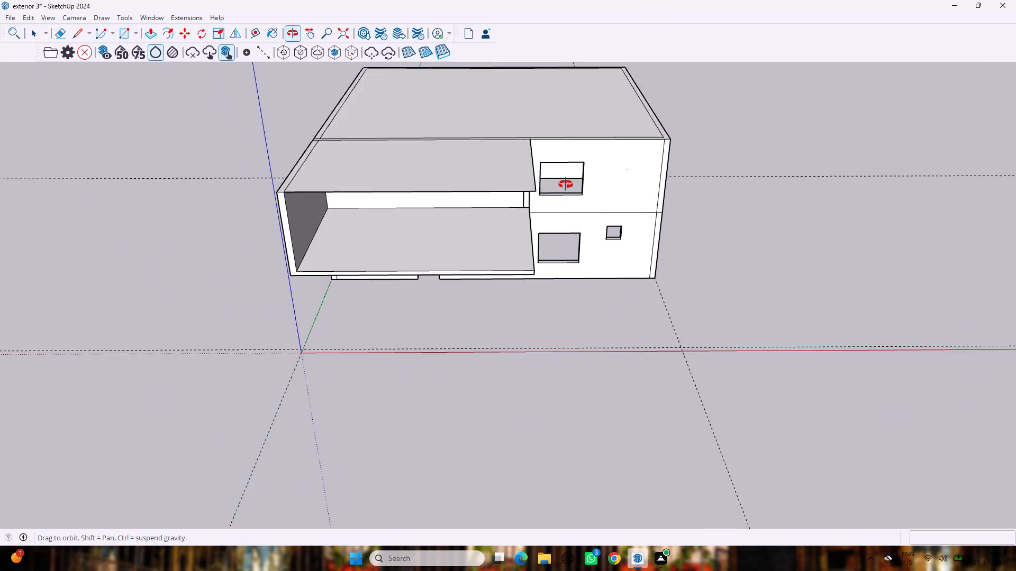
pyautogui.moveTo(566, 185); pyautogui.dragTo(453, 69, button='middle')
pyautogui.moveTo(474, 146); pyautogui.dragTo(479, 157)
pyautogui.press('9')
pyautogui.hotkey('shift', '"')
pyautogui.press('Return')
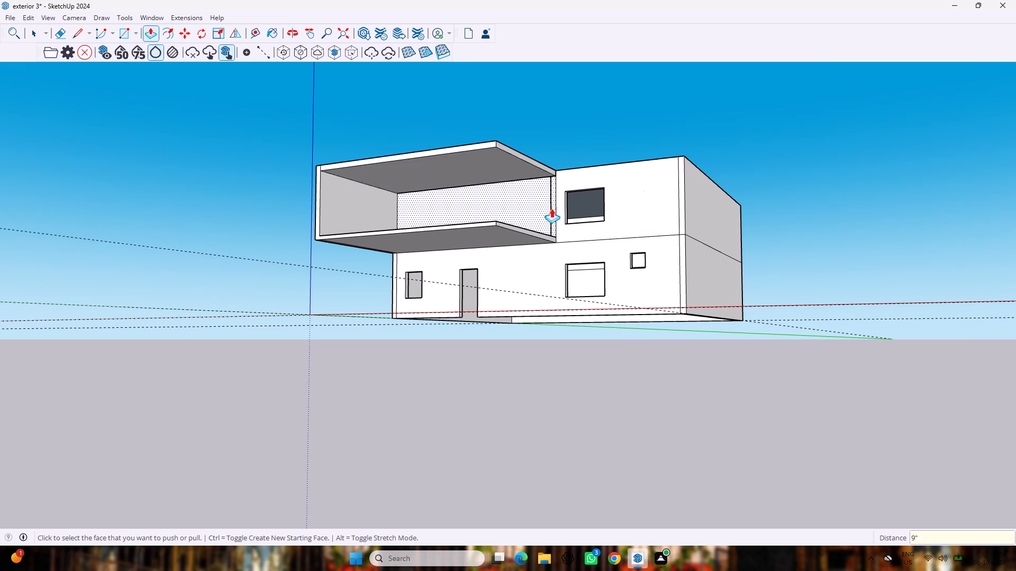
# Cut away the roof face covering the main part of the house behind the new roof slab.
pyautogui.moveTo(554, 215); pyautogui.dragTo(579, 383, button='middle')
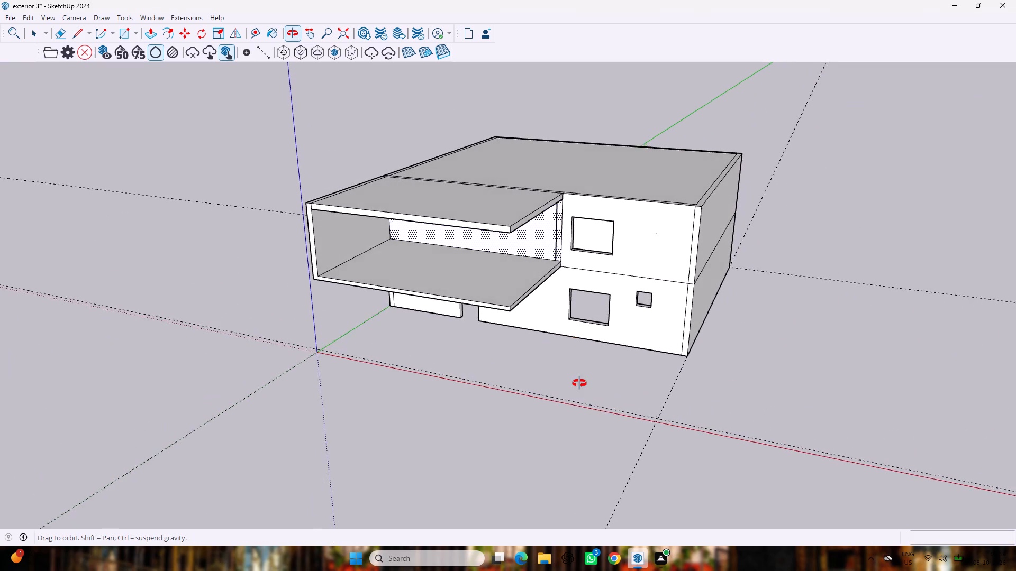
pyautogui.moveTo(579, 383); pyautogui.dragTo(585, 379, button='middle')
pyautogui.middleClick(585, 377)
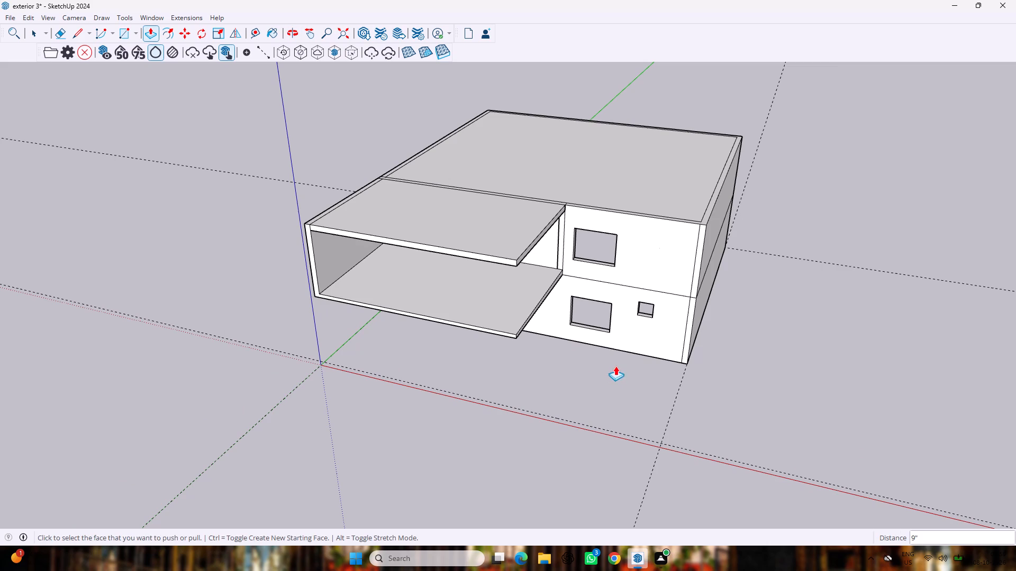
pyautogui.press('space')
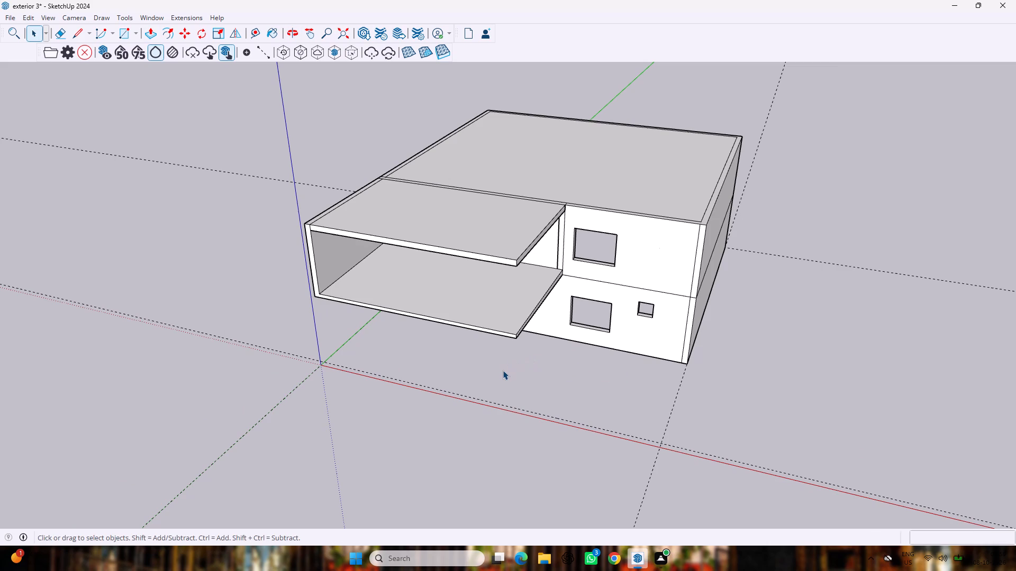
pyautogui.moveTo(450, 391); pyautogui.dragTo(505, 323, button='middle')
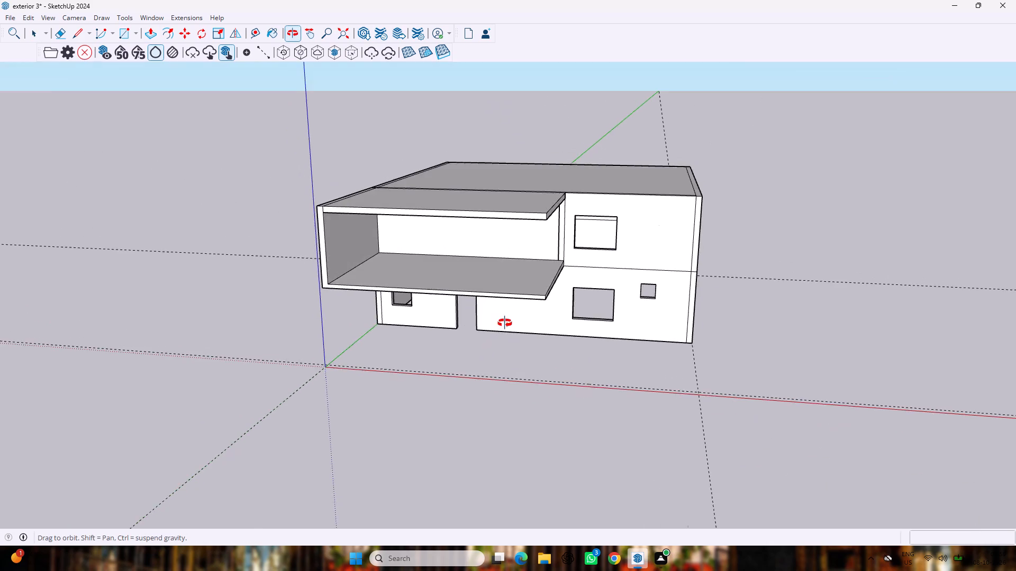
pyautogui.moveTo(505, 323); pyautogui.dragTo(546, 289, button='middle')
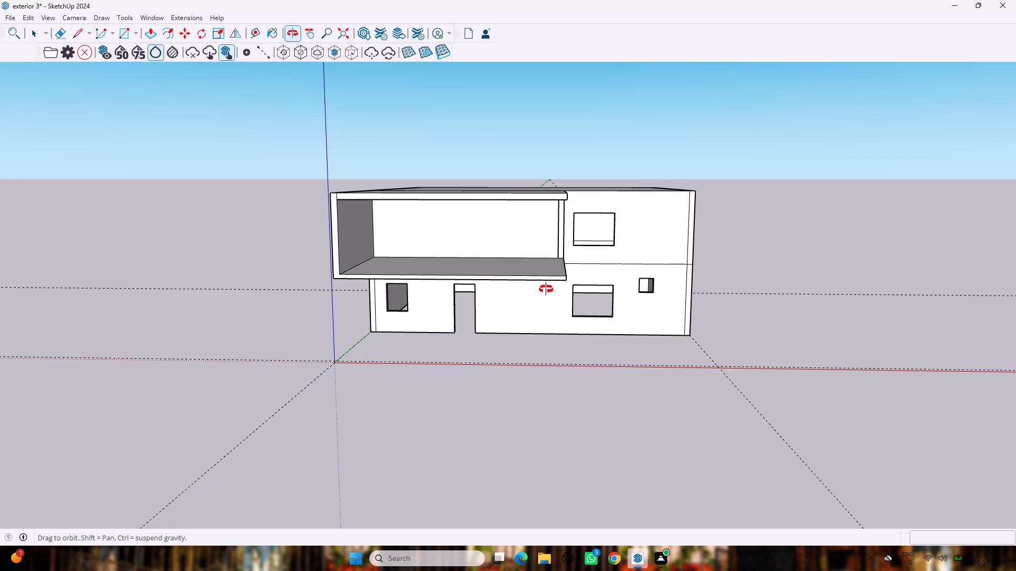
pyautogui.moveTo(546, 289); pyautogui.dragTo(546, 292, button='middle')
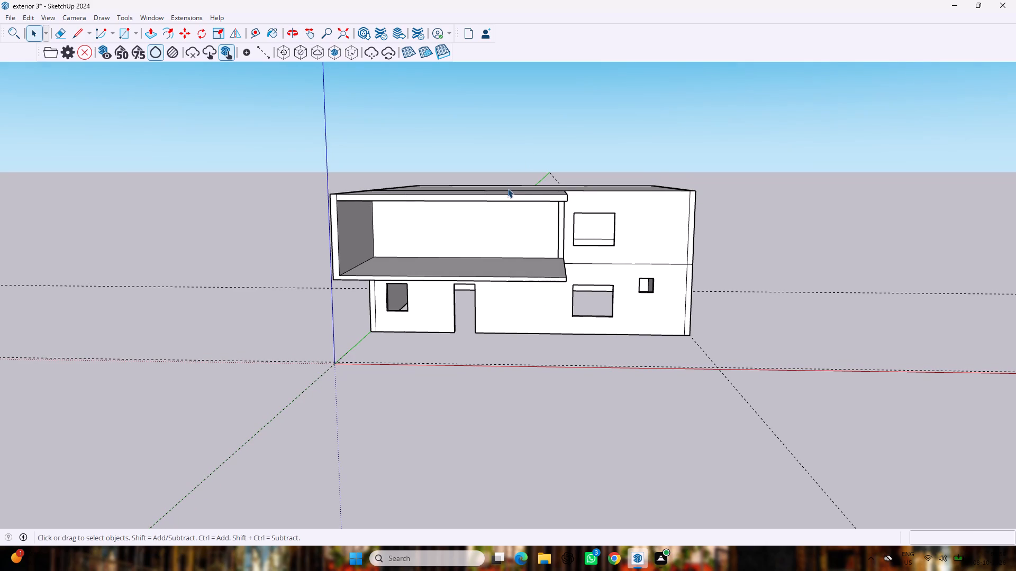
pyautogui.moveTo(515, 207); pyautogui.dragTo(535, 276, button='middle')
pyautogui.moveTo(575, 158); pyautogui.dragTo(578, 163)
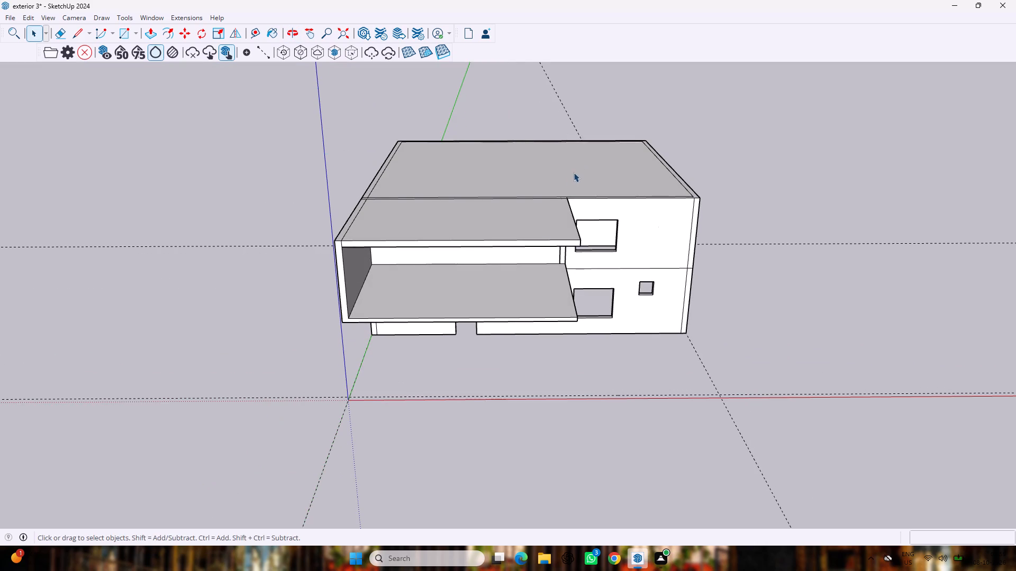
pyautogui.click(574, 172)
pyautogui.hotkey('ctrl', 'x')
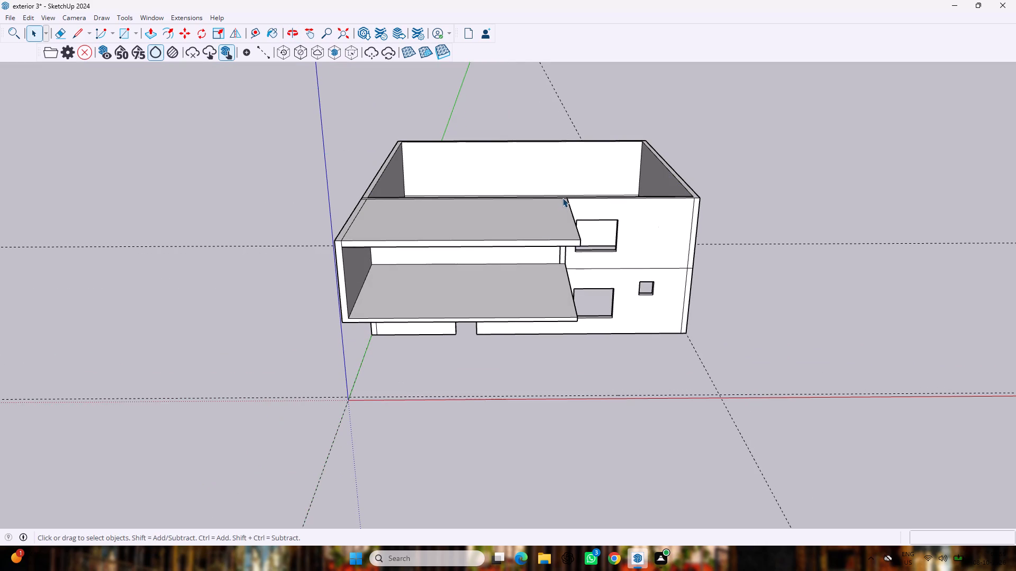
# Erase the extra vertical line on the recessed upper wall beside its open end, undoing a wrong erase on the way.
pyautogui.scroll(1, 607, 191)
pyautogui.moveTo(607, 192); pyautogui.dragTo(536, 252, button='middle')
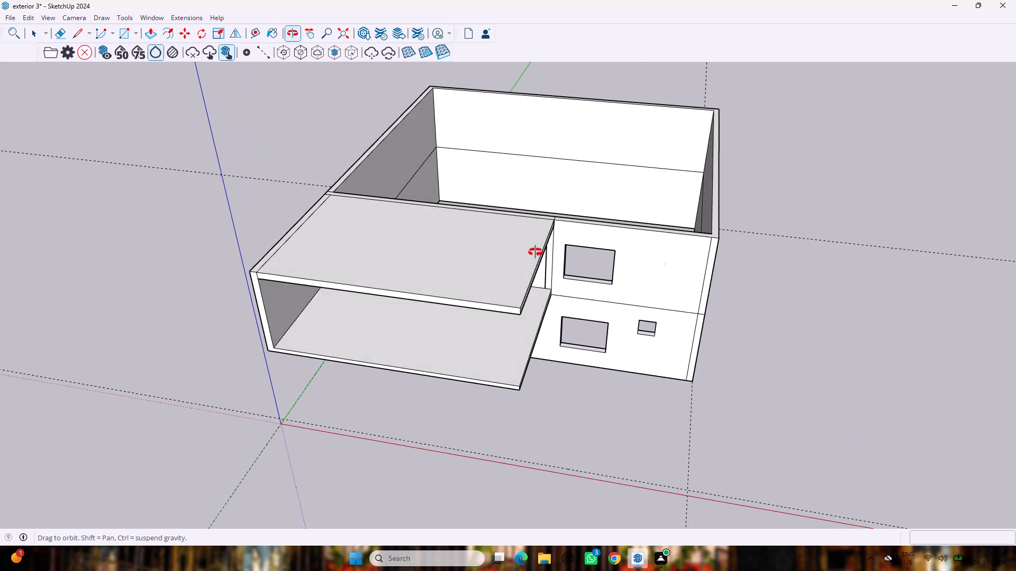
pyautogui.moveTo(536, 252); pyautogui.dragTo(529, 114, button='middle')
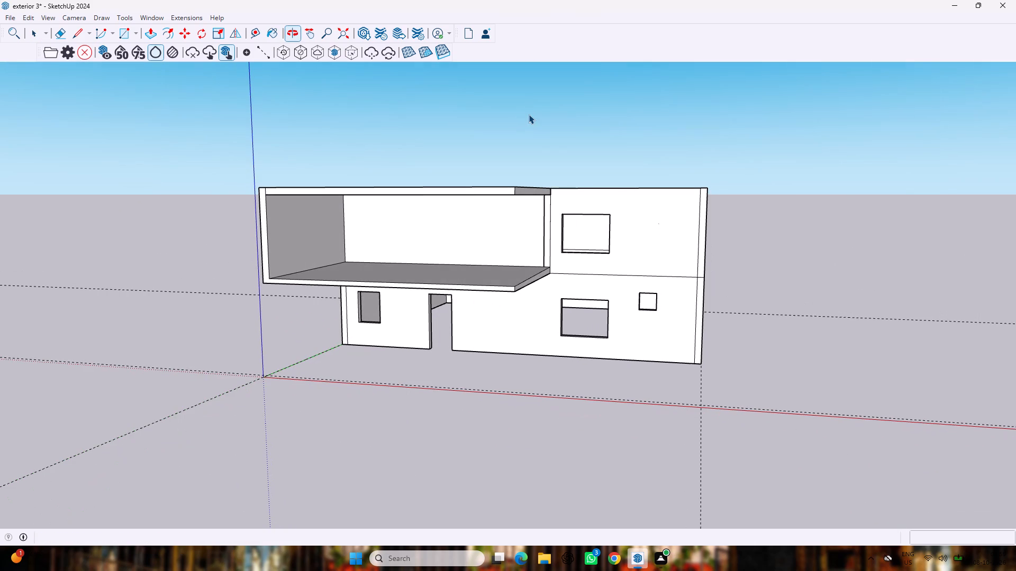
pyautogui.moveTo(666, 196); pyautogui.dragTo(689, 269, button='middle')
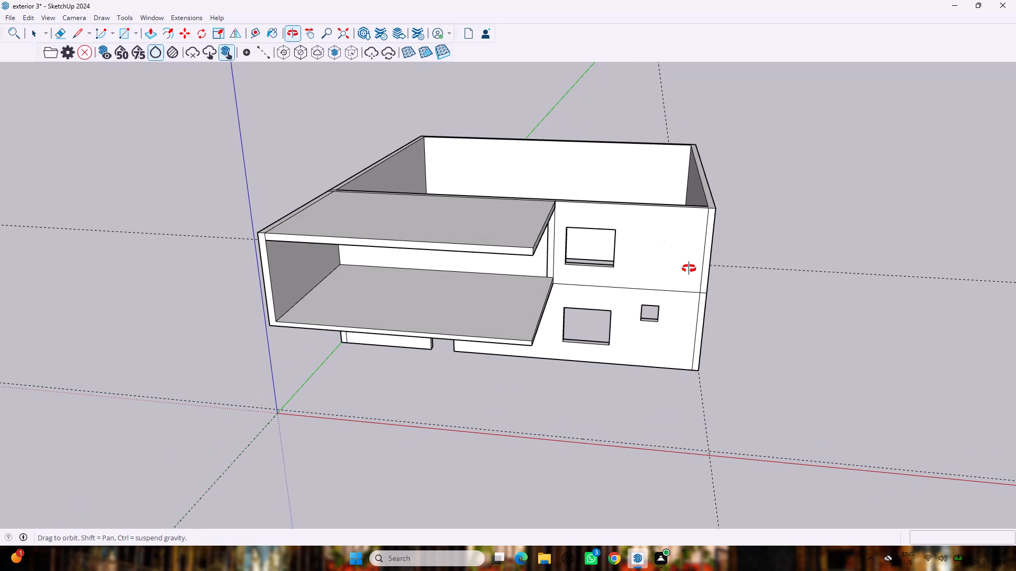
pyautogui.moveTo(689, 269); pyautogui.dragTo(712, 217, button='middle')
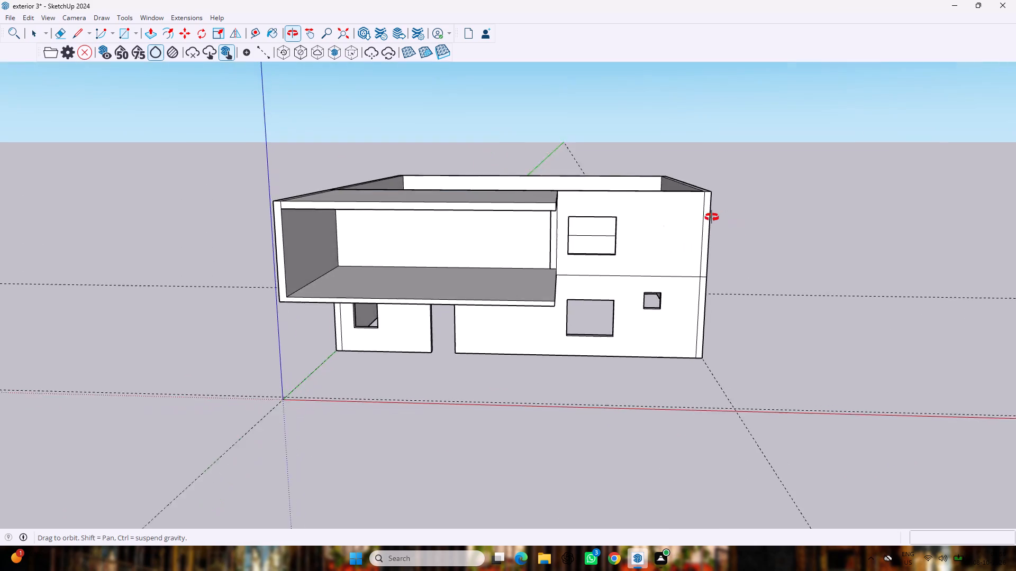
pyautogui.moveTo(712, 217); pyautogui.dragTo(742, 213, button='middle')
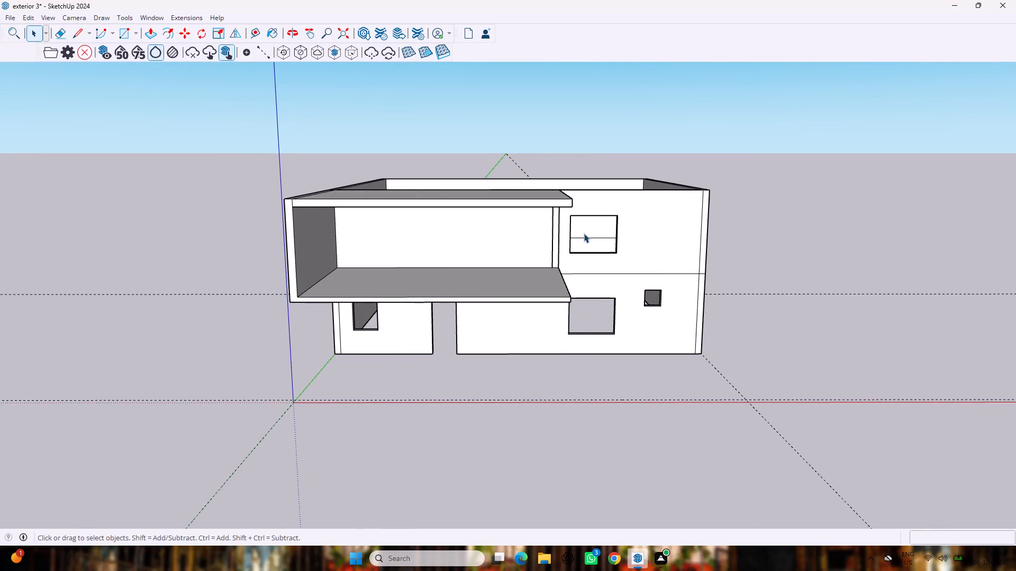
pyautogui.moveTo(547, 236); pyautogui.dragTo(559, 237)
pyautogui.press('e')
pyautogui.moveTo(541, 230); pyautogui.dragTo(542, 230)
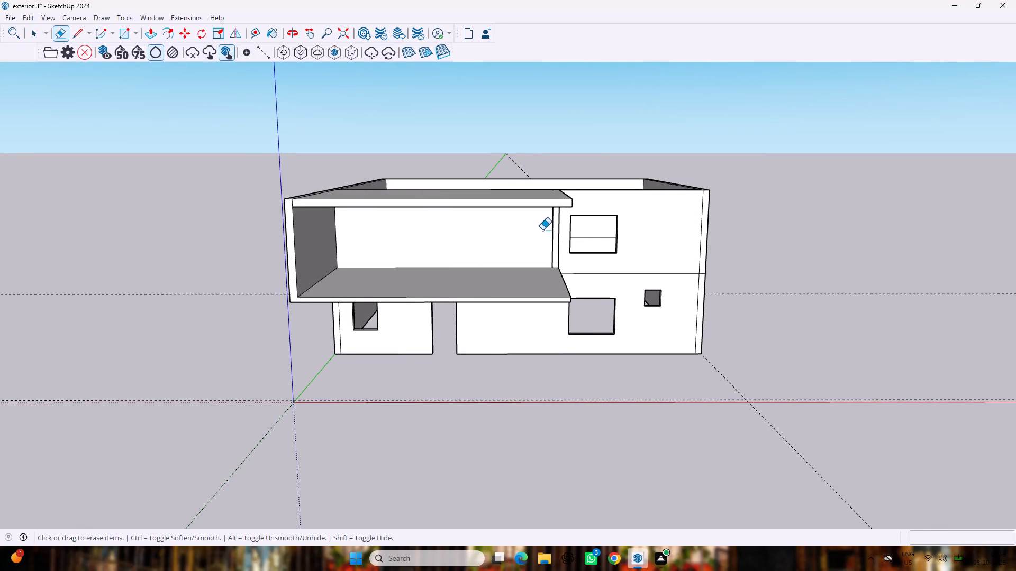
pyautogui.moveTo(542, 230); pyautogui.dragTo(560, 233)
pyautogui.hotkey('ctrl', 'z')
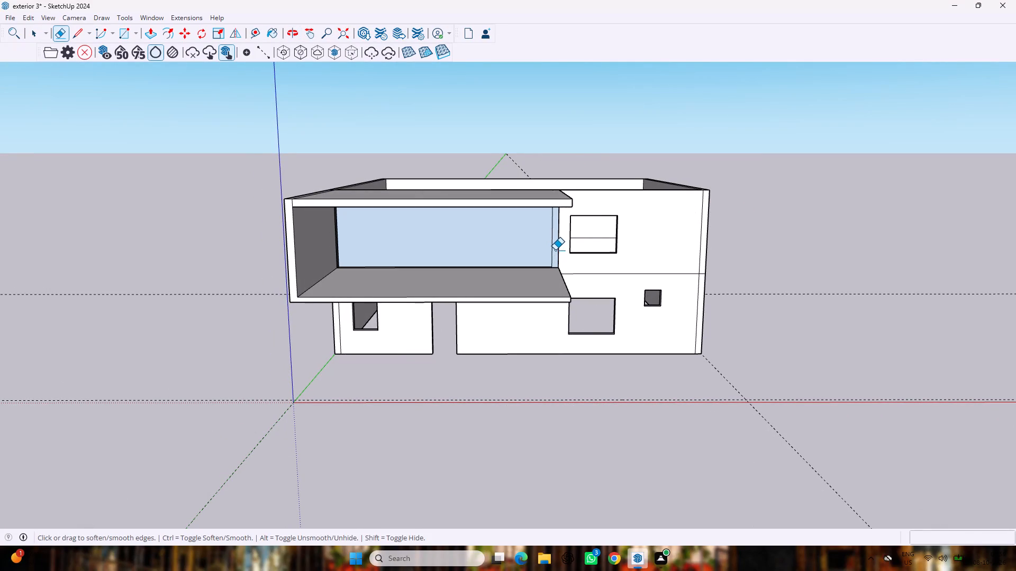
pyautogui.moveTo(554, 252); pyautogui.dragTo(549, 251)
# Erase the seam lines between the side wall and the roof slab on the front face and on the top.
pyautogui.scroll(-2, 555, 255)
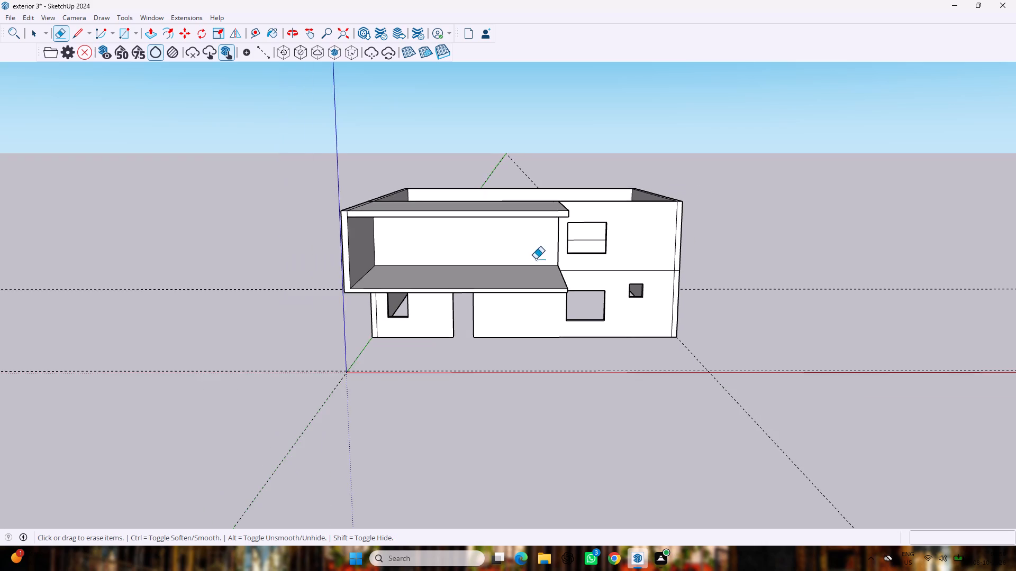
pyautogui.moveTo(536, 260); pyautogui.dragTo(560, 209, button='middle')
pyautogui.scroll(3, 444, 227)
pyautogui.scroll(3, 333, 170)
pyautogui.moveTo(328, 162); pyautogui.dragTo(322, 162)
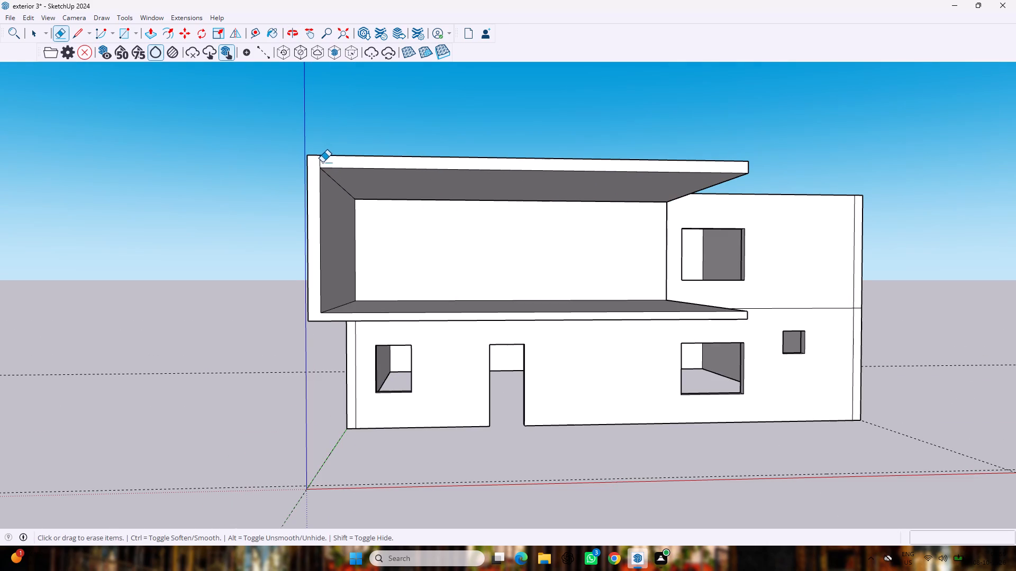
pyautogui.moveTo(322, 162); pyautogui.dragTo(317, 162)
pyautogui.moveTo(327, 145); pyautogui.dragTo(346, 276, button='middle')
pyautogui.moveTo(342, 247); pyautogui.dragTo(351, 255)
# Place a vertical guide on the recessed upper wall, a short distance in from its corner with the side wall.
pyautogui.scroll(1, 437, 357)
pyautogui.moveTo(438, 356); pyautogui.dragTo(433, 322, button='middle')
pyautogui.scroll(1, 439, 340)
pyautogui.scroll(2, 427, 289)
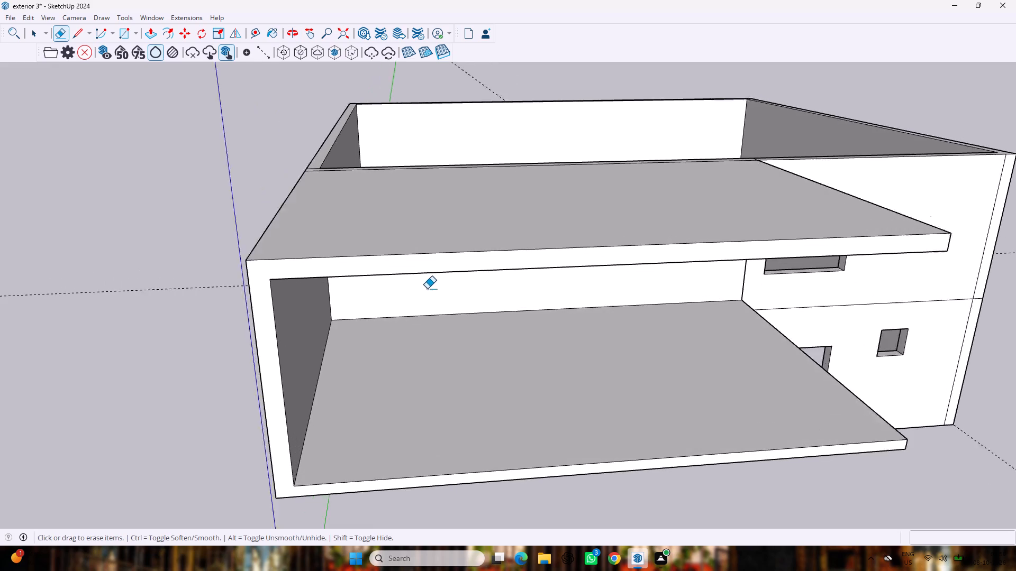
pyautogui.scroll(3, 427, 289)
pyautogui.moveTo(436, 254); pyautogui.dragTo(440, 160, button='middle')
pyautogui.scroll(-4, 436, 168)
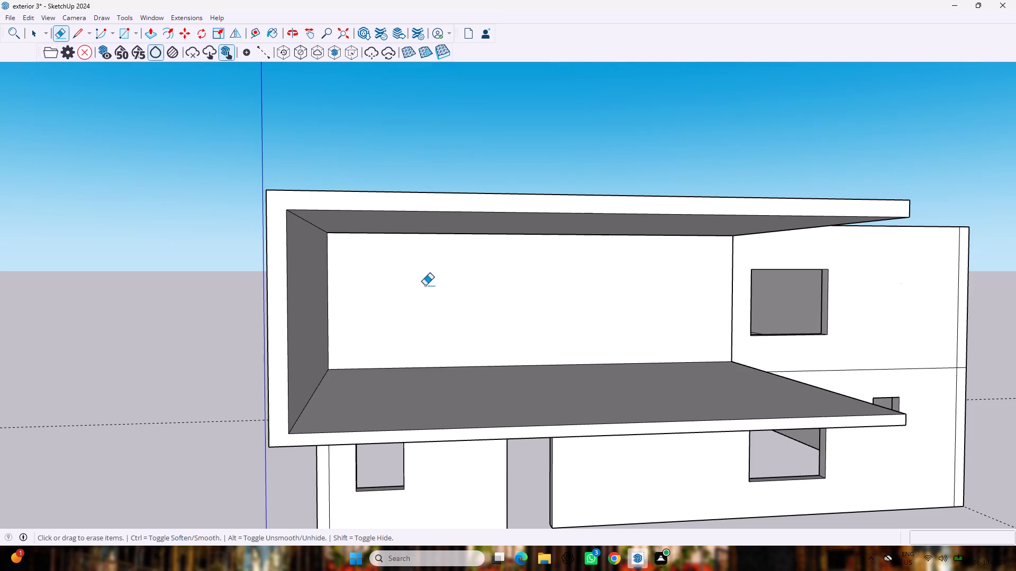
pyautogui.press('t')
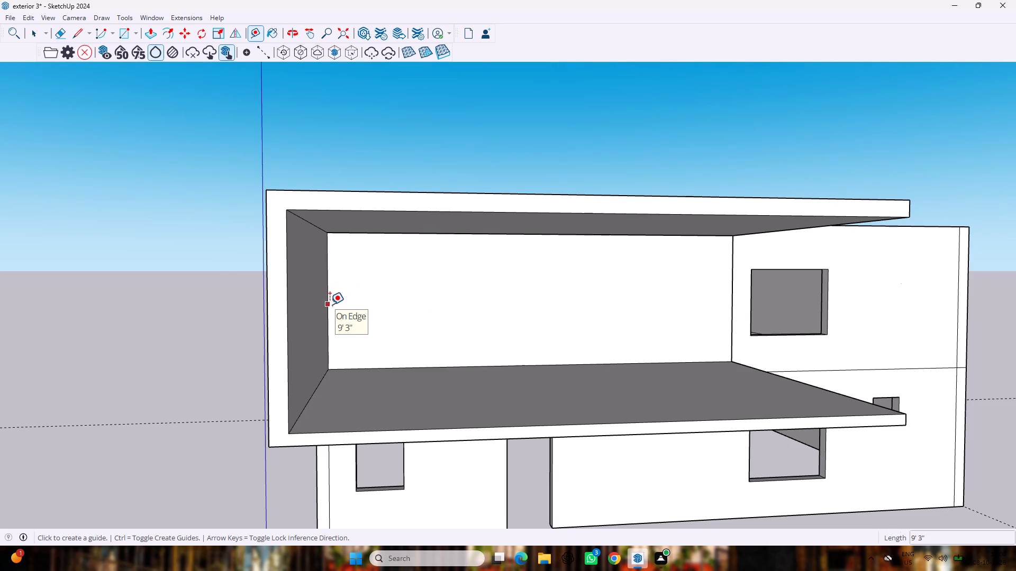
pyautogui.click(330, 305)
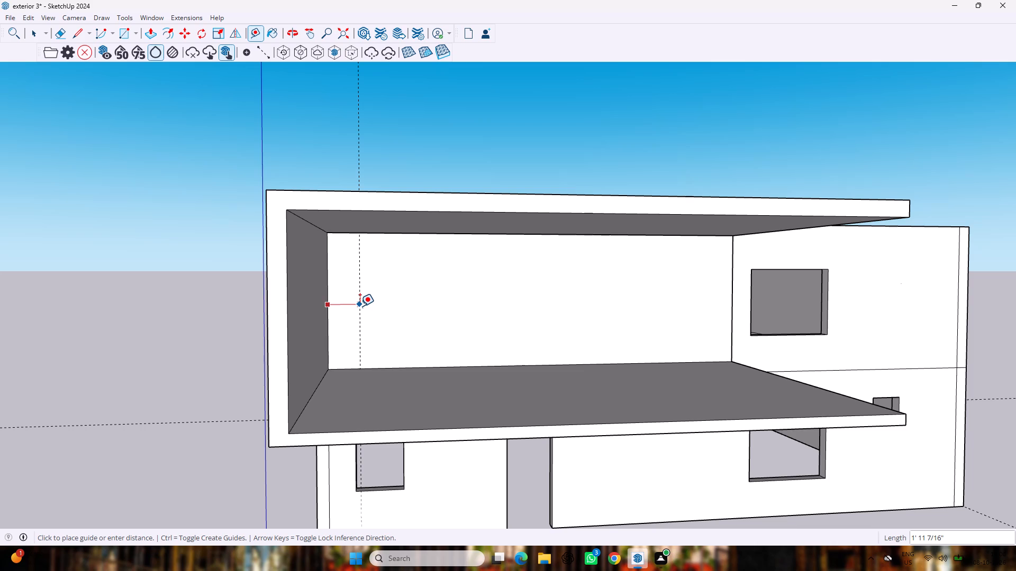
pyautogui.click(349, 334)
# Place a second vertical guide on the recessed wall, 3' from the first guide.
pyautogui.click(348, 334)
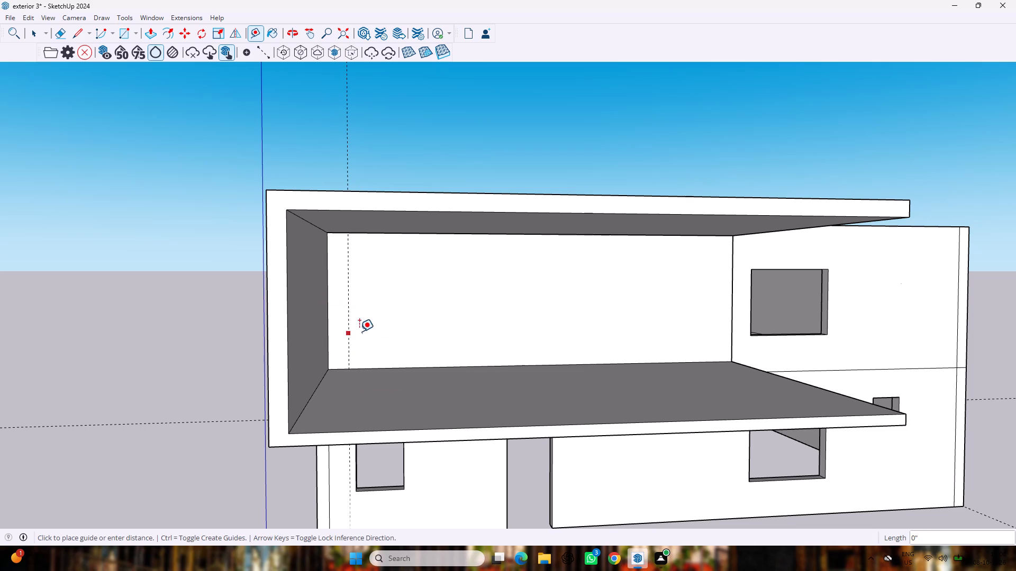
pyautogui.write("3'")
pyautogui.press('Return')
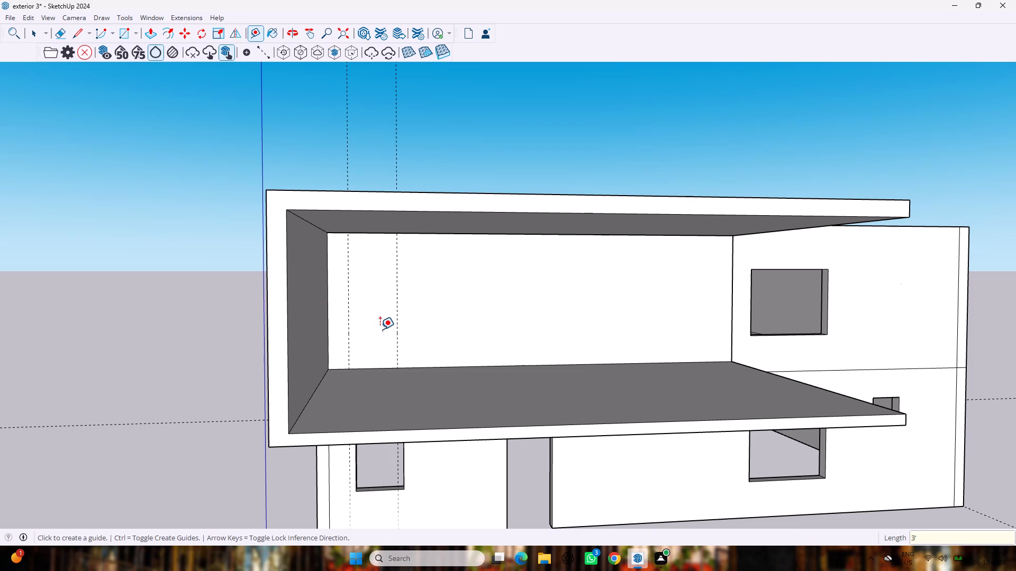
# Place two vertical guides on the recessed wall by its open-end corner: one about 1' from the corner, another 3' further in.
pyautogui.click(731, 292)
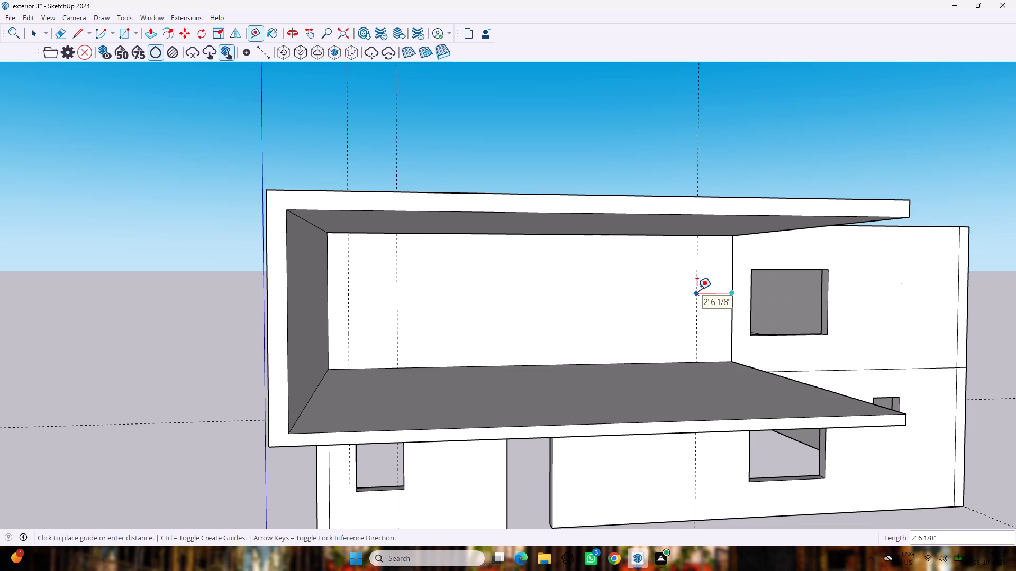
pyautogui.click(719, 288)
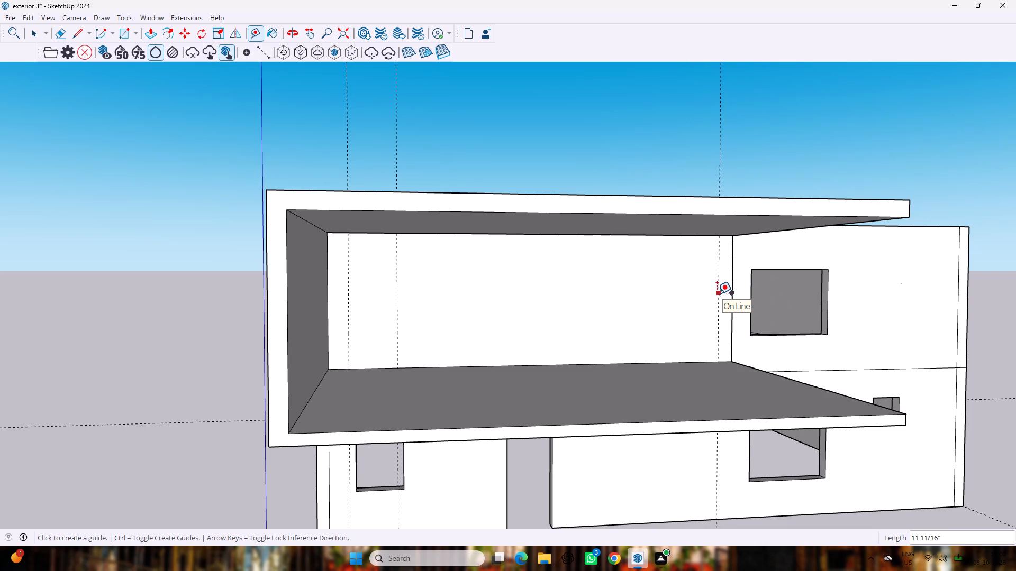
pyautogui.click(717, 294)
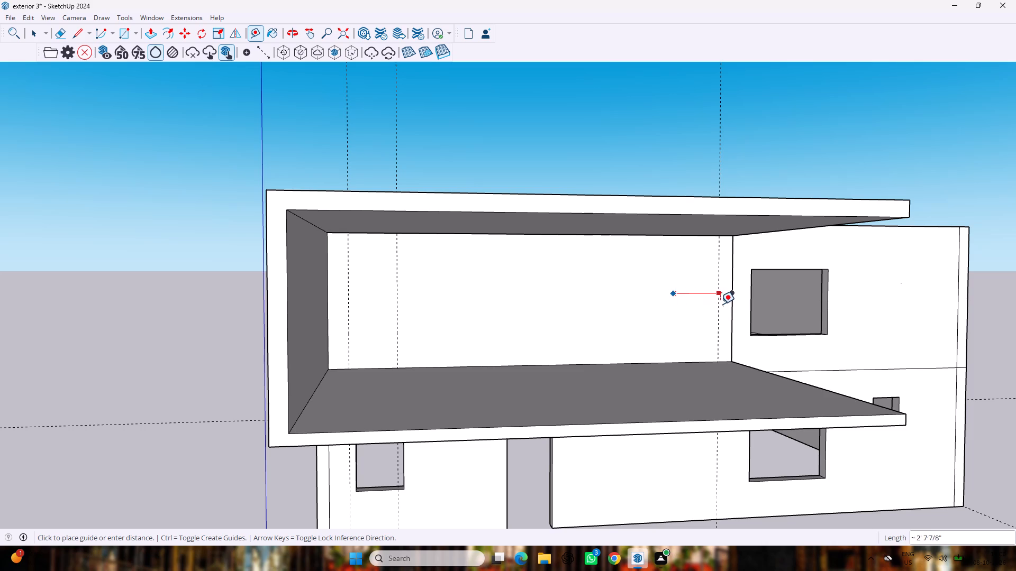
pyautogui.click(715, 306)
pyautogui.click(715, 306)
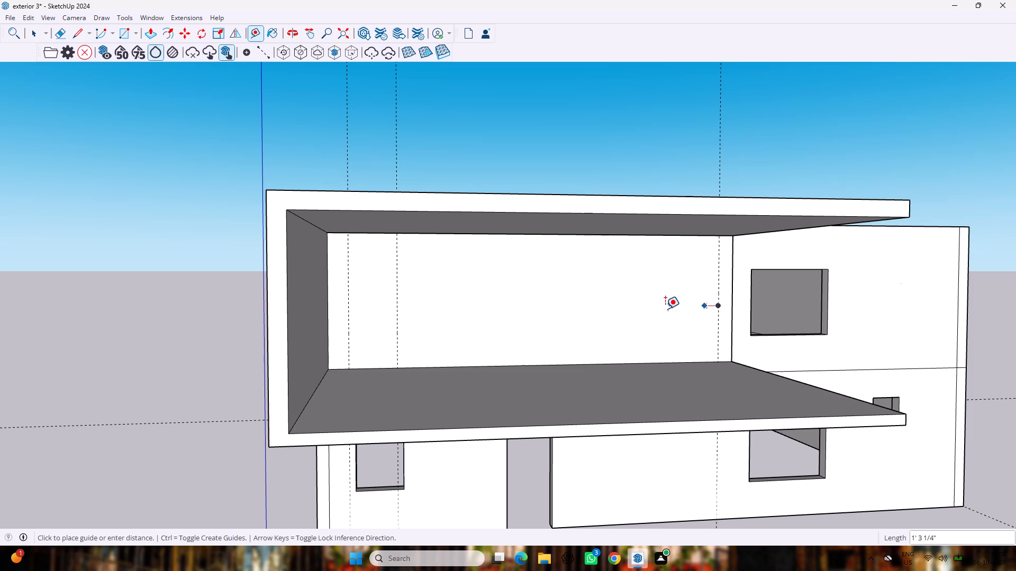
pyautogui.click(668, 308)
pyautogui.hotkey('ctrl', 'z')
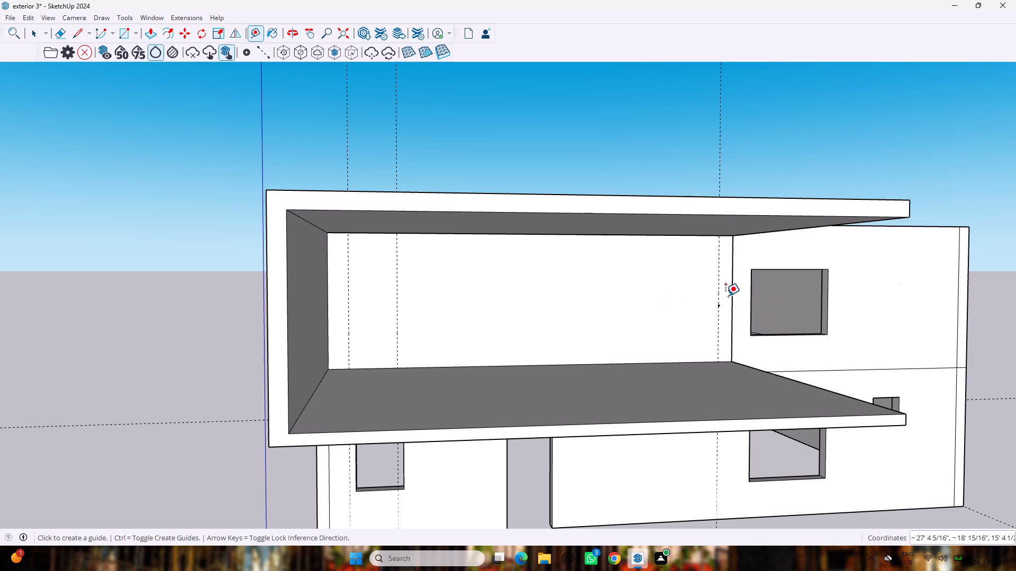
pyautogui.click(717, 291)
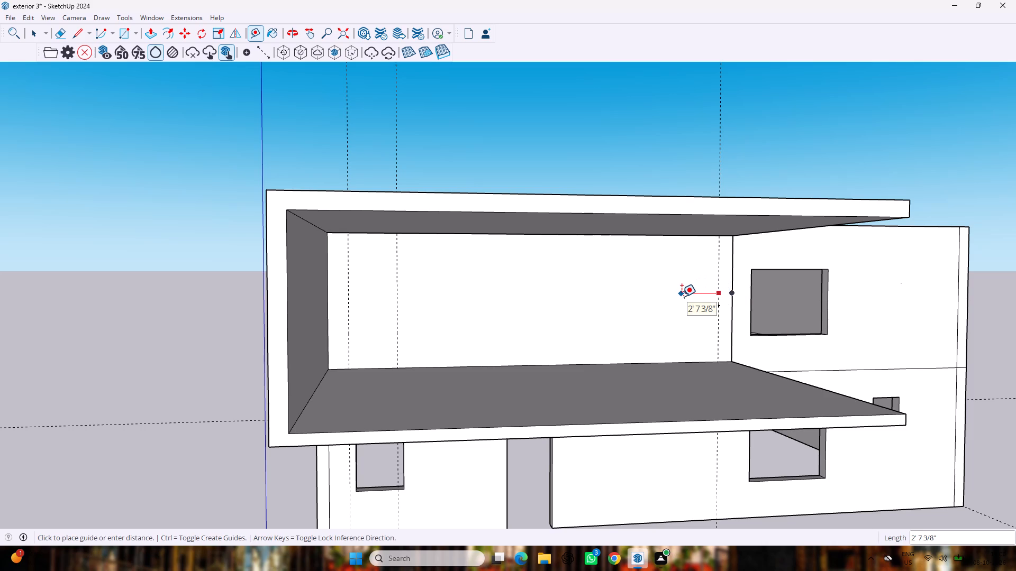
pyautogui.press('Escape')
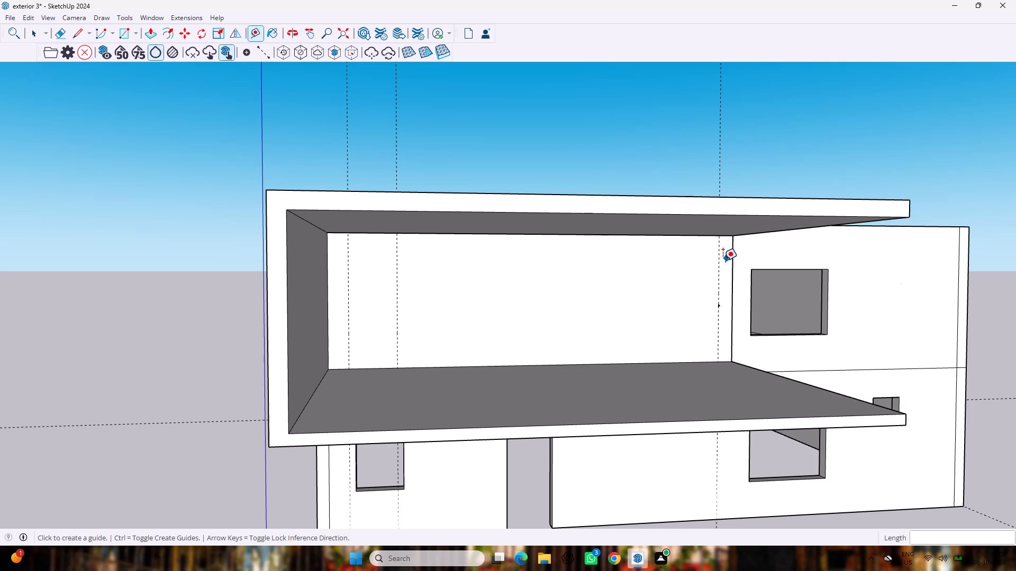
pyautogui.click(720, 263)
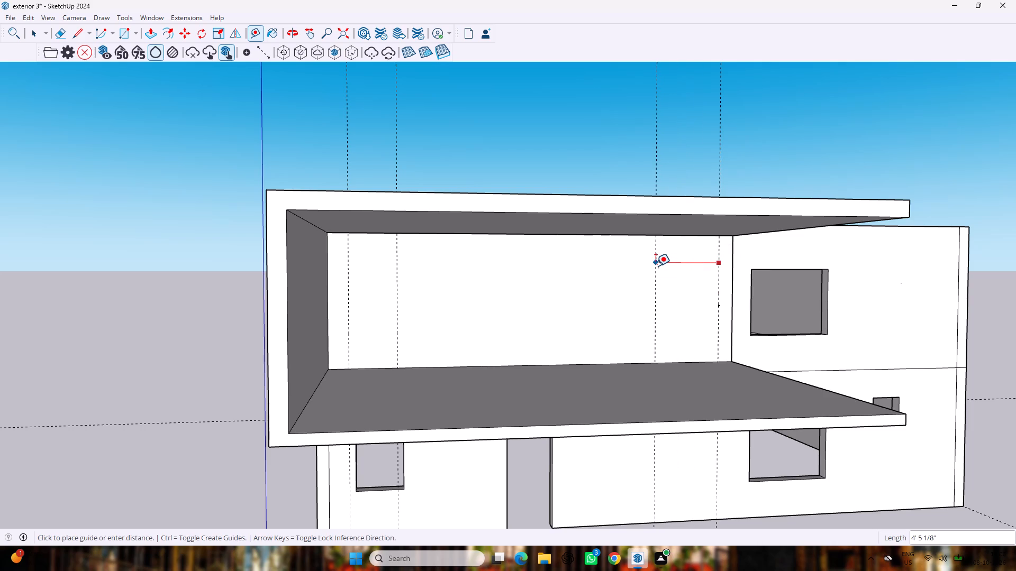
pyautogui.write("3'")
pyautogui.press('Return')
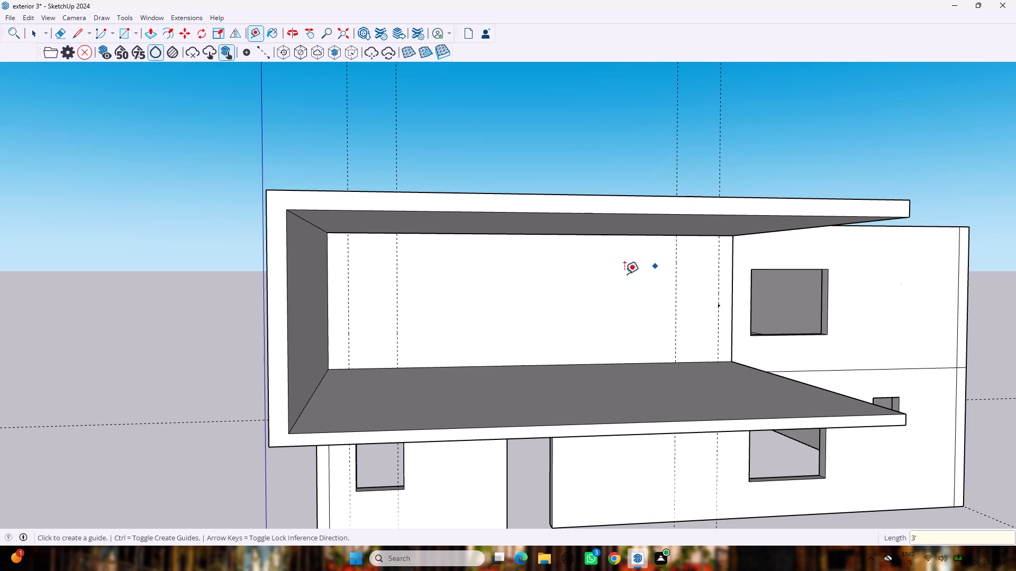
# Place a vertical guide about 4'7" beyond the second side-wall guide on the recessed wall, and another 3'6" beyond that.
pyautogui.click(394, 304)
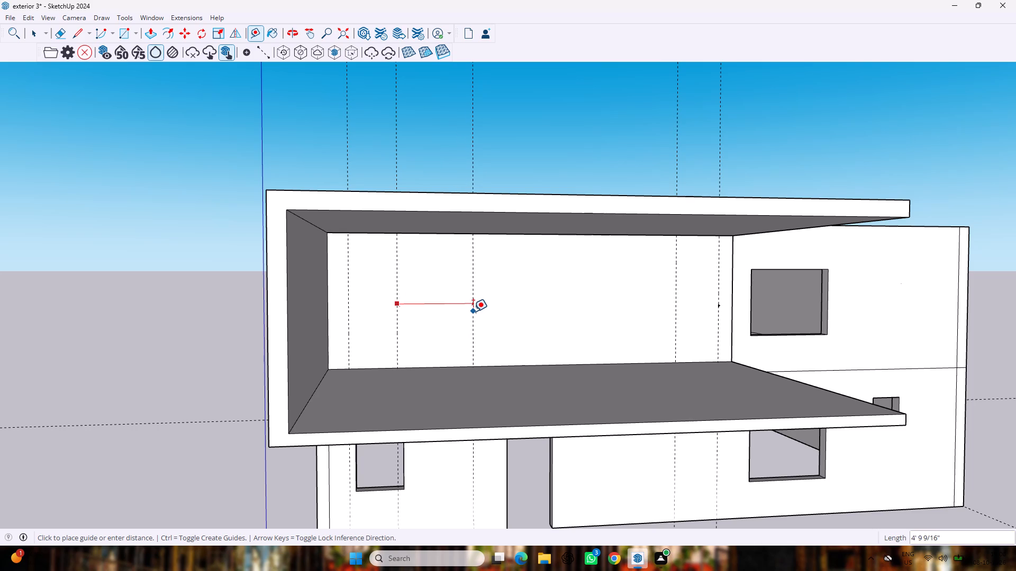
pyautogui.click(469, 312)
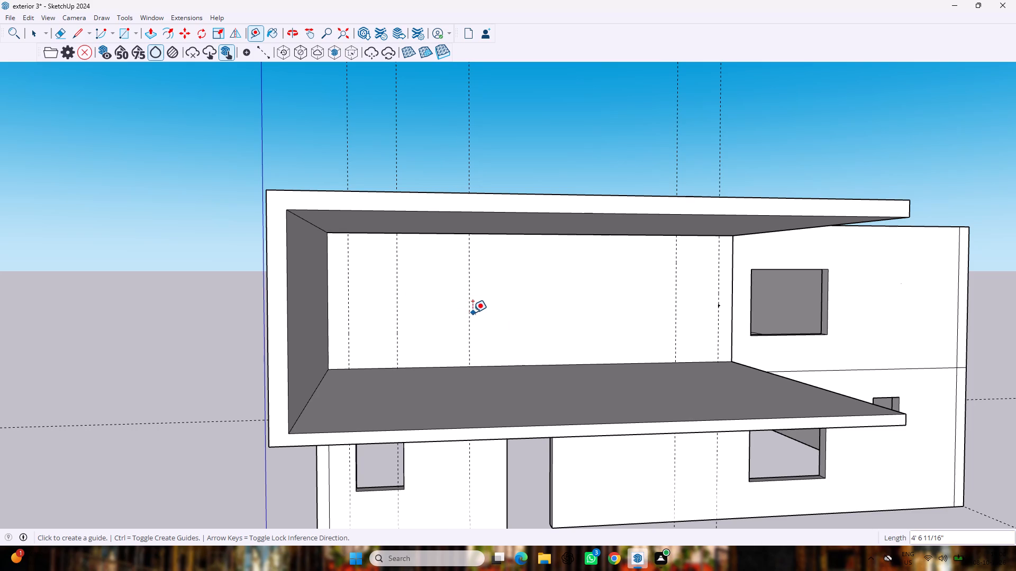
pyautogui.click(469, 312)
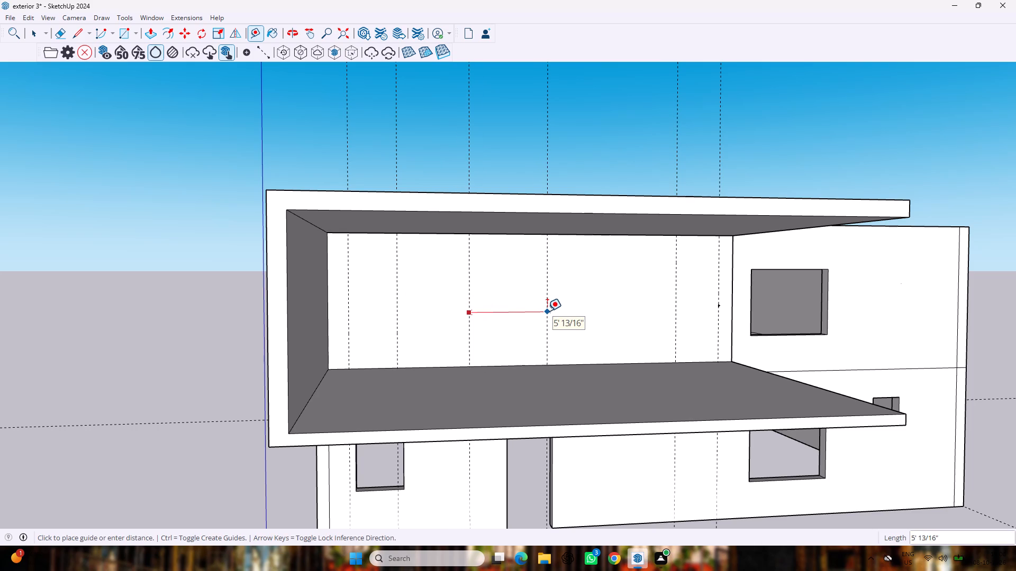
pyautogui.write("3'6")
pyautogui.hotkey('shift', '"')
pyautogui.press('Return')
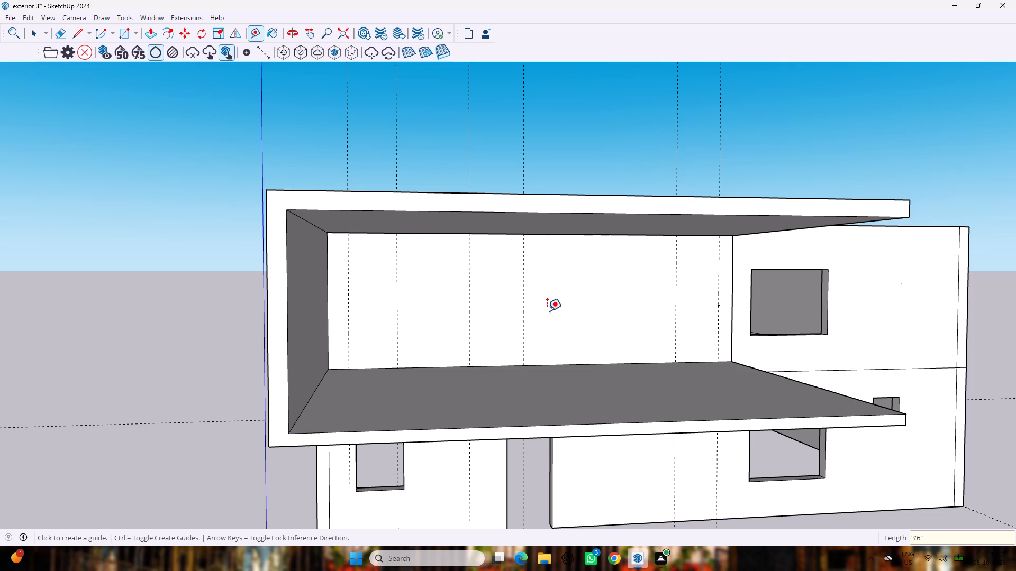
# Place a vertical guide on the recessed wall about 8' from its open-end corner, and another 3' further toward the middle.
pyautogui.click(728, 307)
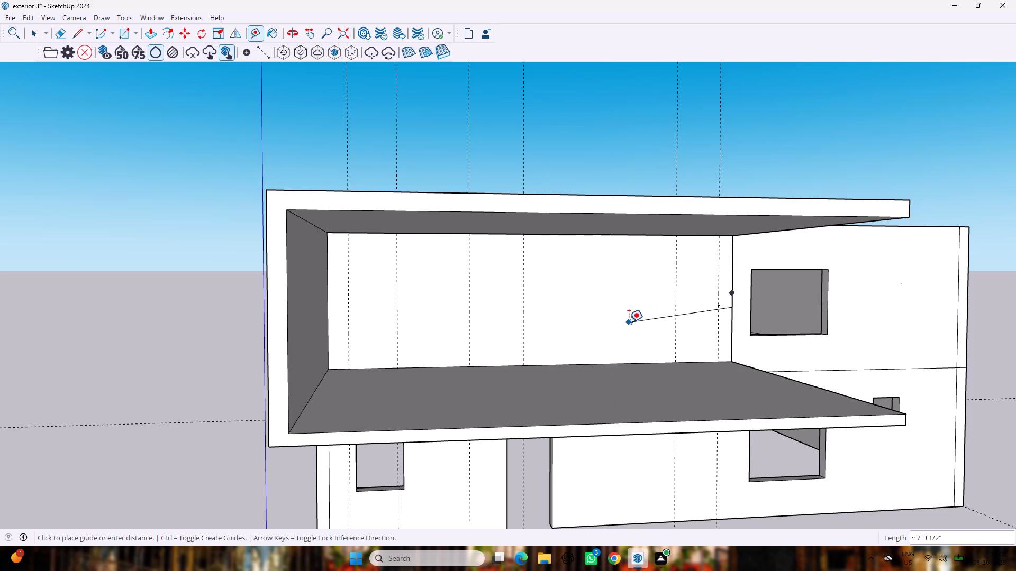
pyautogui.press('Escape')
pyautogui.click(733, 311)
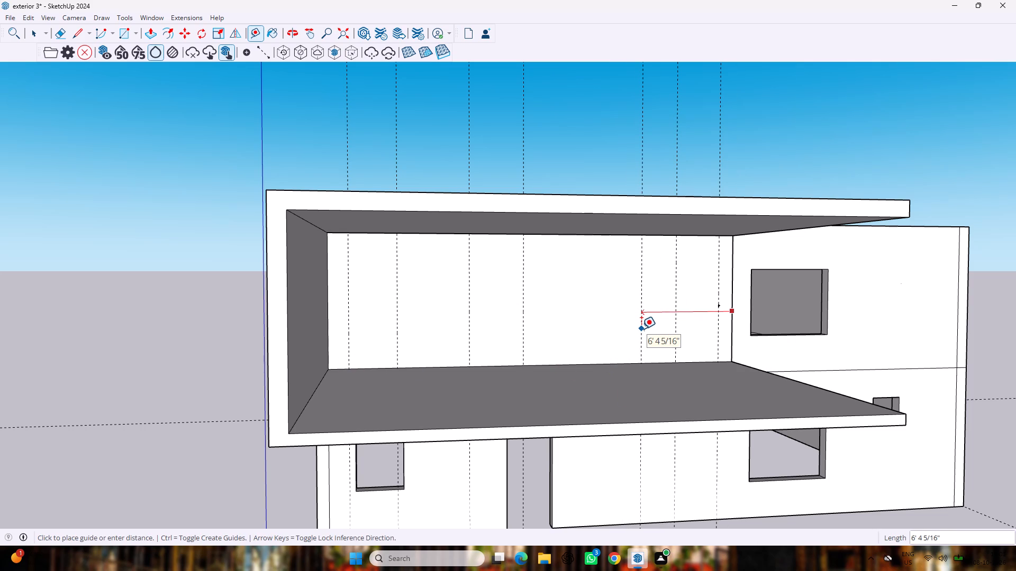
pyautogui.click(618, 331)
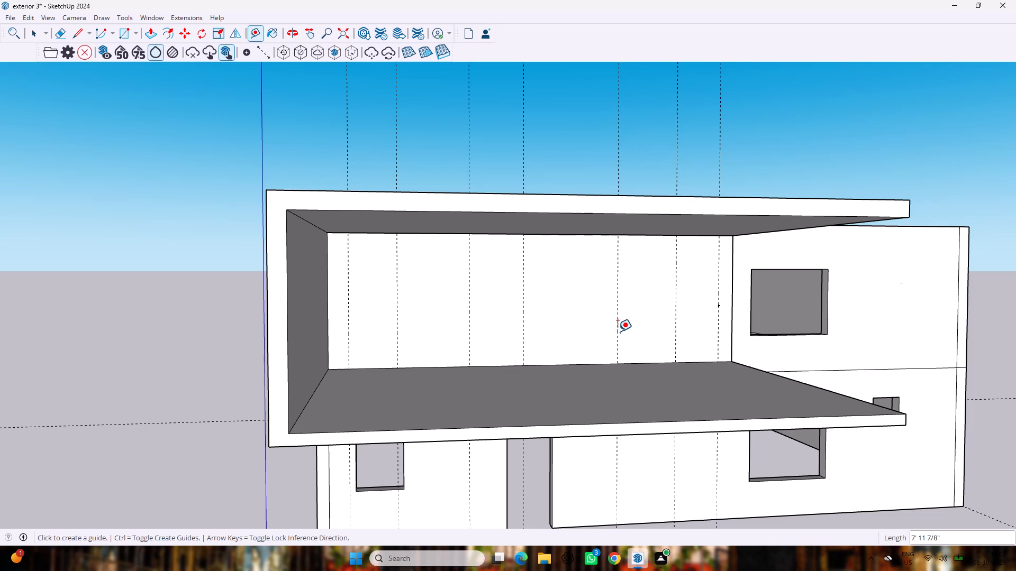
pyautogui.click(614, 331)
pyautogui.click(612, 330)
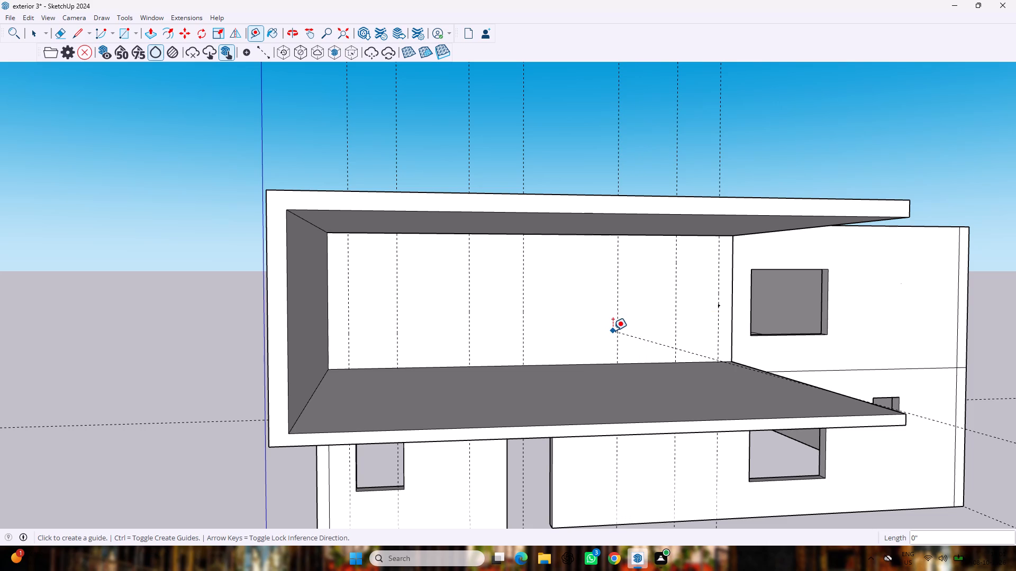
pyautogui.press('Escape')
pyautogui.hotkey('ctrl', 'z')
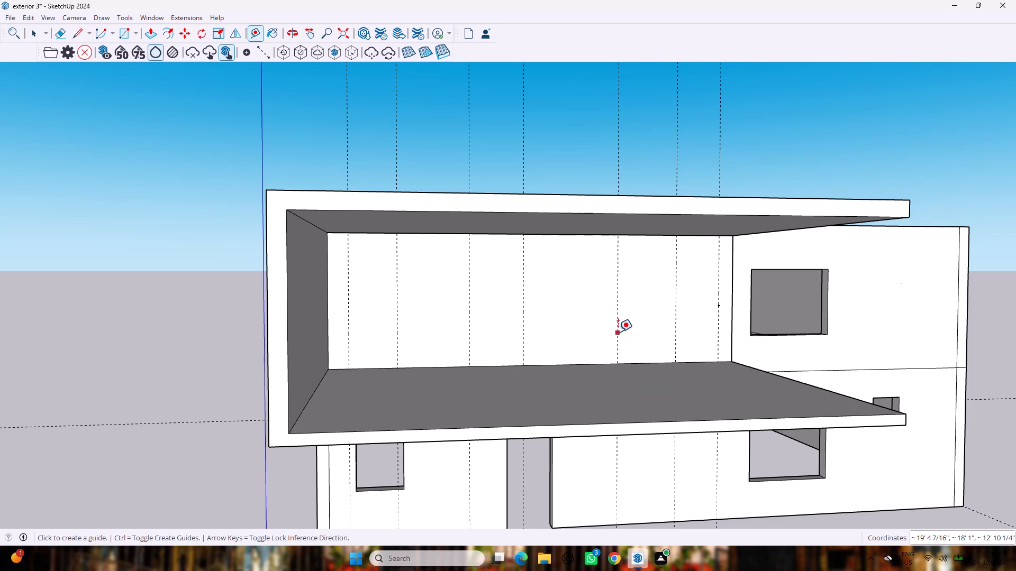
pyautogui.click(618, 331)
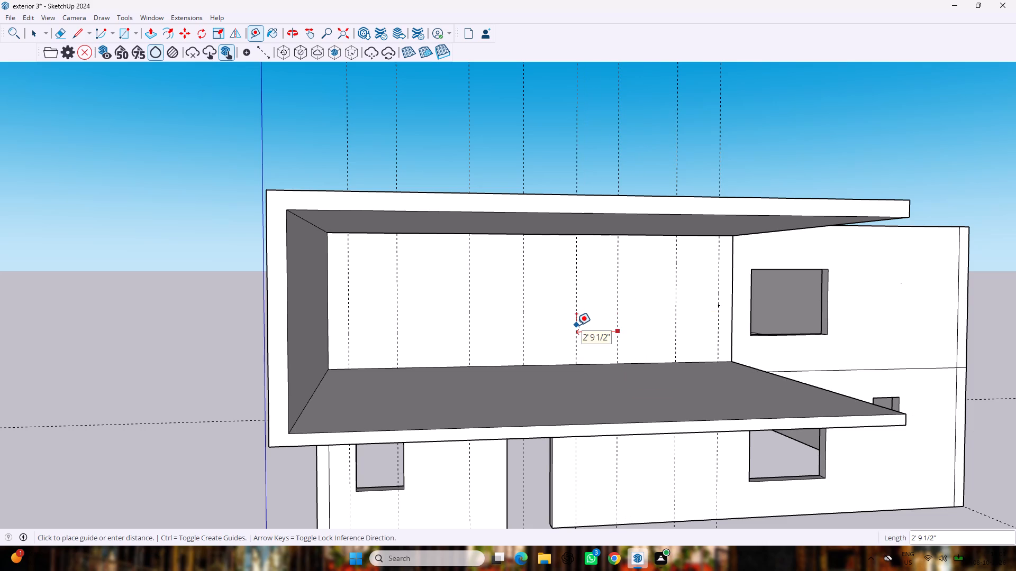
pyautogui.write("3'")
pyautogui.press('Return')
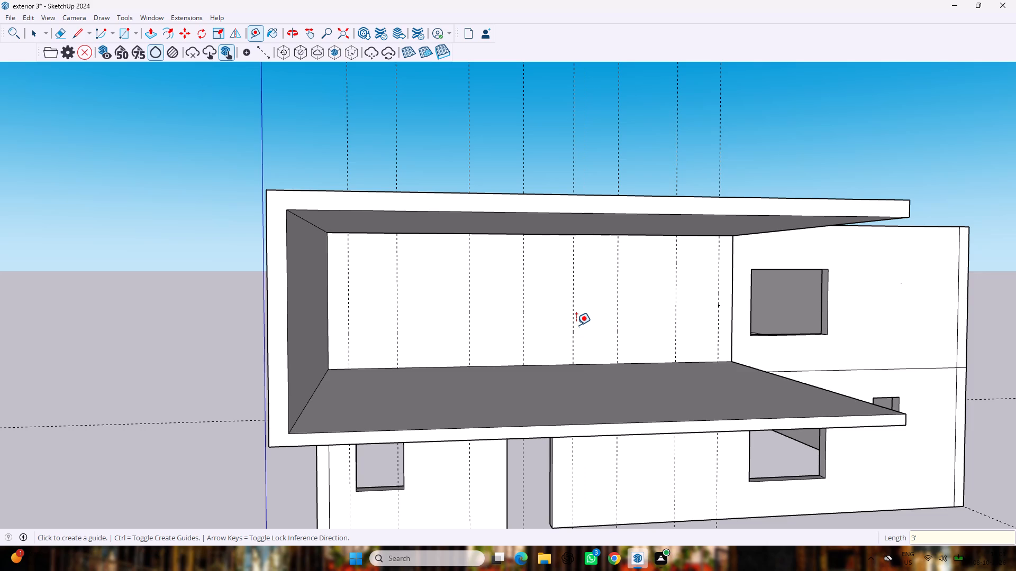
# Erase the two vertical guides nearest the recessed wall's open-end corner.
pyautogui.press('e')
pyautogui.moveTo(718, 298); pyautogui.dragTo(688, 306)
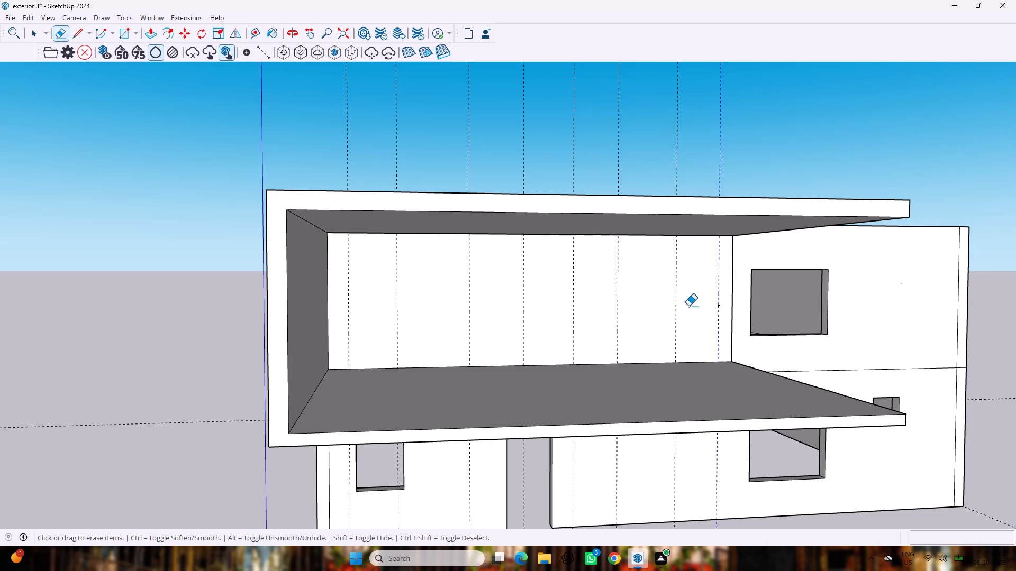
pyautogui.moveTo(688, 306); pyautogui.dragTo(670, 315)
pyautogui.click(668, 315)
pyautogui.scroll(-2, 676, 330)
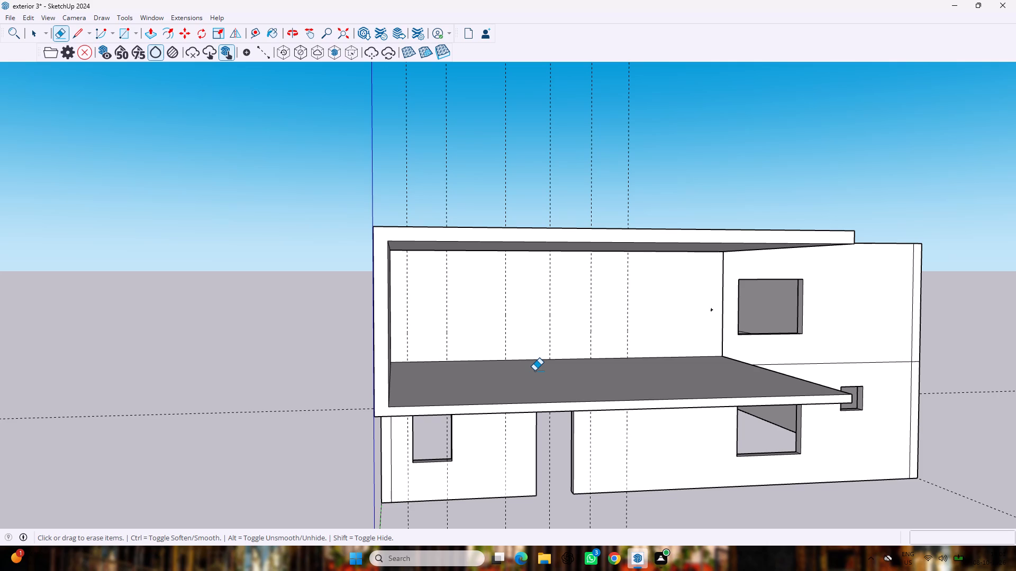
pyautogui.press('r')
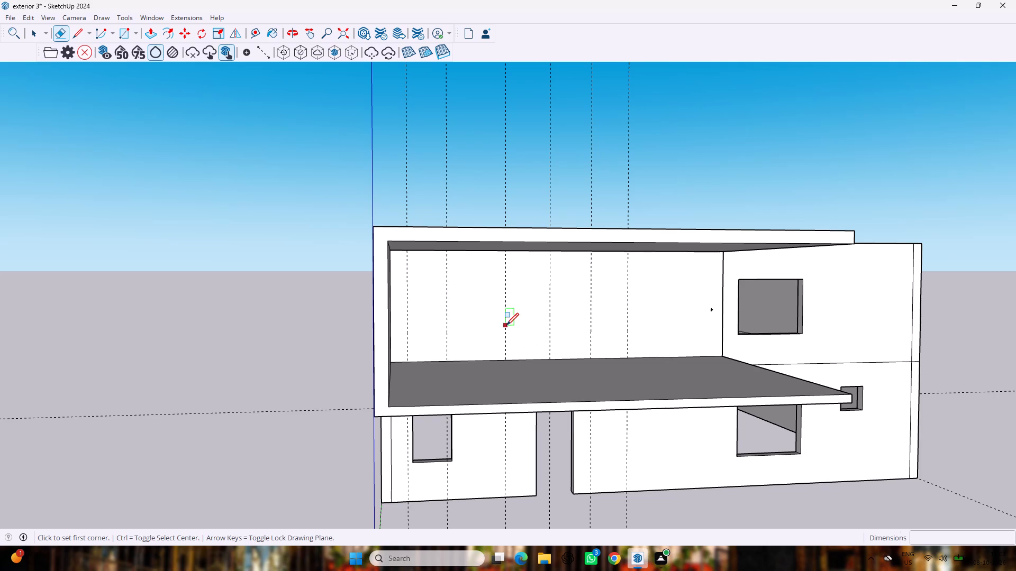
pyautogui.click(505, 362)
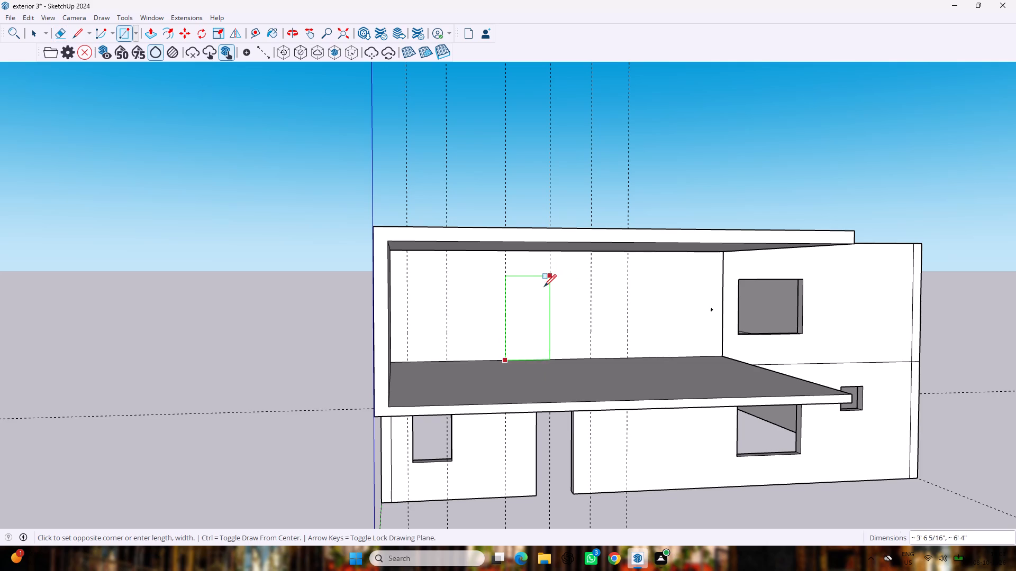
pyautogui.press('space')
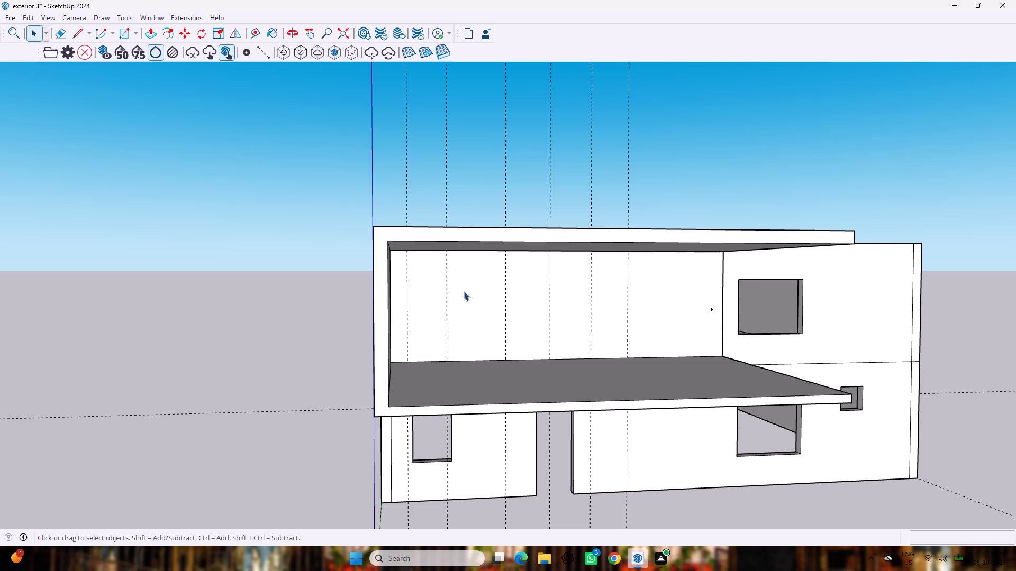
# Place a horizontal guide on the recessed wall 3' below its ceiling edge.
pyautogui.press('t')
pyautogui.moveTo(521, 265); pyautogui.dragTo(530, 191, button='middle')
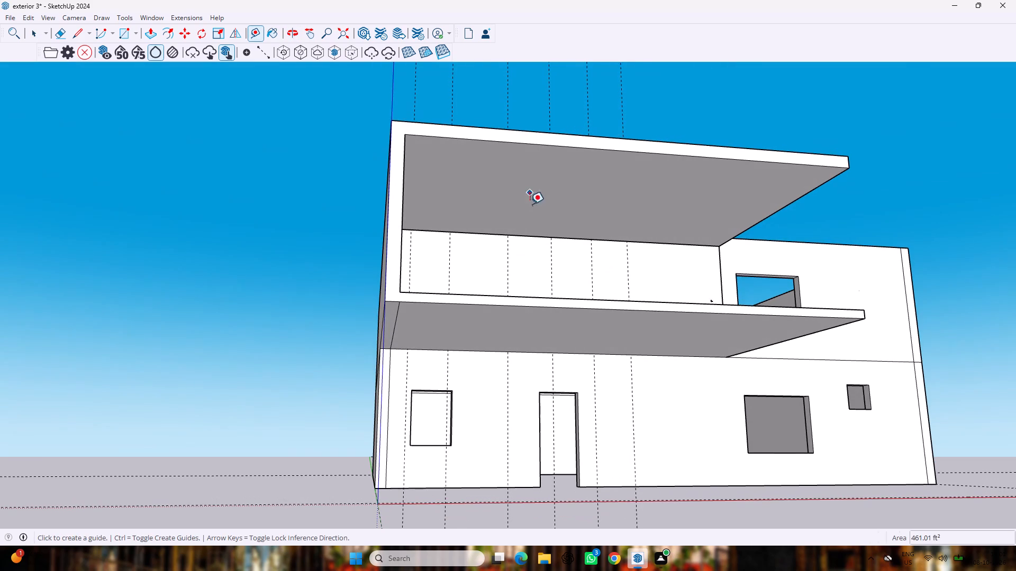
pyautogui.doubleClick(531, 236)
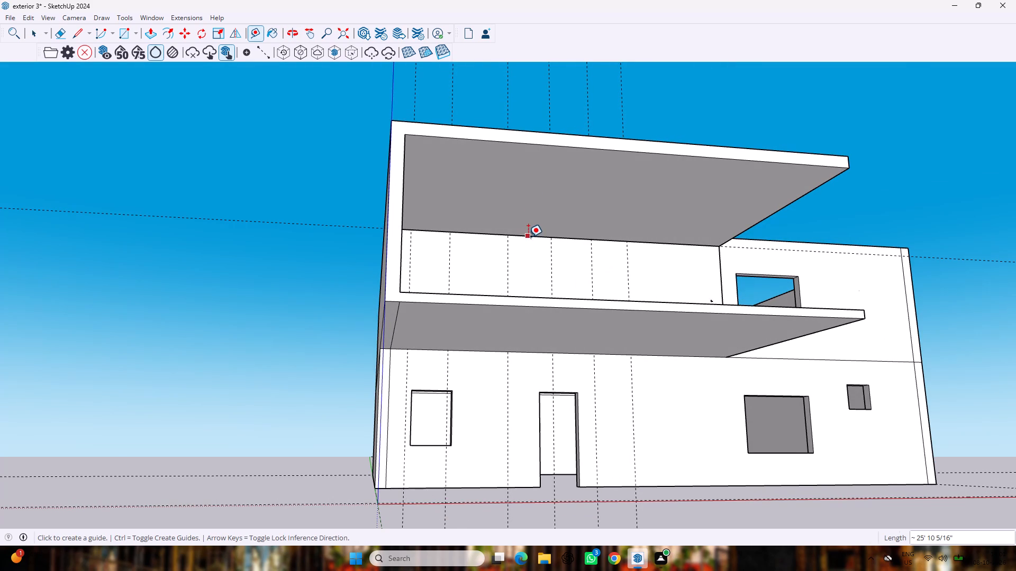
pyautogui.hotkey('ctrl', 'z')
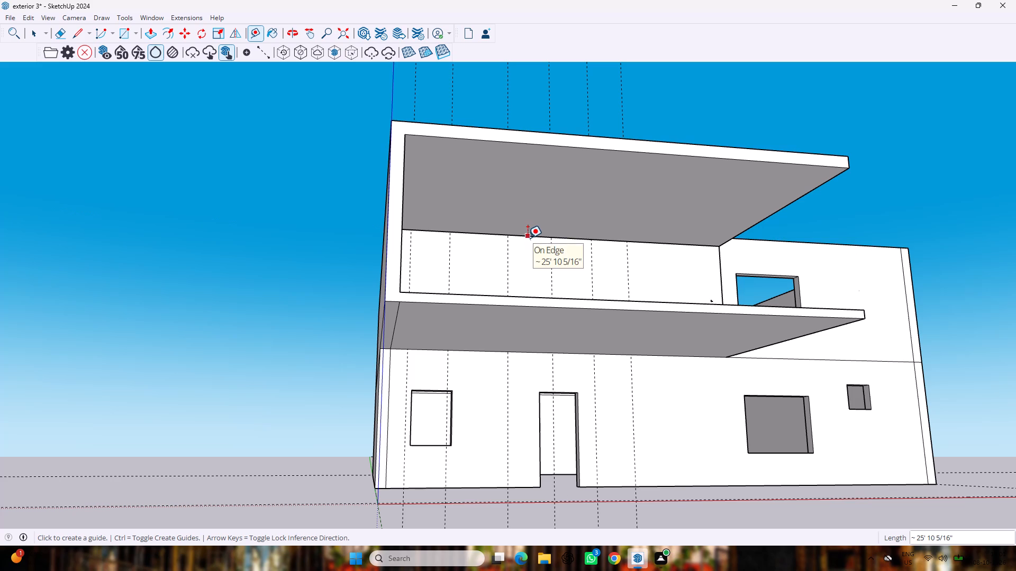
pyautogui.moveTo(528, 237); pyautogui.dragTo(527, 261)
pyautogui.press('3')
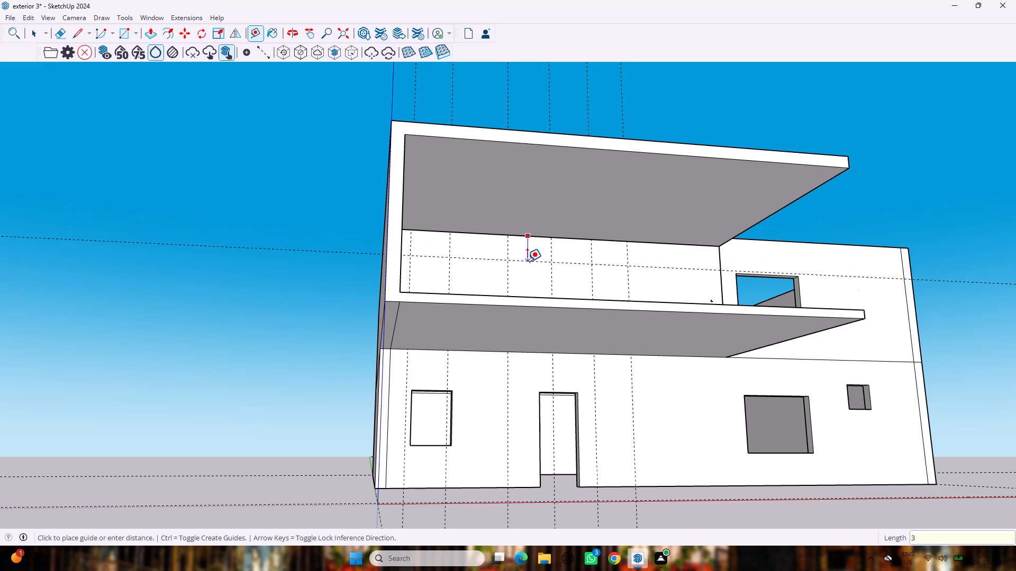
pyautogui.moveTo(527, 261); pyautogui.dragTo(527, 260)
pyautogui.press("'")
pyautogui.press('Return')
# Place a horizontal guide on the recessed wall 3' above its floor edge.
pyautogui.moveTo(549, 257); pyautogui.dragTo(570, 356, button='middle')
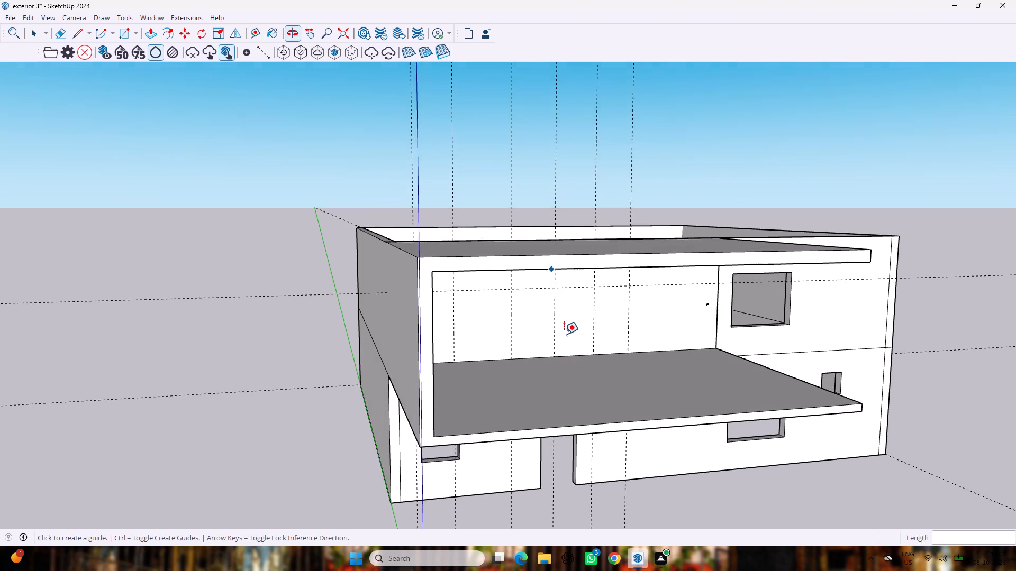
pyautogui.scroll(4, 556, 333)
pyautogui.moveTo(515, 325); pyautogui.dragTo(501, 305, button='middle')
pyautogui.scroll(1, 516, 325)
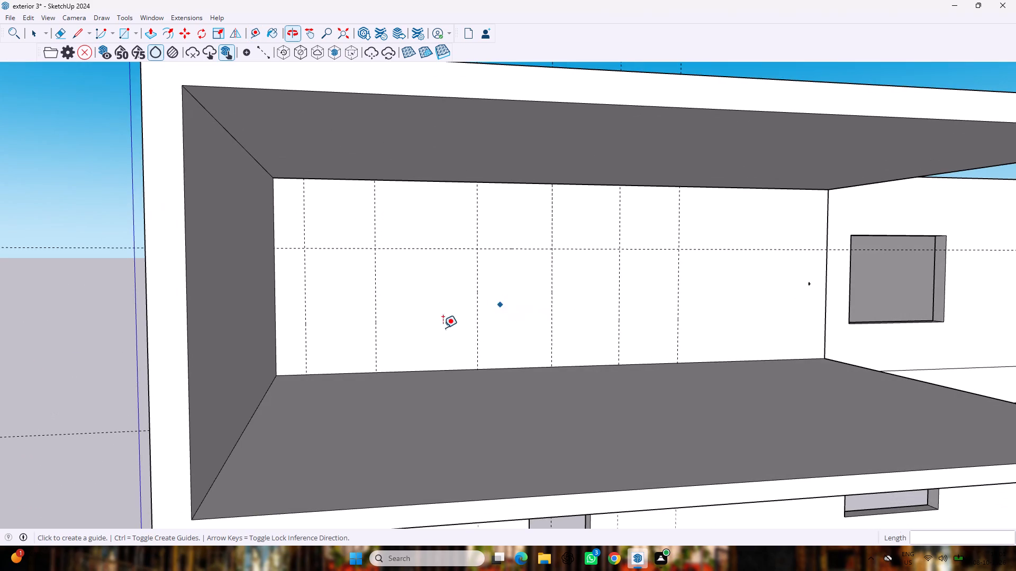
pyautogui.moveTo(348, 371); pyautogui.dragTo(355, 342)
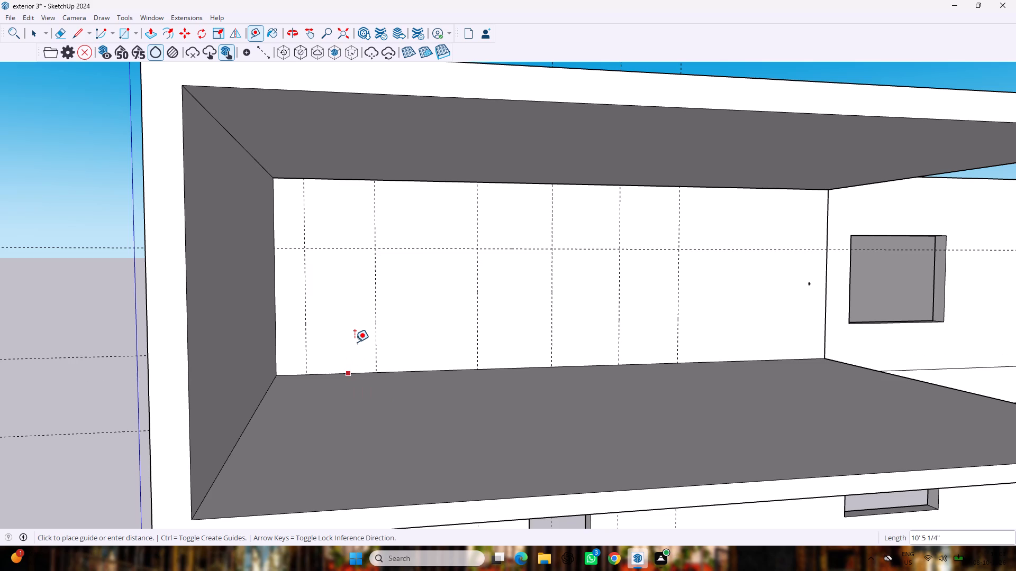
pyautogui.moveTo(355, 342); pyautogui.dragTo(277, 339)
pyautogui.write("3'")
pyautogui.press('Return')
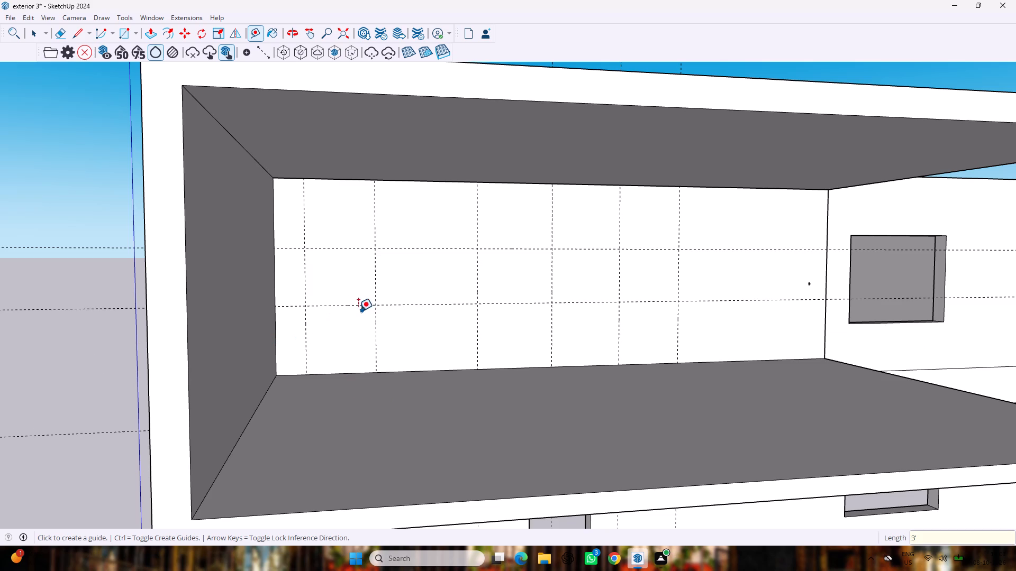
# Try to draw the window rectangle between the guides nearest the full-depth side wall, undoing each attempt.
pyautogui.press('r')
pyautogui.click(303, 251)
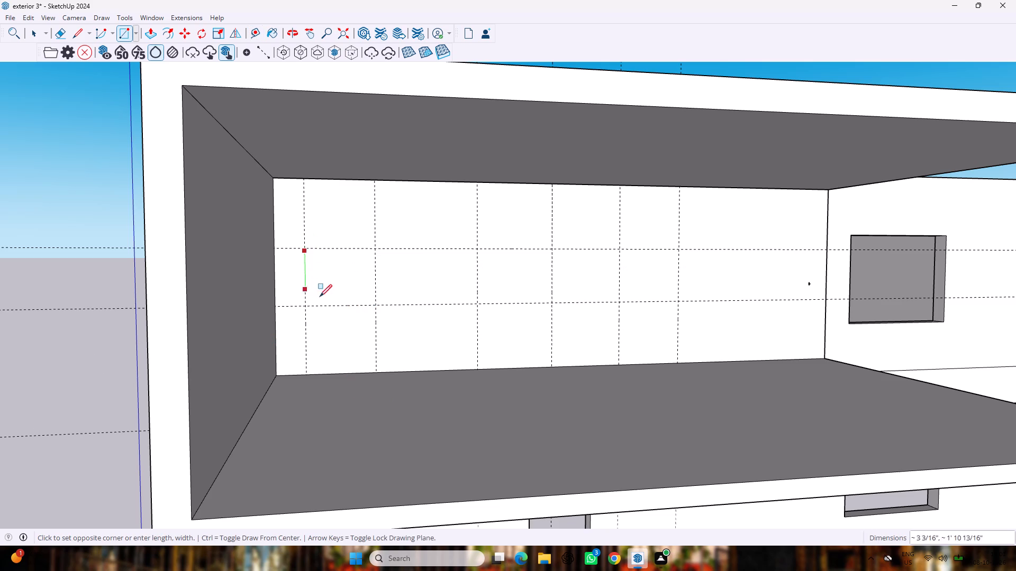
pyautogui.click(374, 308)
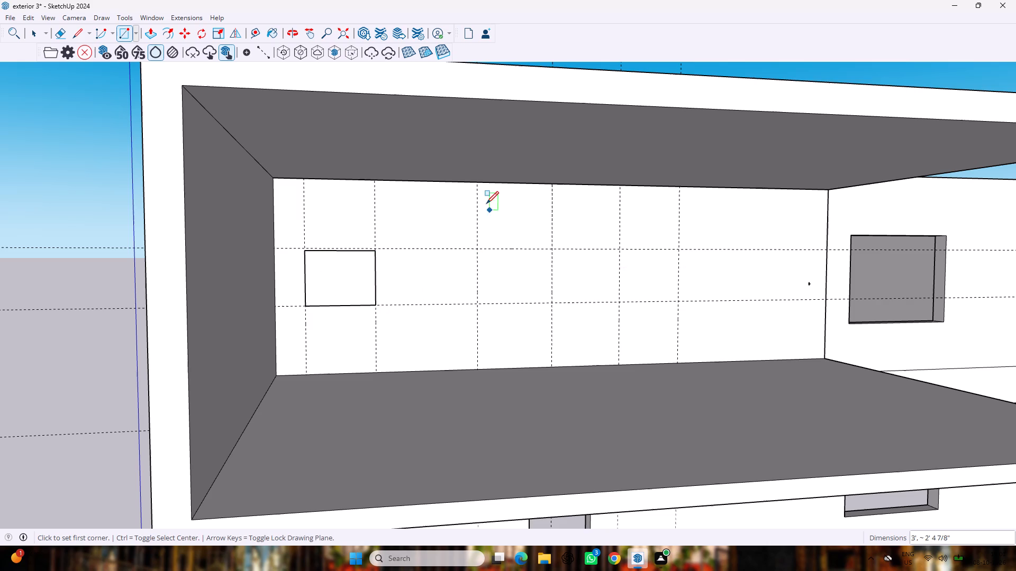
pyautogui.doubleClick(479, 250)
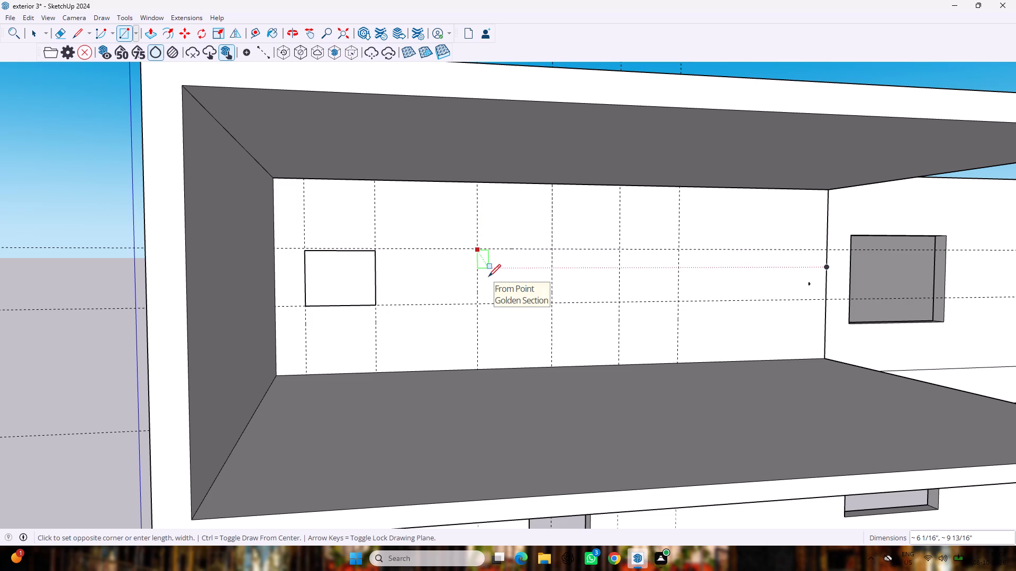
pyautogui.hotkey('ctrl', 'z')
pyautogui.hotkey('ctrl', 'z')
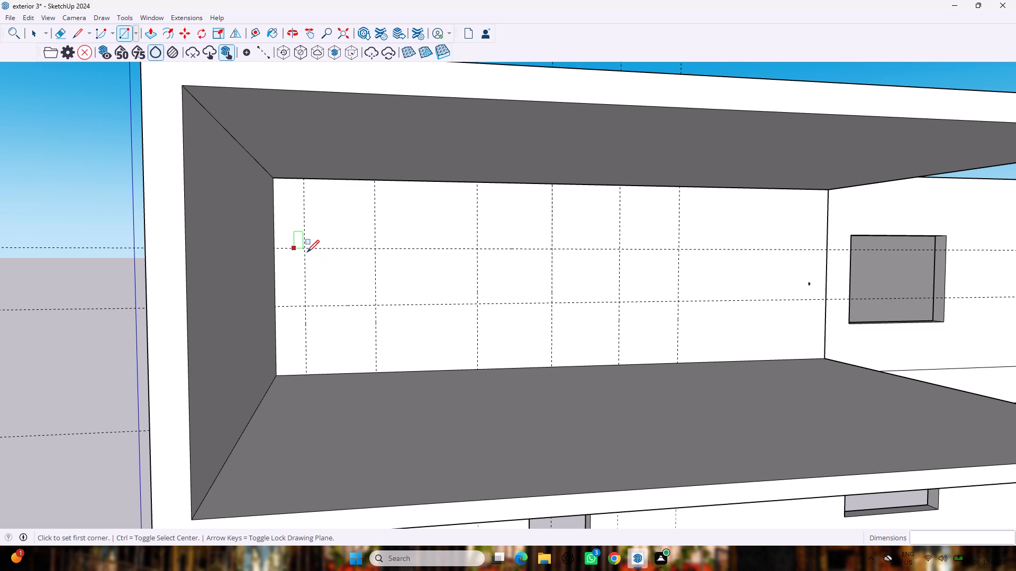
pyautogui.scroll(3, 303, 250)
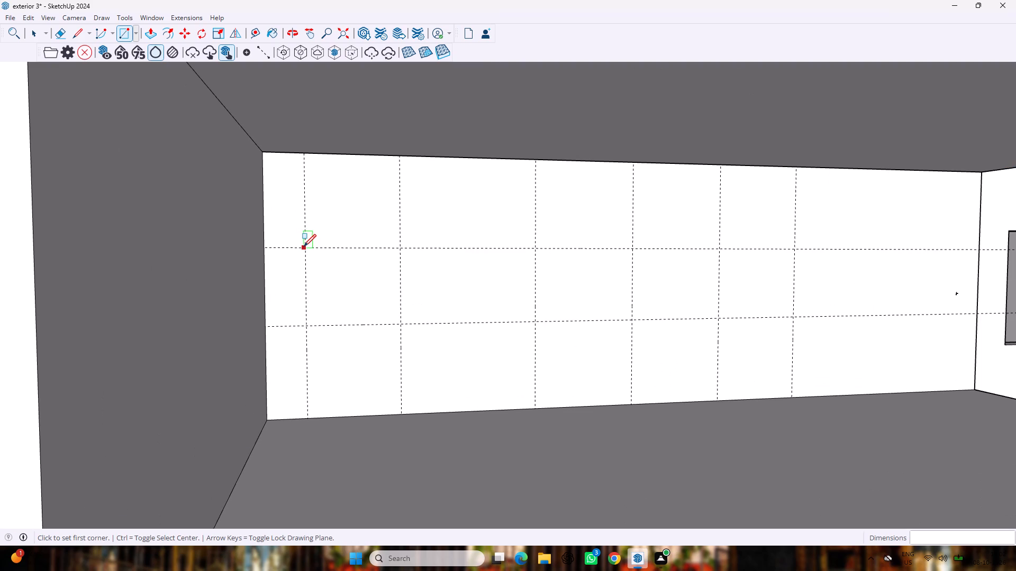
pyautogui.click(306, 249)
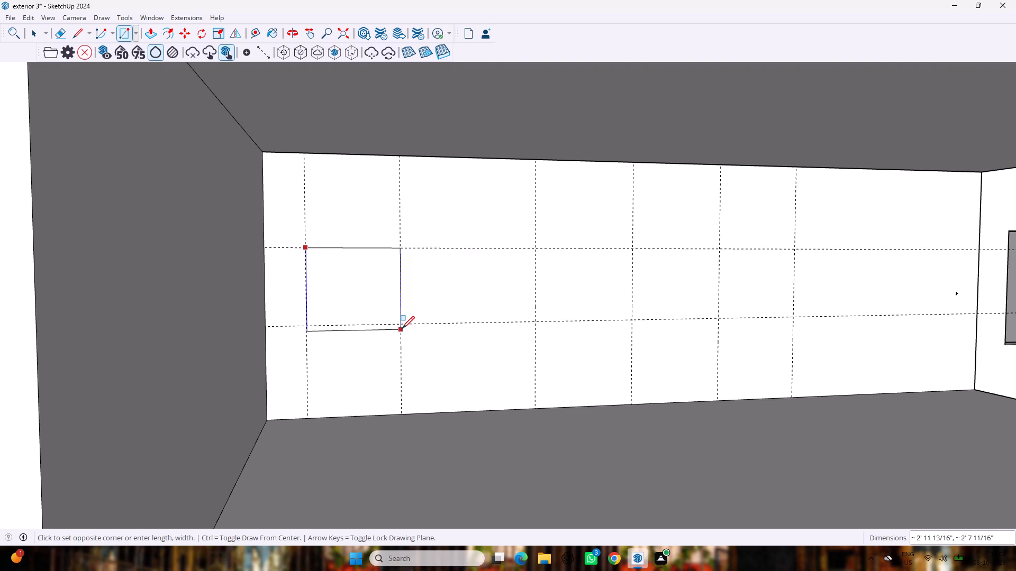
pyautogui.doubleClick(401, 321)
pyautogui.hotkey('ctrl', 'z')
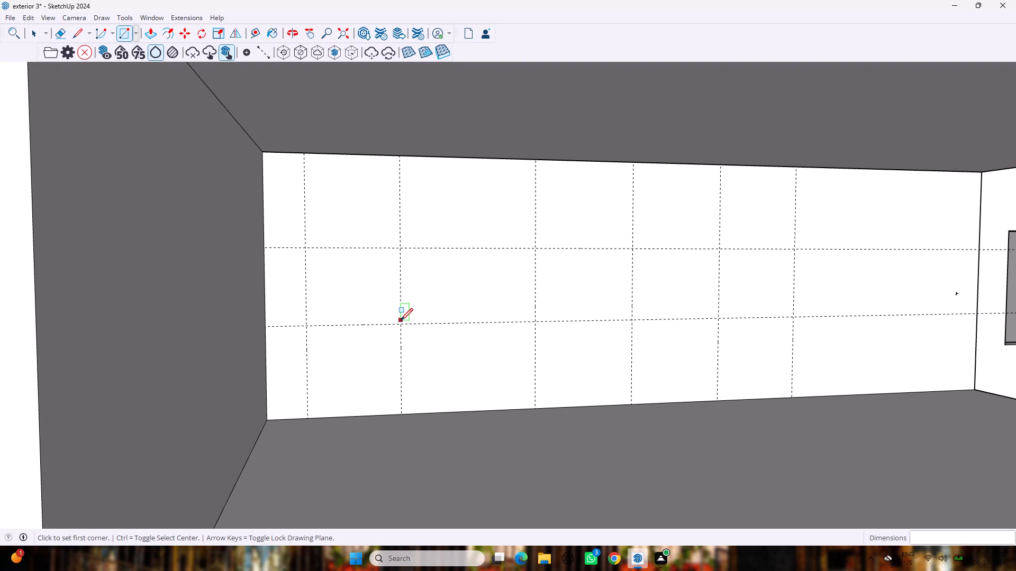
# Draw a window rectangle about 3' by 2'6" between the guides nearest the full-depth side wall on the recessed wall.
pyautogui.click(401, 323)
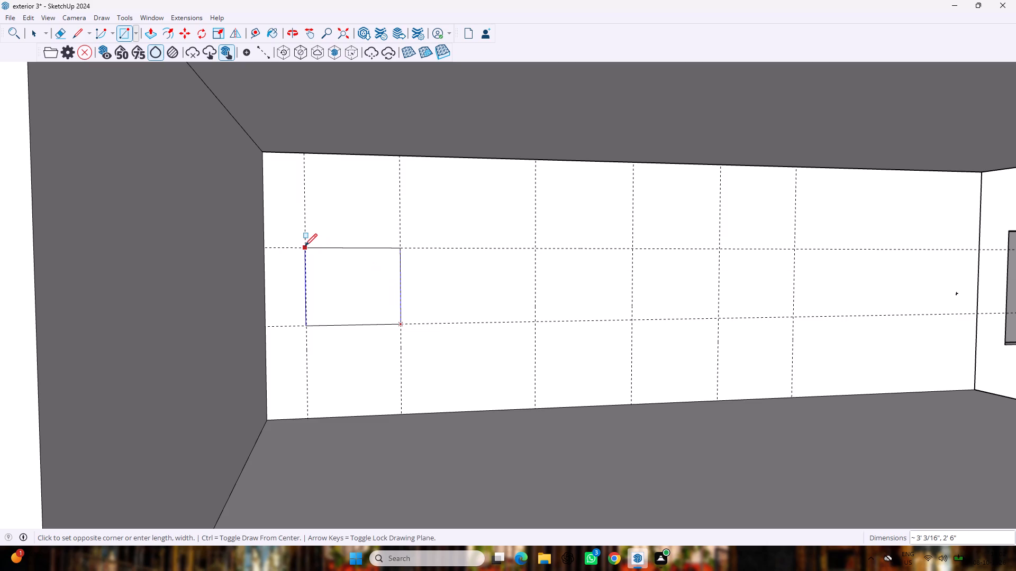
pyautogui.click(305, 246)
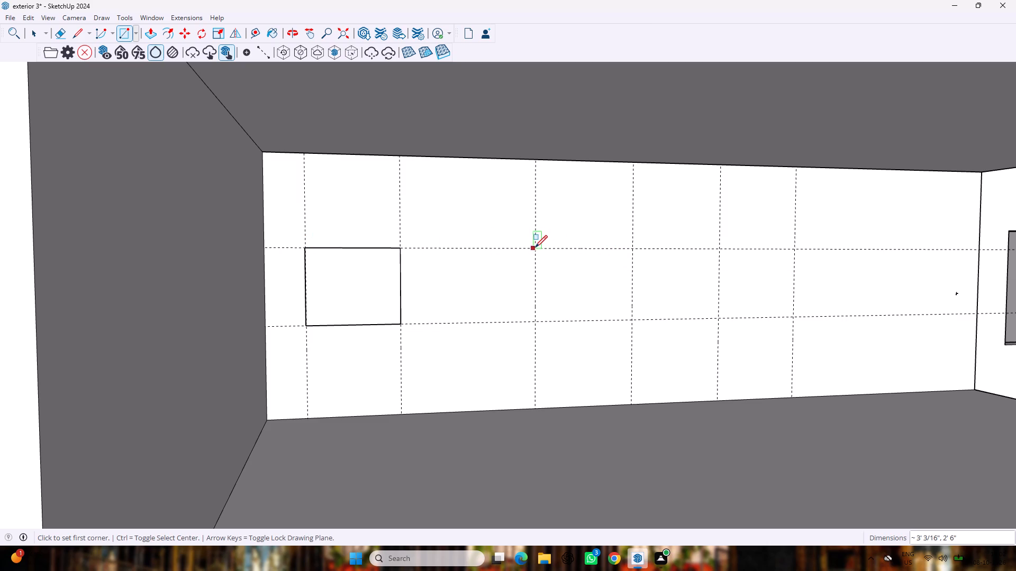
# Draw a door rectangle 3'6" wide and about 5'6" high between the middle pair of guides, reaching down to the floor.
pyautogui.doubleClick(538, 247)
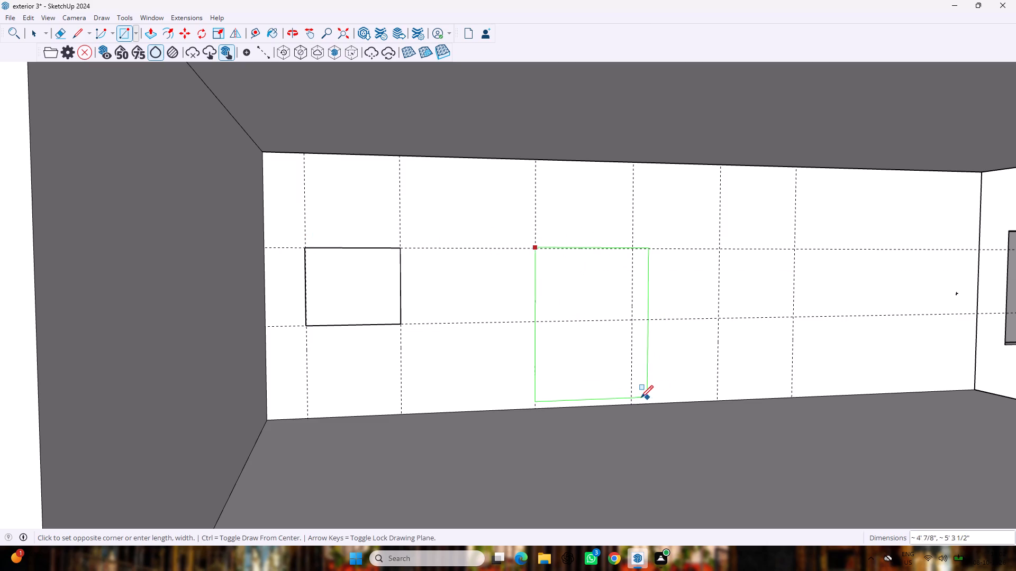
pyautogui.click(633, 403)
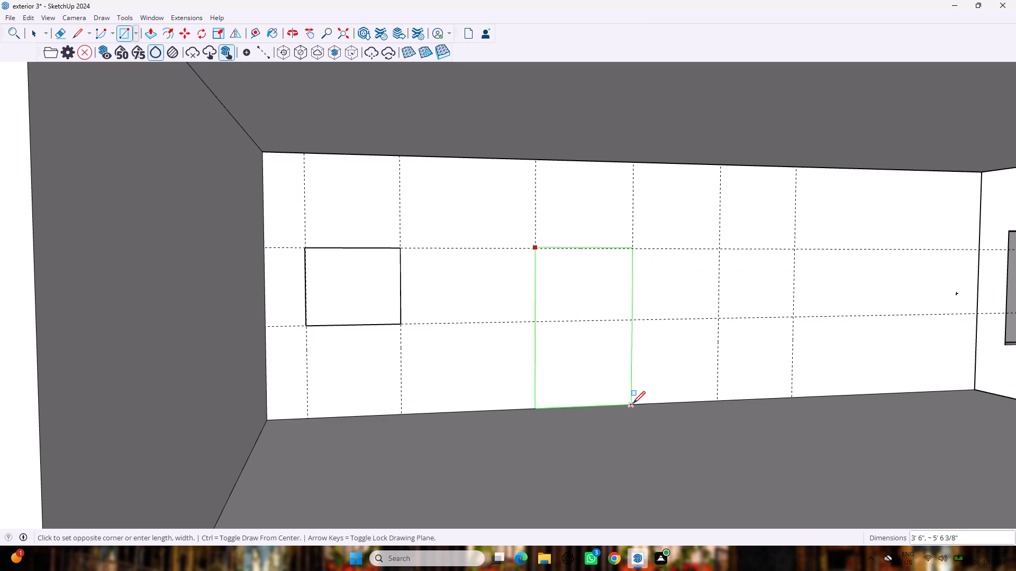
# Draw a second window rectangle about 3' by 2'6" between the remaining vertical guide pair beyond the door.
pyautogui.click(719, 250)
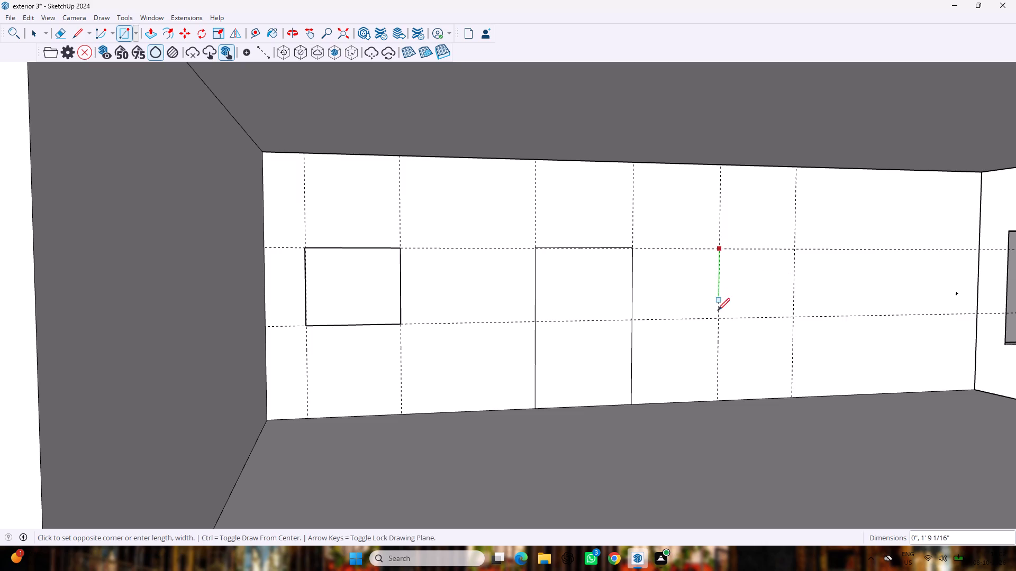
pyautogui.click(796, 319)
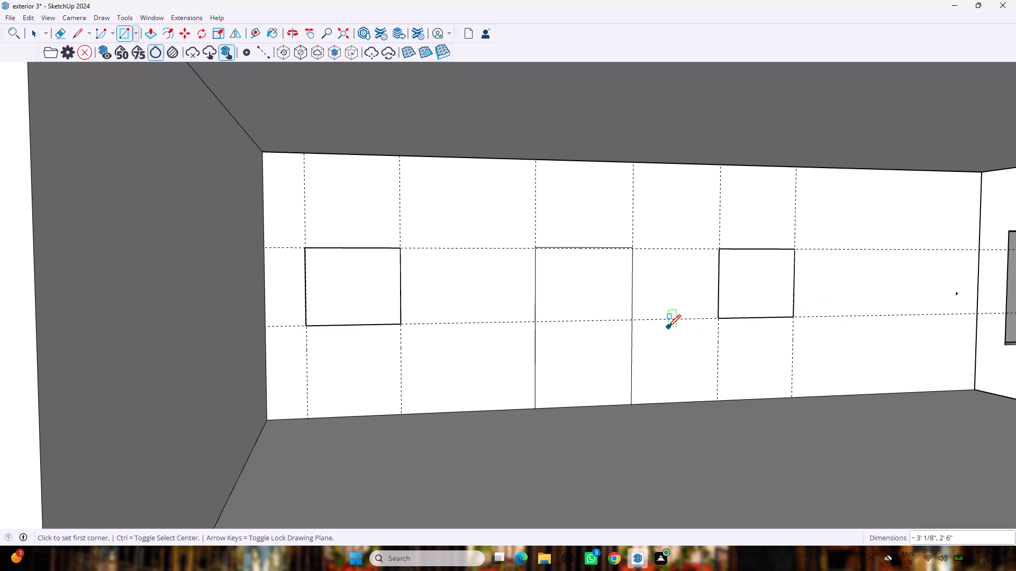
# Erase all the vertical and horizontal guides crossing the recessed upper wall, keeping the window and door outlines.
pyautogui.scroll(-3, 668, 328)
pyautogui.press('e')
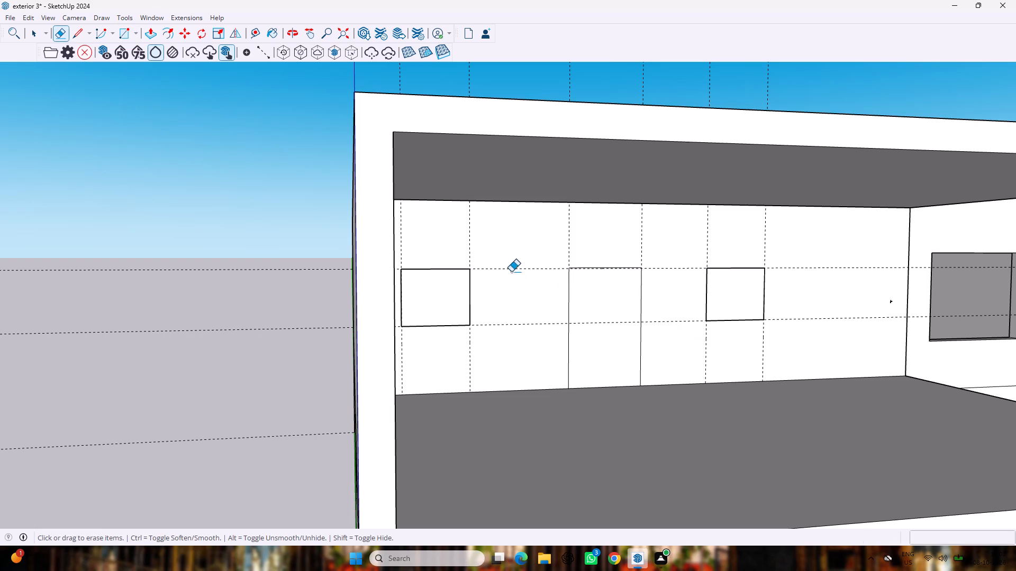
pyautogui.moveTo(399, 244); pyautogui.dragTo(492, 244)
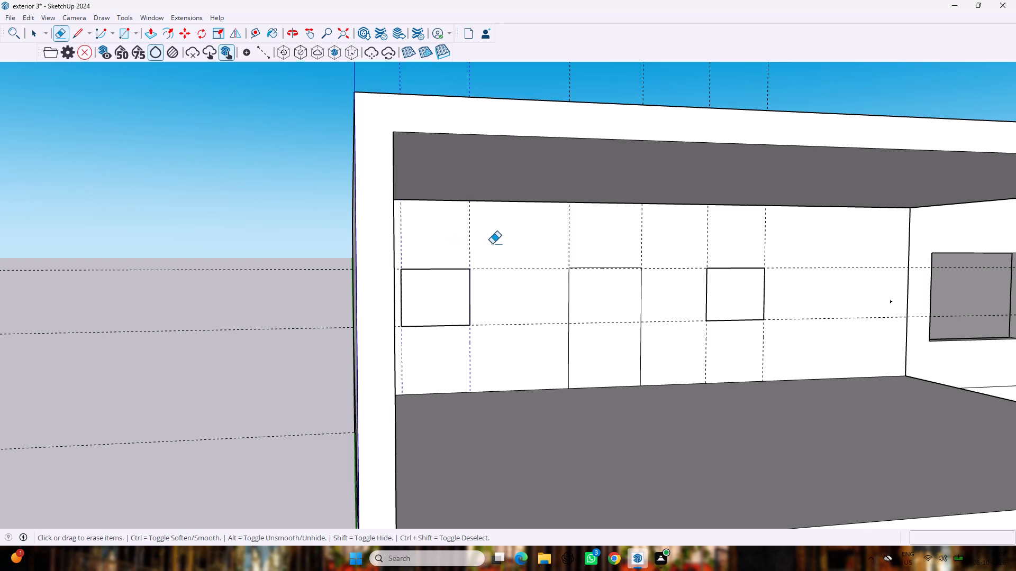
pyautogui.moveTo(492, 244); pyautogui.dragTo(800, 285)
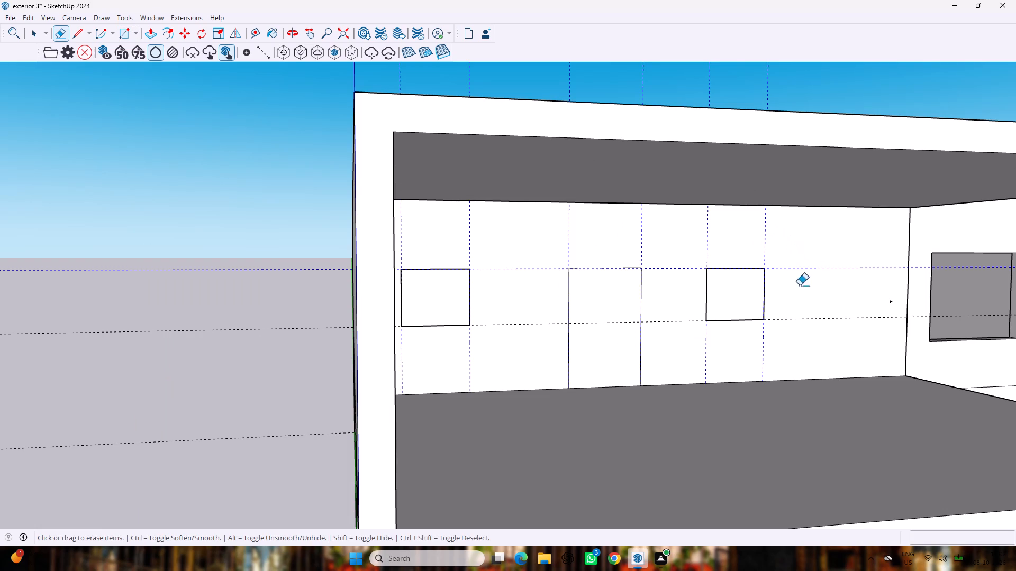
pyautogui.moveTo(800, 285); pyautogui.dragTo(805, 333)
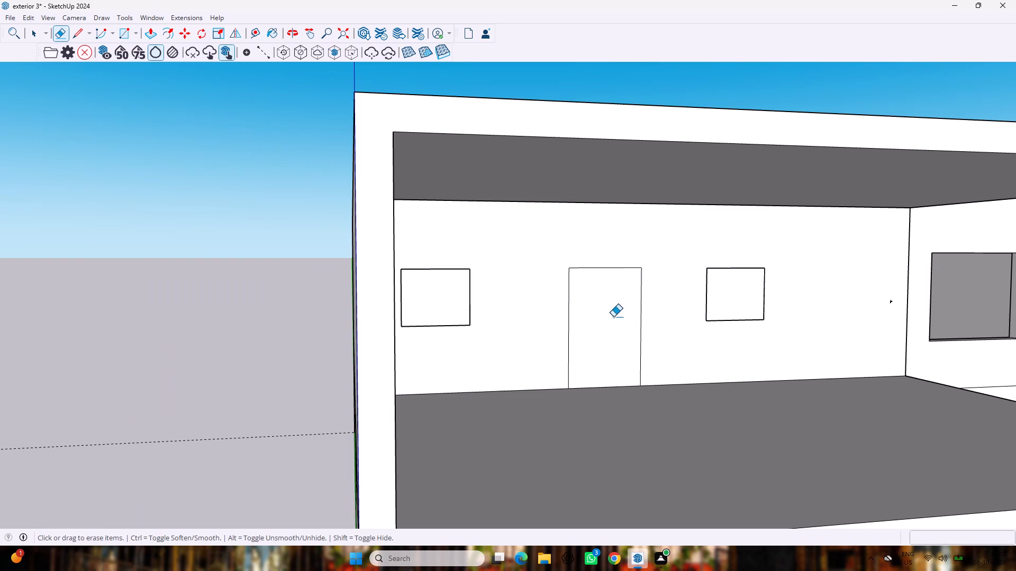
# Push the door face 9" into the recessed wall.
pyautogui.press('p')
pyautogui.moveTo(612, 317); pyautogui.dragTo(607, 287)
pyautogui.press('9')
pyautogui.hotkey('shift', '"')
pyautogui.press('Return')
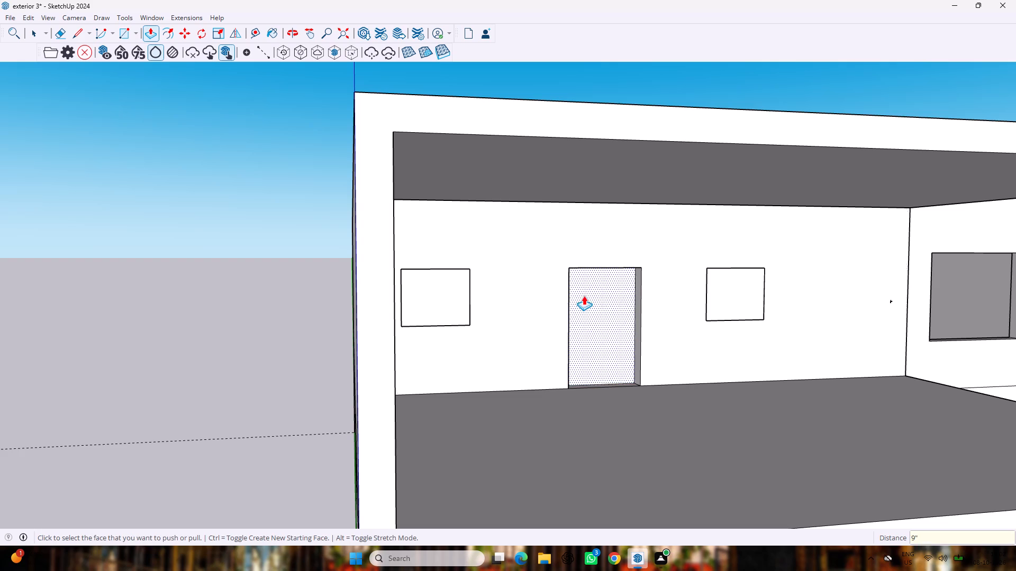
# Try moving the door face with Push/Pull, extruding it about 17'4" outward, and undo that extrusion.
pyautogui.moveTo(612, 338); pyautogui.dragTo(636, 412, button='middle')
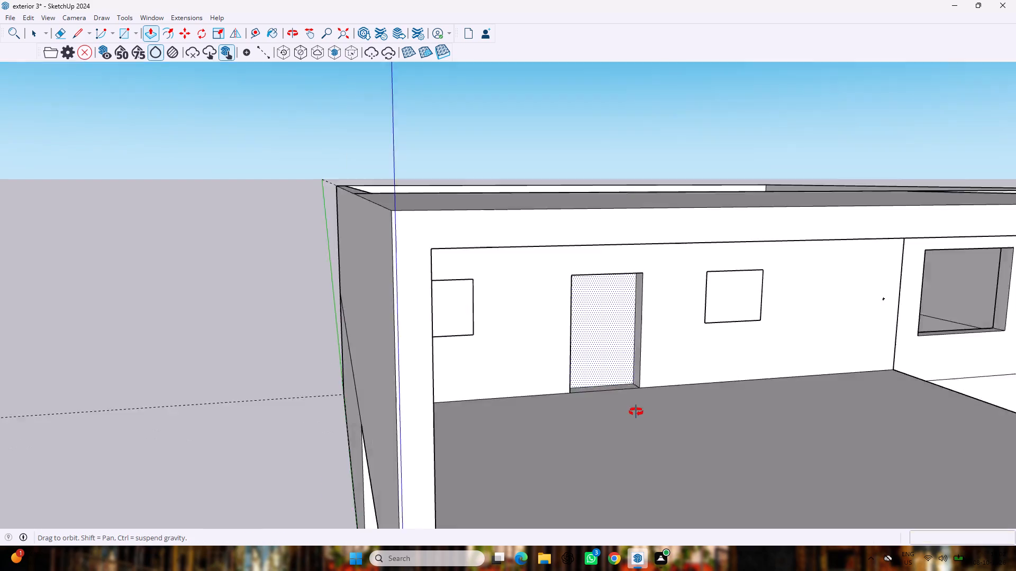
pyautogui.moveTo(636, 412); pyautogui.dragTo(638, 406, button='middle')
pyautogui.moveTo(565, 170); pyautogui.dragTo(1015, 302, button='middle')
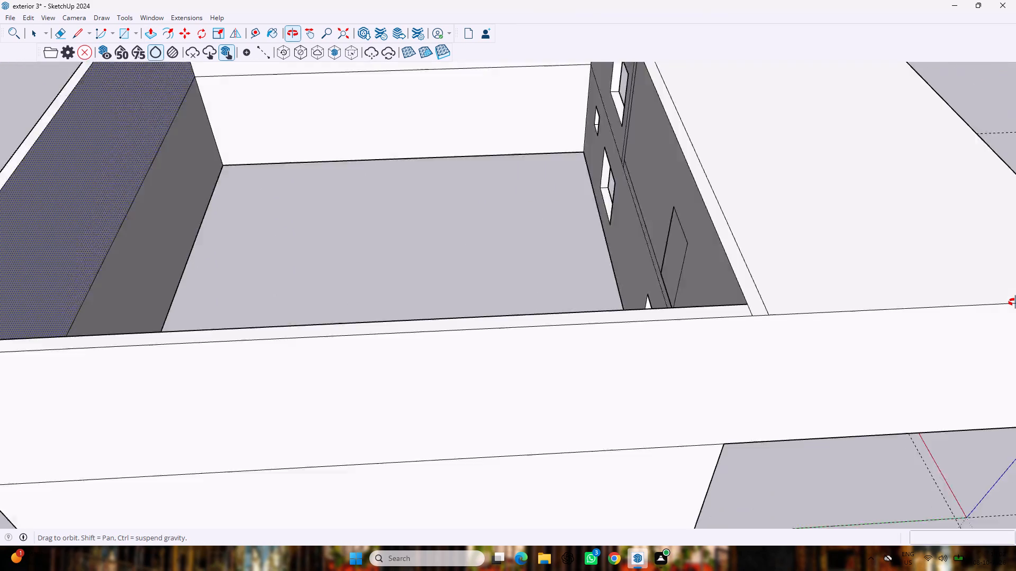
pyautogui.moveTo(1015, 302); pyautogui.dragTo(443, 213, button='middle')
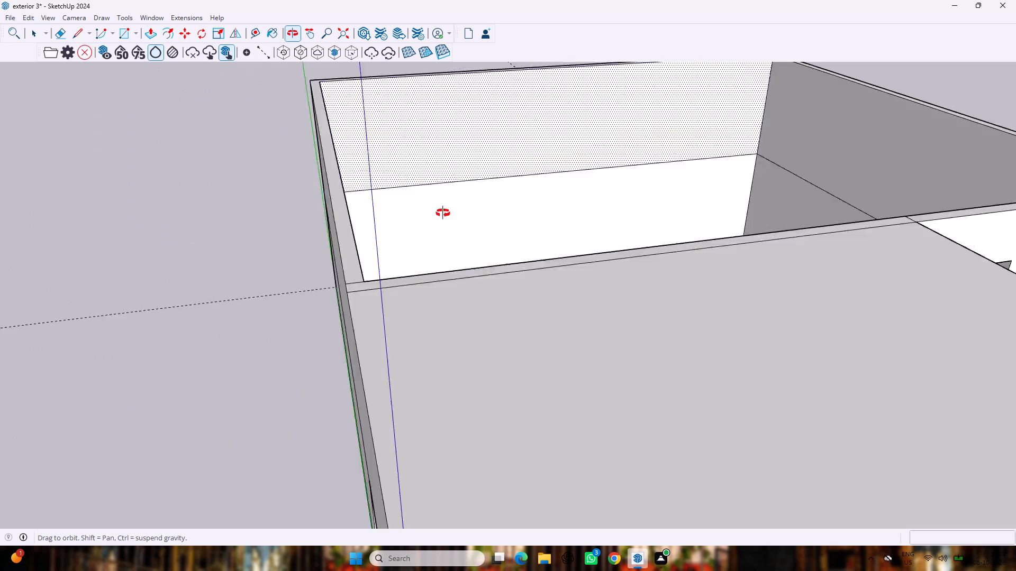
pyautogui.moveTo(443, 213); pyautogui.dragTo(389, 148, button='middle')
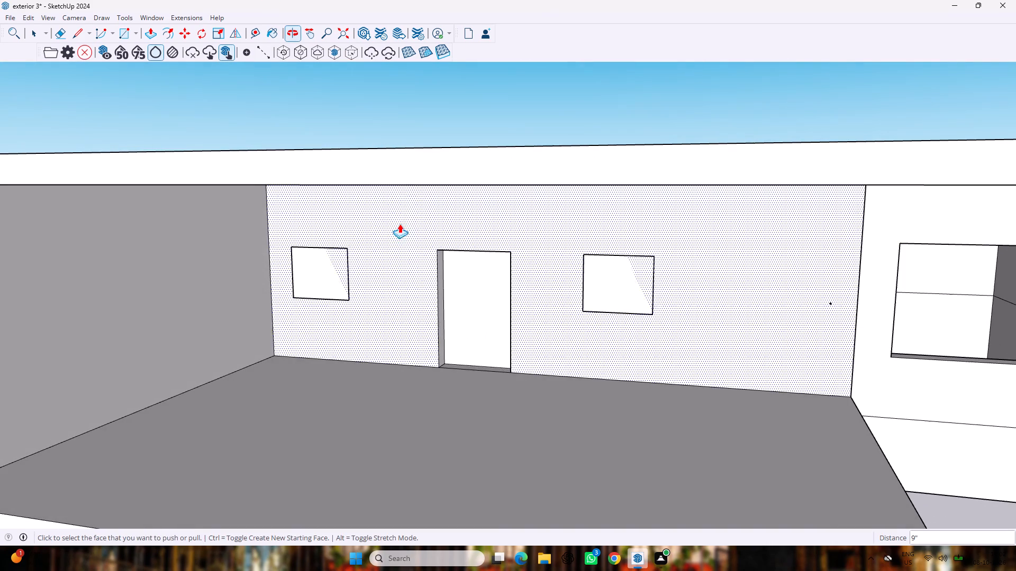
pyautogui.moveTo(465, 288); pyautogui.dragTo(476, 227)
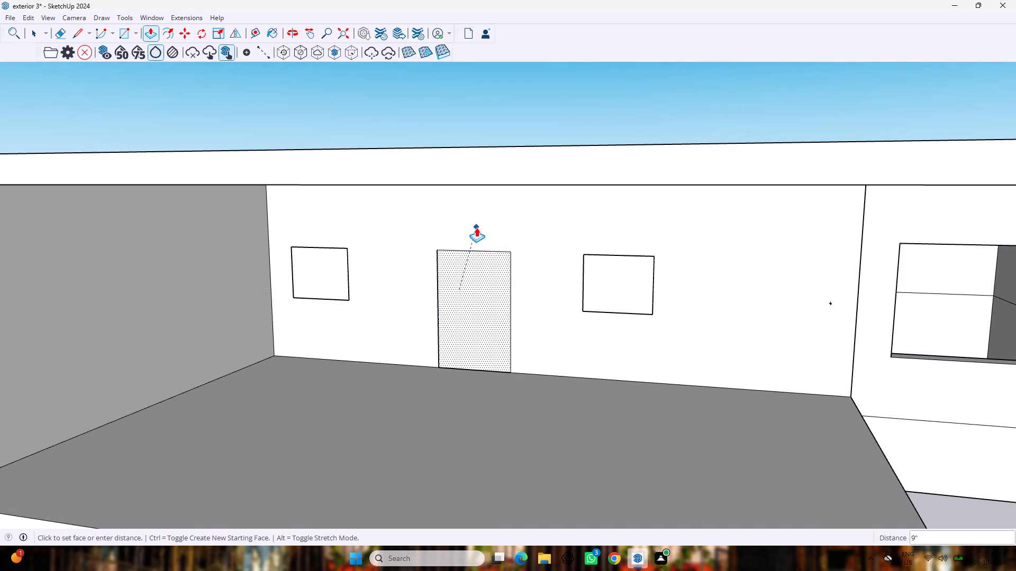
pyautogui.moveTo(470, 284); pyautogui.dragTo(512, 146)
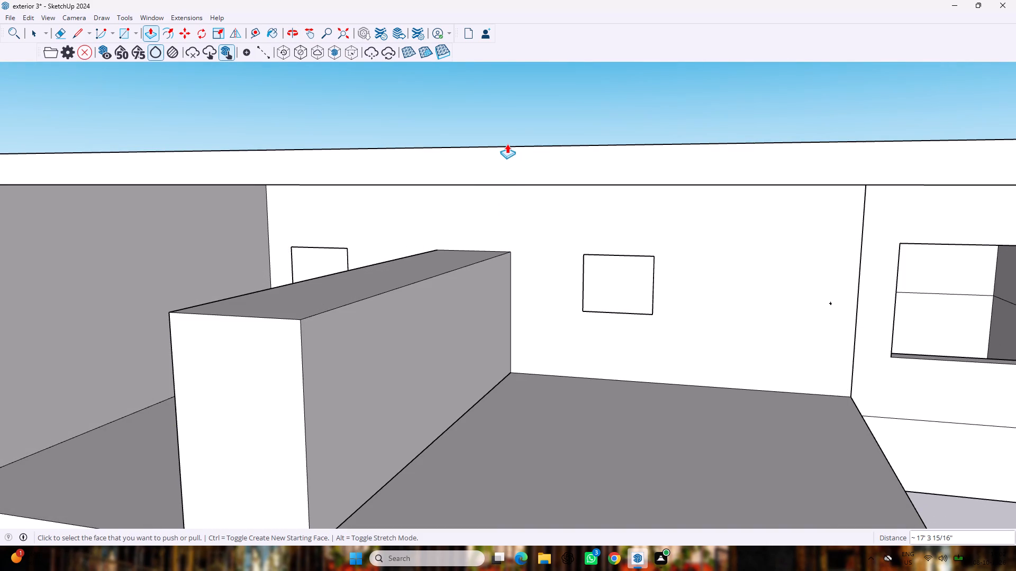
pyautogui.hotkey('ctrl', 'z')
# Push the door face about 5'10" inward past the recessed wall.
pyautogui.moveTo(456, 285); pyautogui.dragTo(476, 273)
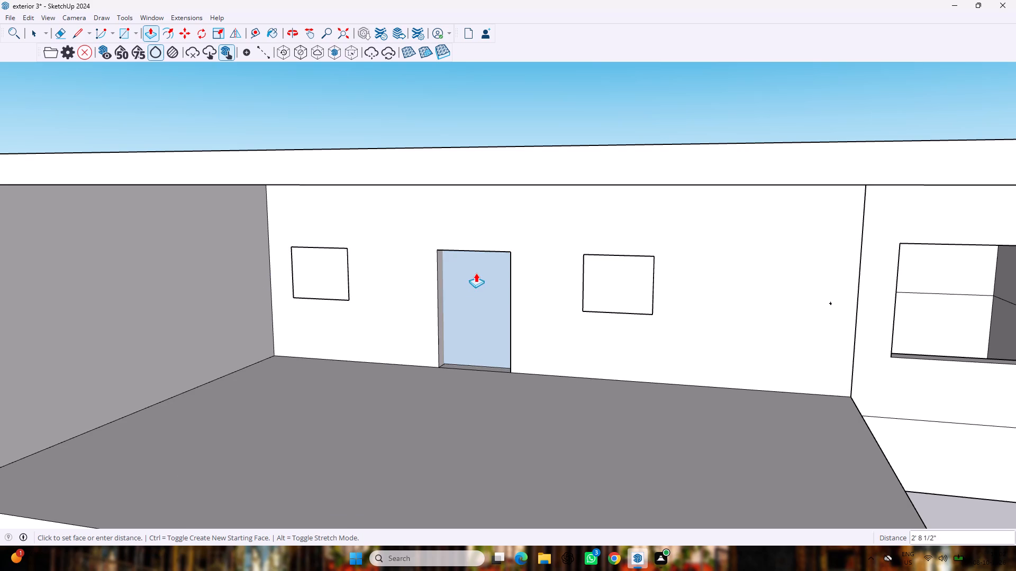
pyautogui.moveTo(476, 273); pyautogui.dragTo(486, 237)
# Pull the end face of the door block inside the house about 11'3" back out through the recessed wall.
pyautogui.moveTo(476, 300); pyautogui.dragTo(1015, 287, button='middle')
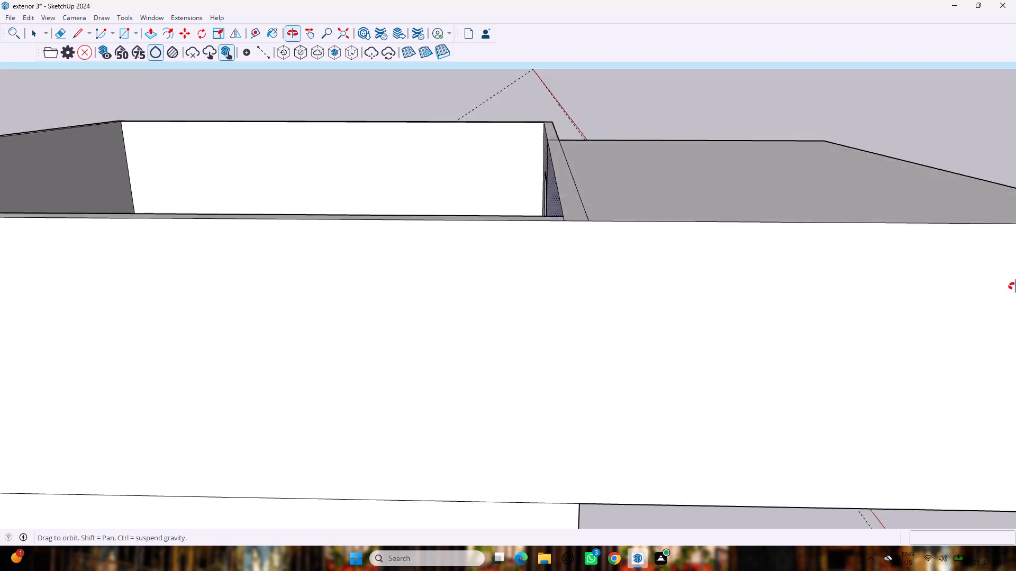
pyautogui.moveTo(1015, 287); pyautogui.dragTo(1014, 207, button='middle')
pyautogui.moveTo(1, 6); pyautogui.dragTo(109, 190, button='middle')
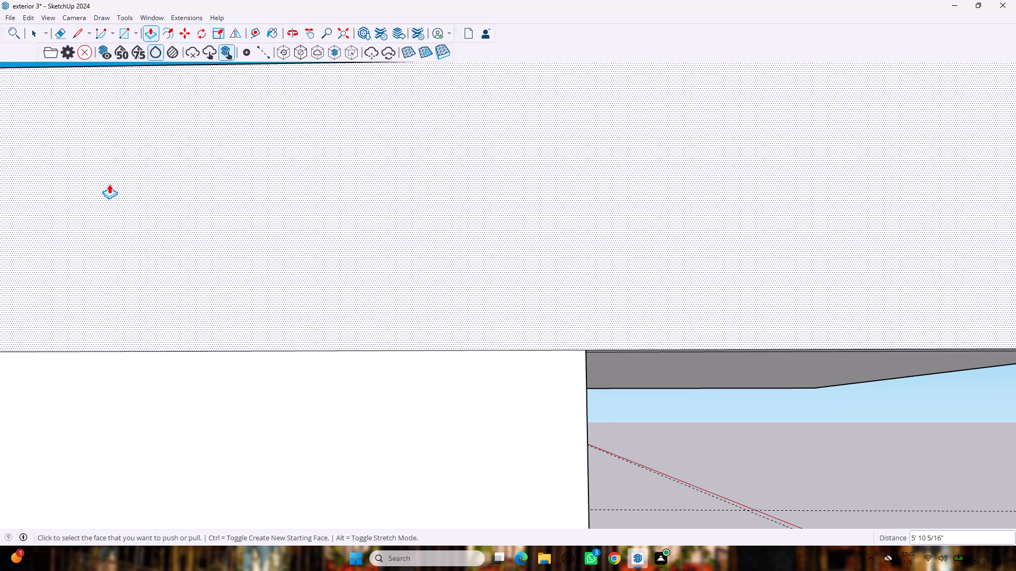
pyautogui.scroll(-8, 109, 184)
pyautogui.moveTo(88, 131); pyautogui.dragTo(450, 408, button='middle')
pyautogui.scroll(3, 460, 398)
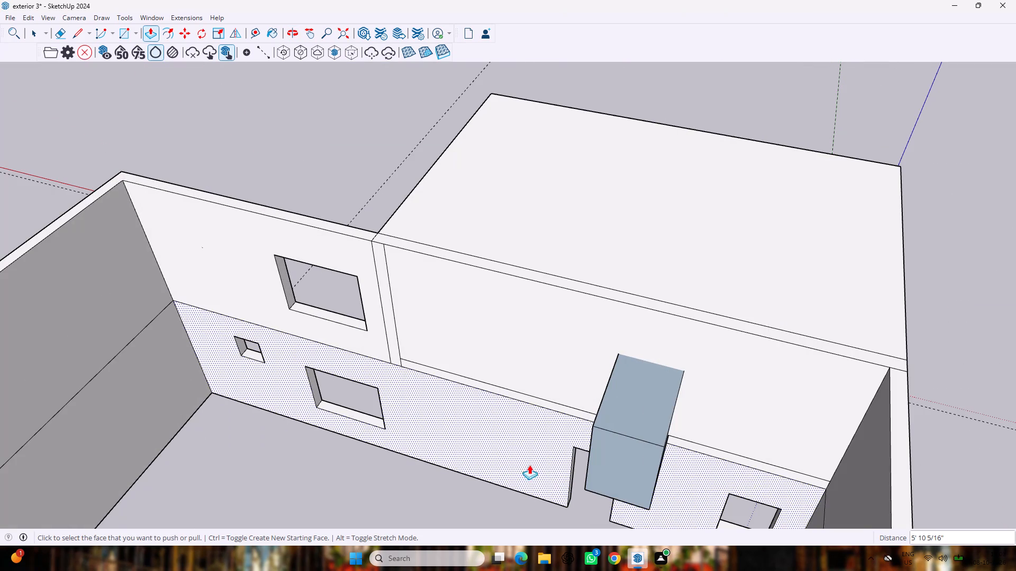
pyautogui.moveTo(616, 455); pyautogui.dragTo(637, 330)
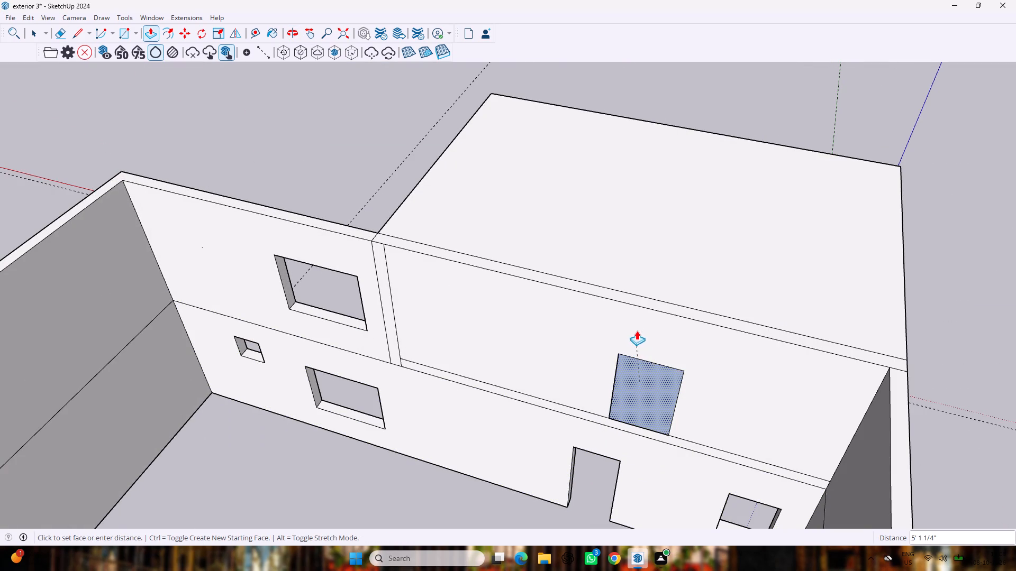
pyautogui.moveTo(637, 330); pyautogui.dragTo(637, 300)
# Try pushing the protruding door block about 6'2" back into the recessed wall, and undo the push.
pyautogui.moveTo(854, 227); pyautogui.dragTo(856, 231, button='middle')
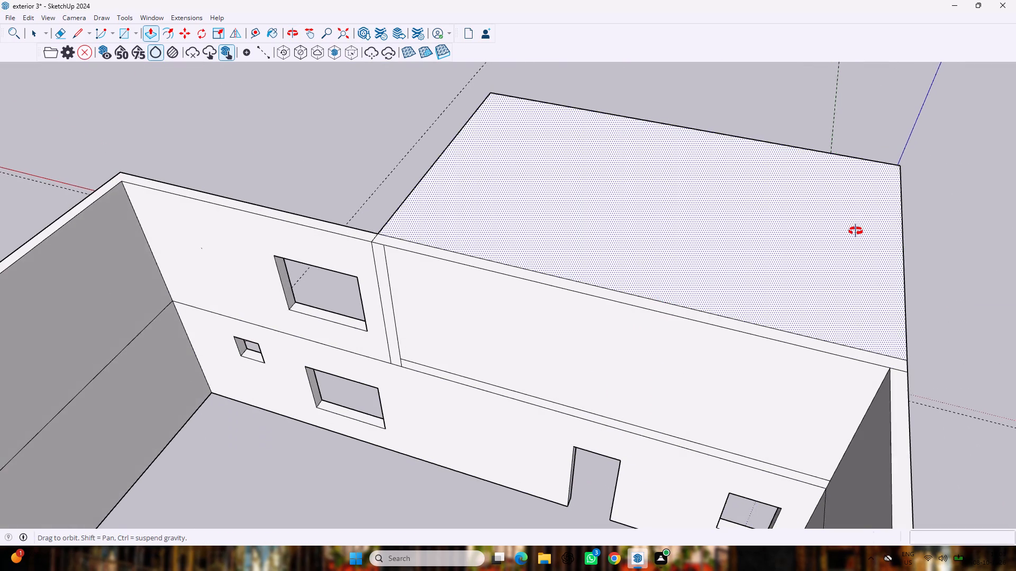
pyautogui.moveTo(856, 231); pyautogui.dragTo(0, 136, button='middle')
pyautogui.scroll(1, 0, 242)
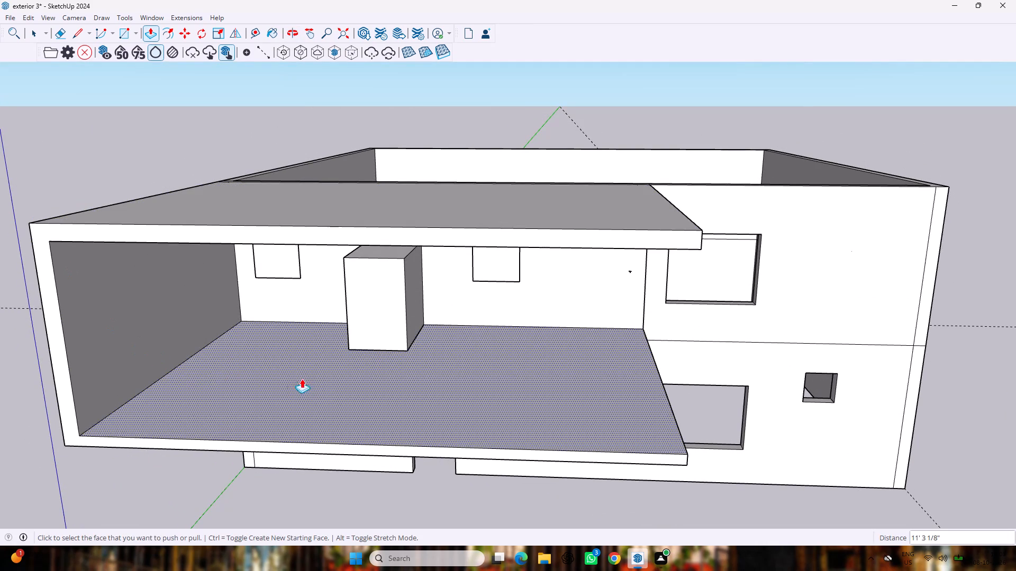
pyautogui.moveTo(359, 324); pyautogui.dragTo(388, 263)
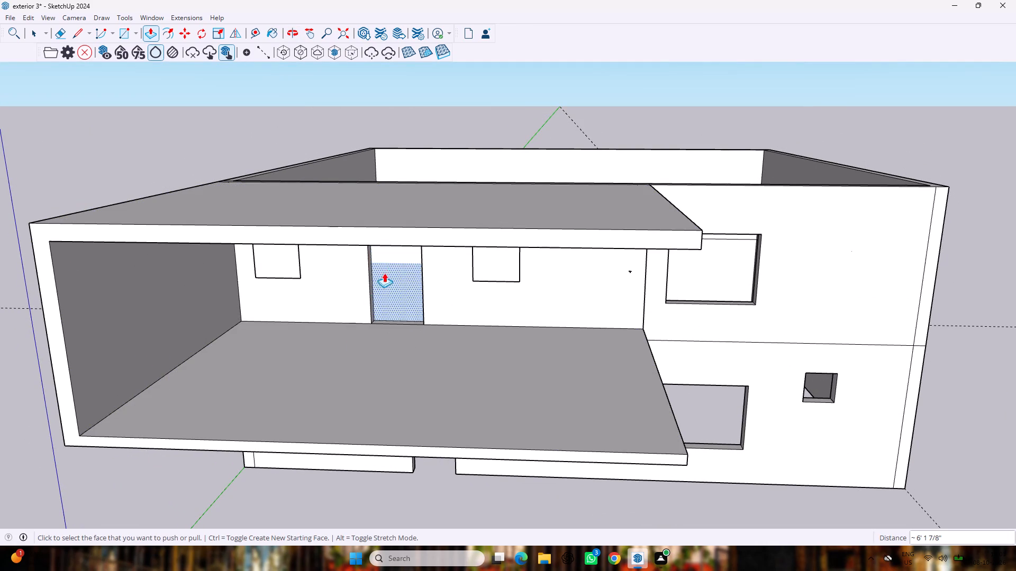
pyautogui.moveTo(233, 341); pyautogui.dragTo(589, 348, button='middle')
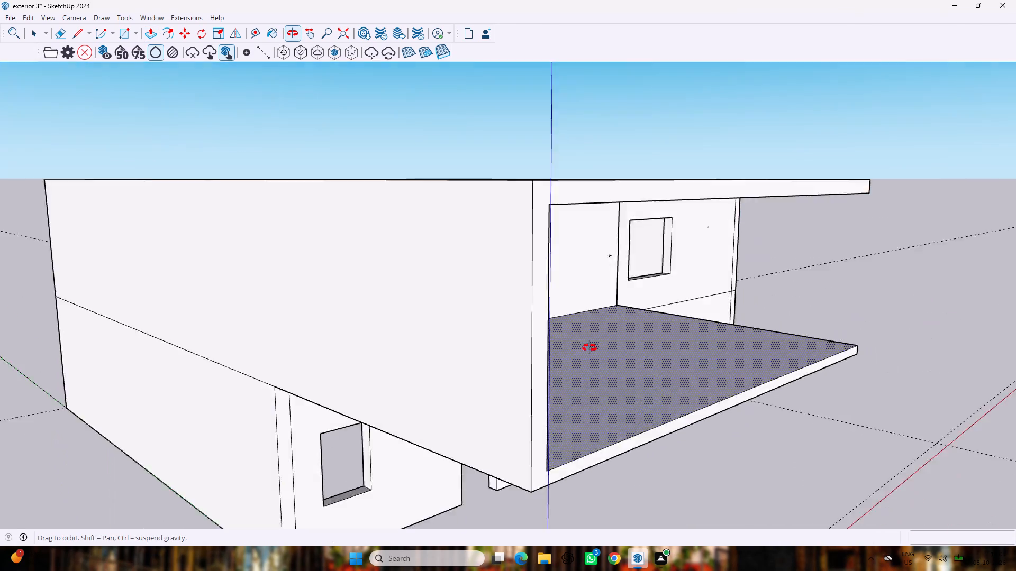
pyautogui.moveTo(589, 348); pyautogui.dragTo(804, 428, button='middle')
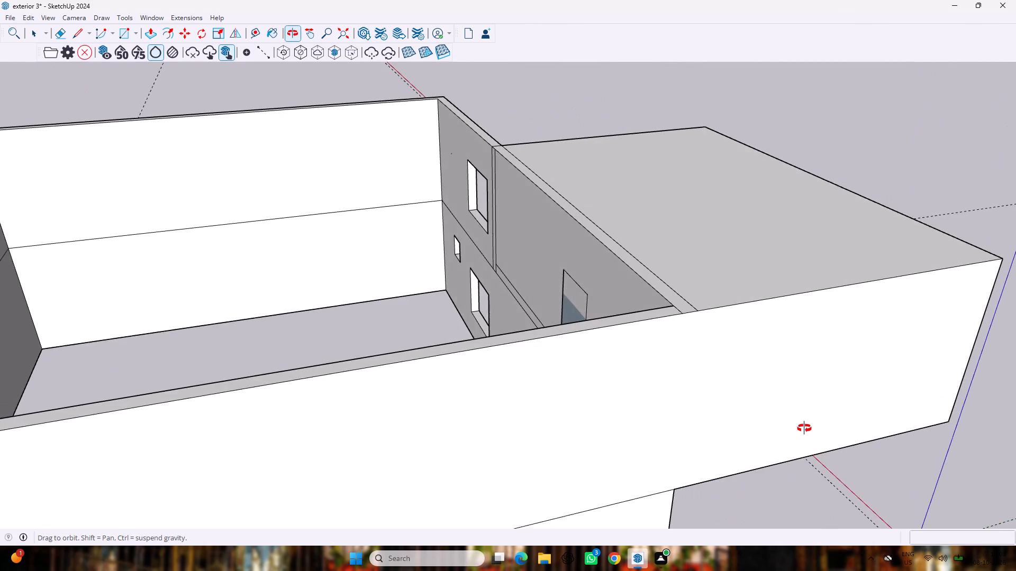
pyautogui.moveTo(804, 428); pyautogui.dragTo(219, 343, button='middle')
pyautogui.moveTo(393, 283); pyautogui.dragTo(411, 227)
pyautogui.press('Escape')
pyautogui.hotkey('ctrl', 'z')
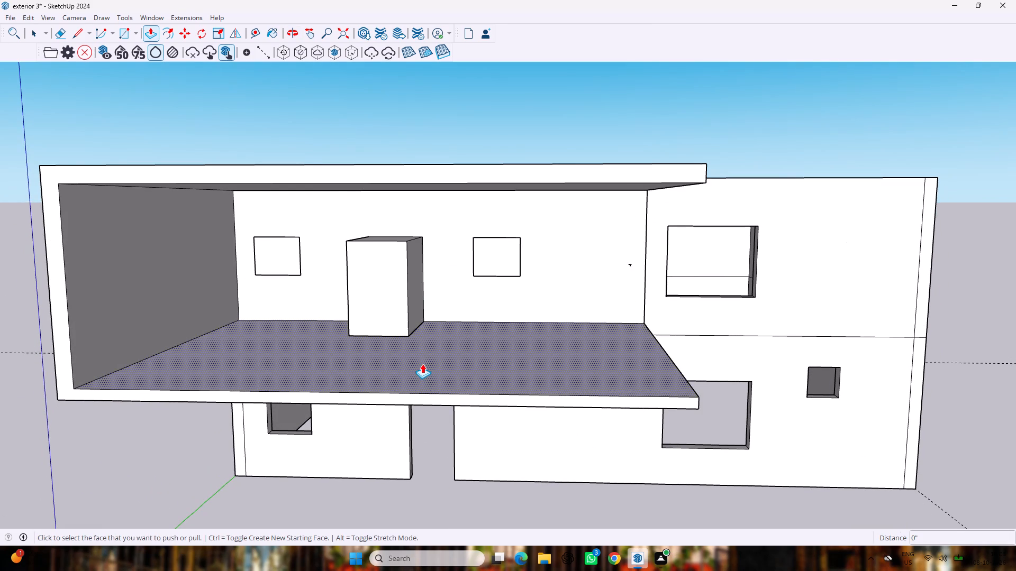
# Undo the remaining door-block pushes so the door outline lies flat in the recessed upper wall.
pyautogui.hotkey('ctrl', 'z')
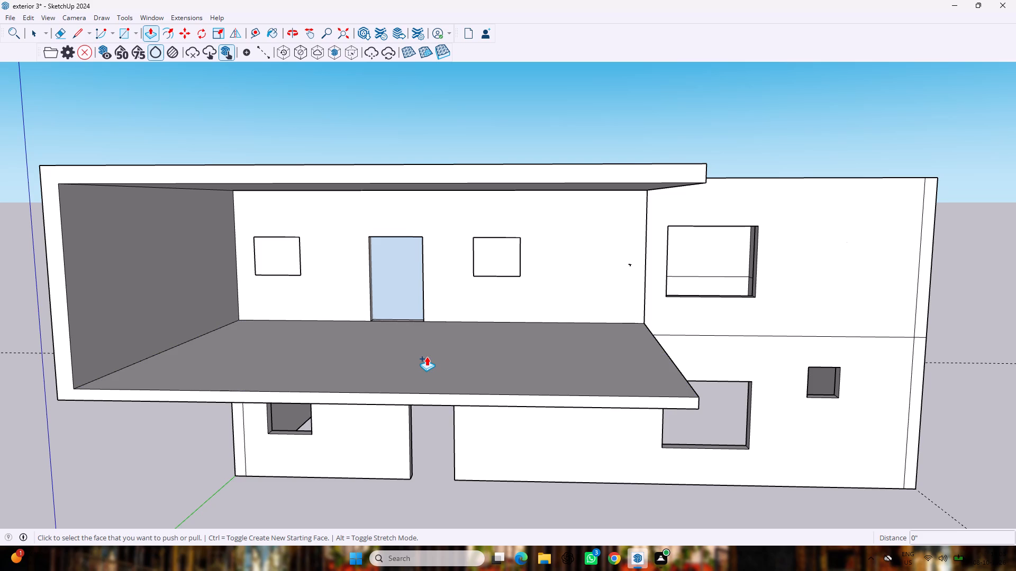
pyautogui.moveTo(758, 130); pyautogui.dragTo(758, 143, button='middle')
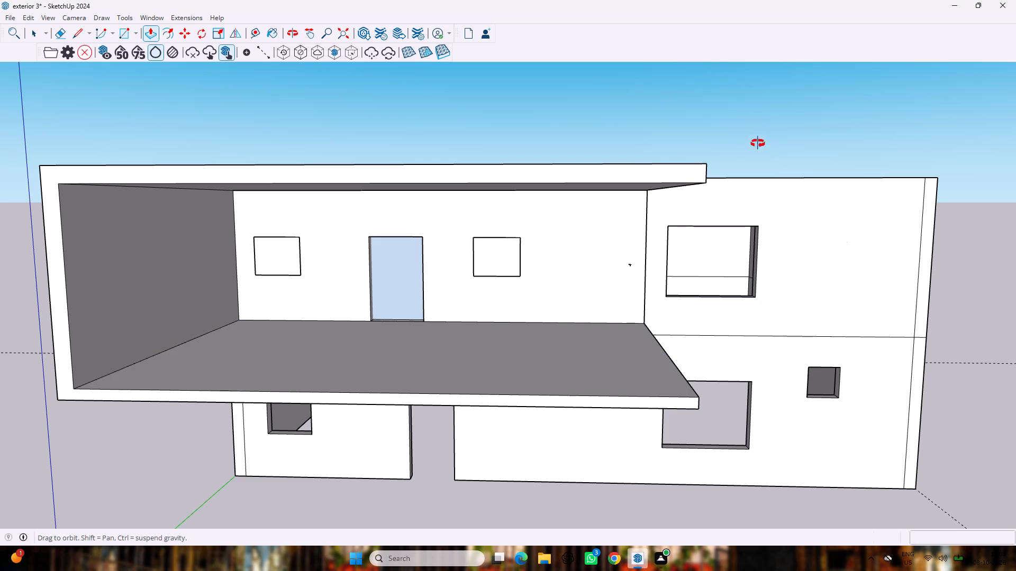
pyautogui.moveTo(758, 143); pyautogui.dragTo(799, 317, button='middle')
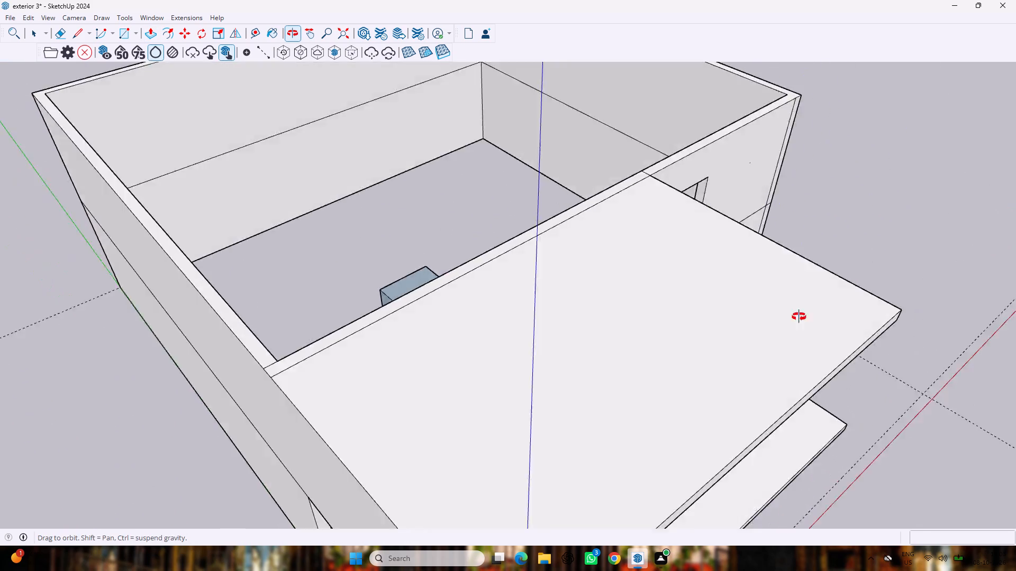
pyautogui.moveTo(799, 317); pyautogui.dragTo(617, 154, button='middle')
pyautogui.hotkey('ctrl', 'z')
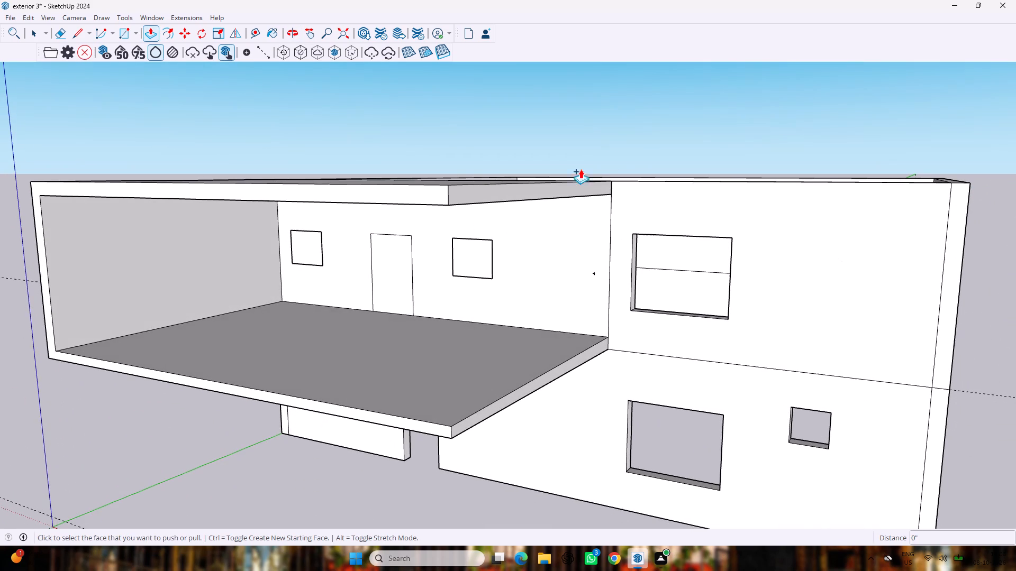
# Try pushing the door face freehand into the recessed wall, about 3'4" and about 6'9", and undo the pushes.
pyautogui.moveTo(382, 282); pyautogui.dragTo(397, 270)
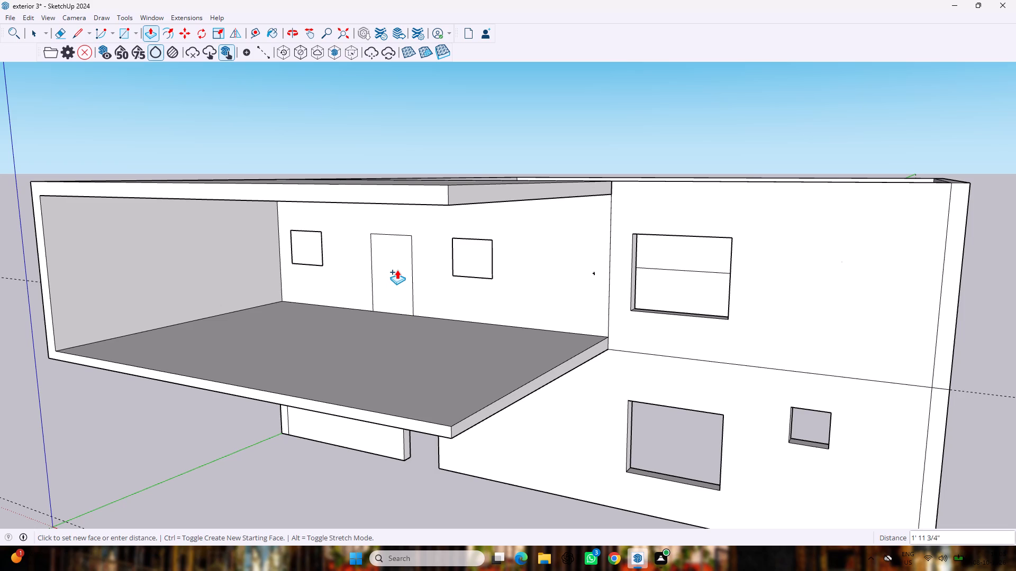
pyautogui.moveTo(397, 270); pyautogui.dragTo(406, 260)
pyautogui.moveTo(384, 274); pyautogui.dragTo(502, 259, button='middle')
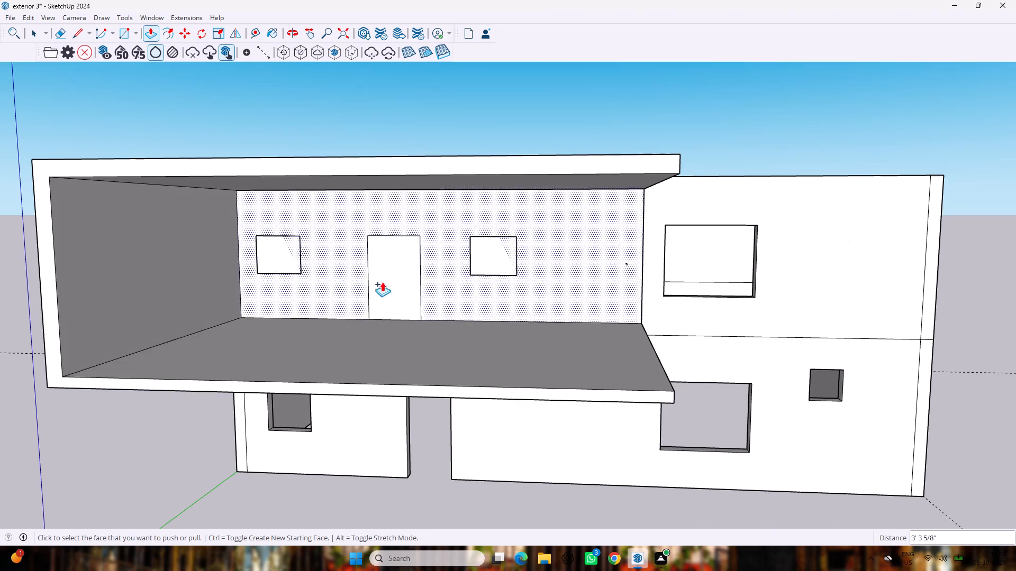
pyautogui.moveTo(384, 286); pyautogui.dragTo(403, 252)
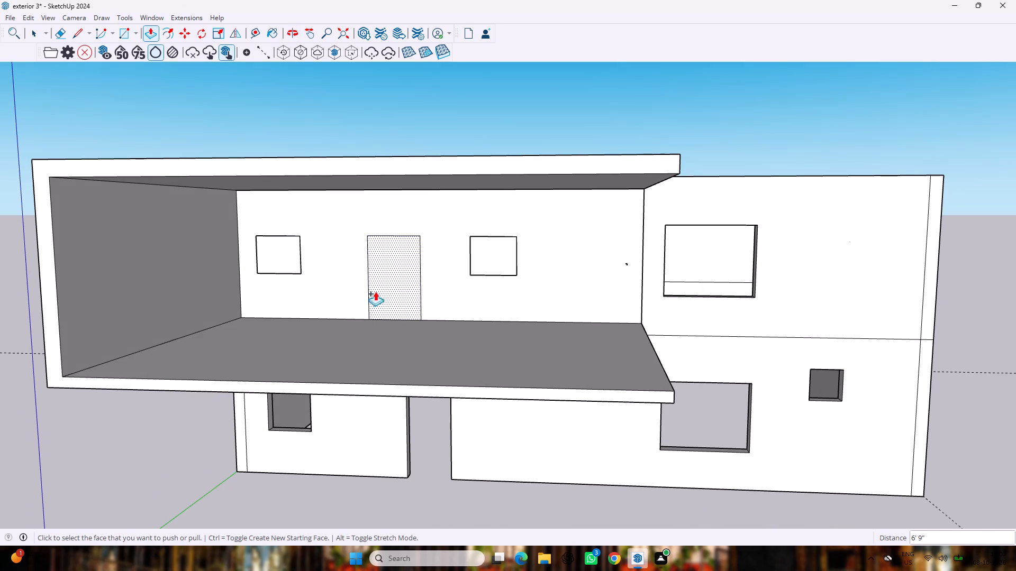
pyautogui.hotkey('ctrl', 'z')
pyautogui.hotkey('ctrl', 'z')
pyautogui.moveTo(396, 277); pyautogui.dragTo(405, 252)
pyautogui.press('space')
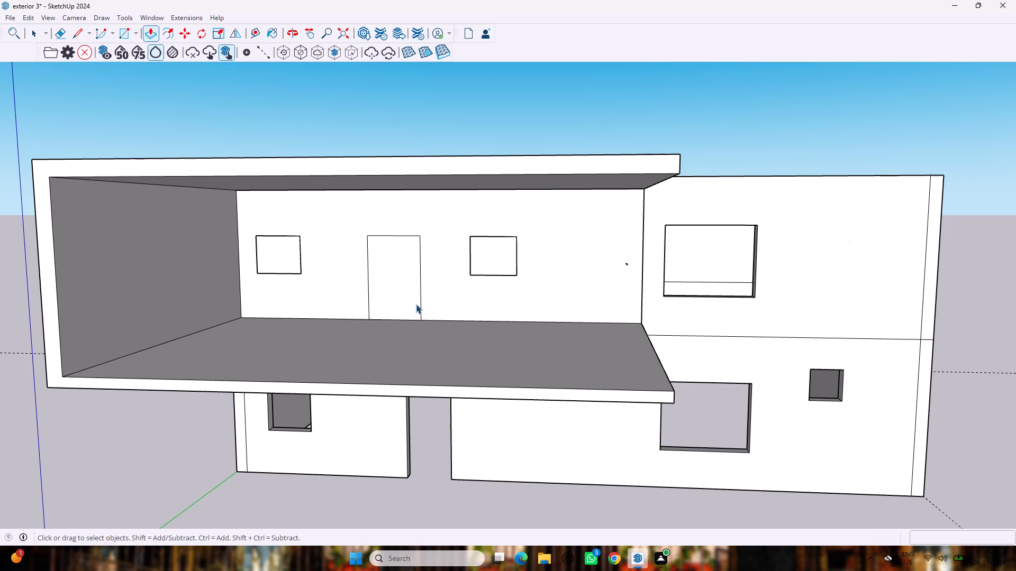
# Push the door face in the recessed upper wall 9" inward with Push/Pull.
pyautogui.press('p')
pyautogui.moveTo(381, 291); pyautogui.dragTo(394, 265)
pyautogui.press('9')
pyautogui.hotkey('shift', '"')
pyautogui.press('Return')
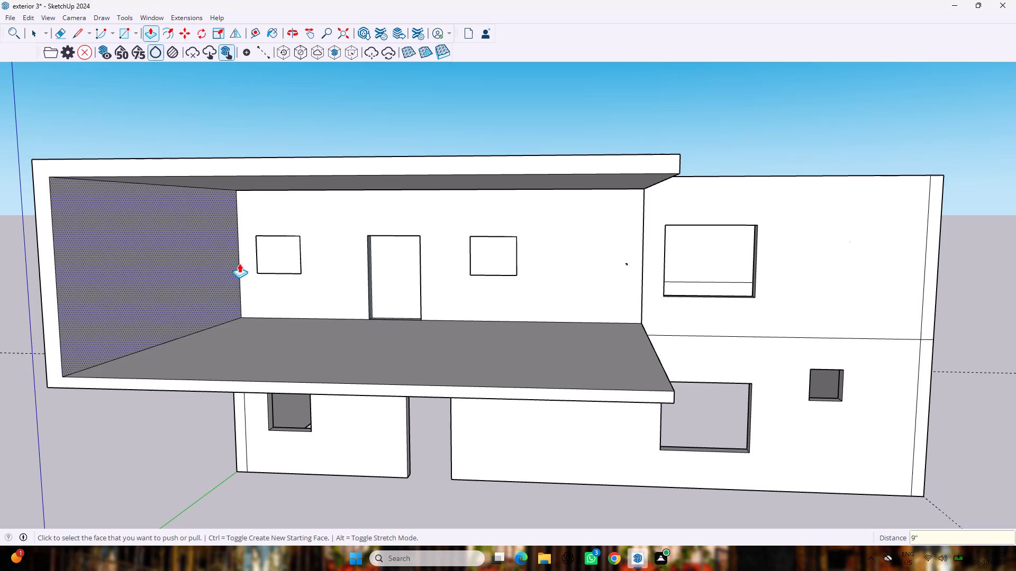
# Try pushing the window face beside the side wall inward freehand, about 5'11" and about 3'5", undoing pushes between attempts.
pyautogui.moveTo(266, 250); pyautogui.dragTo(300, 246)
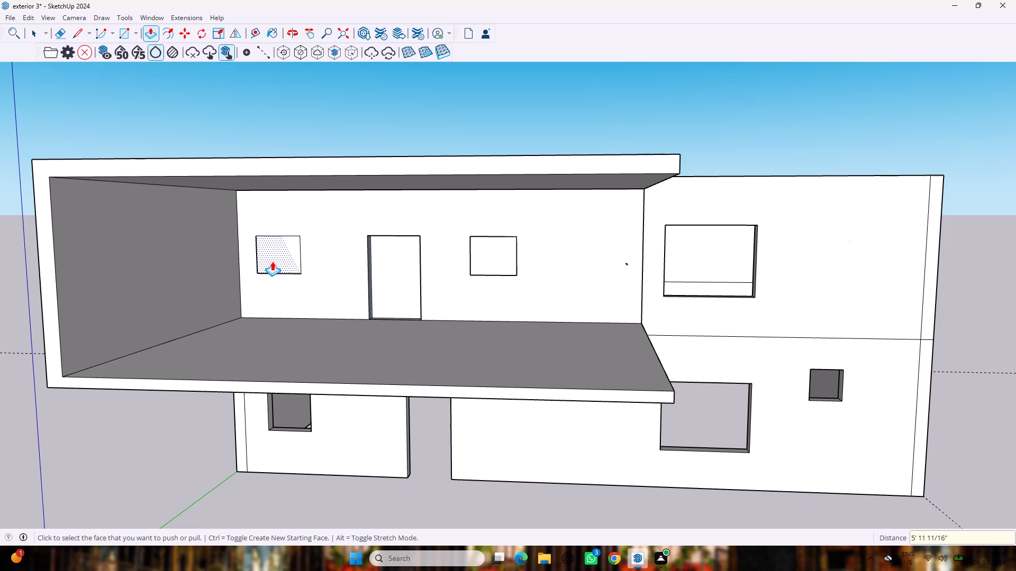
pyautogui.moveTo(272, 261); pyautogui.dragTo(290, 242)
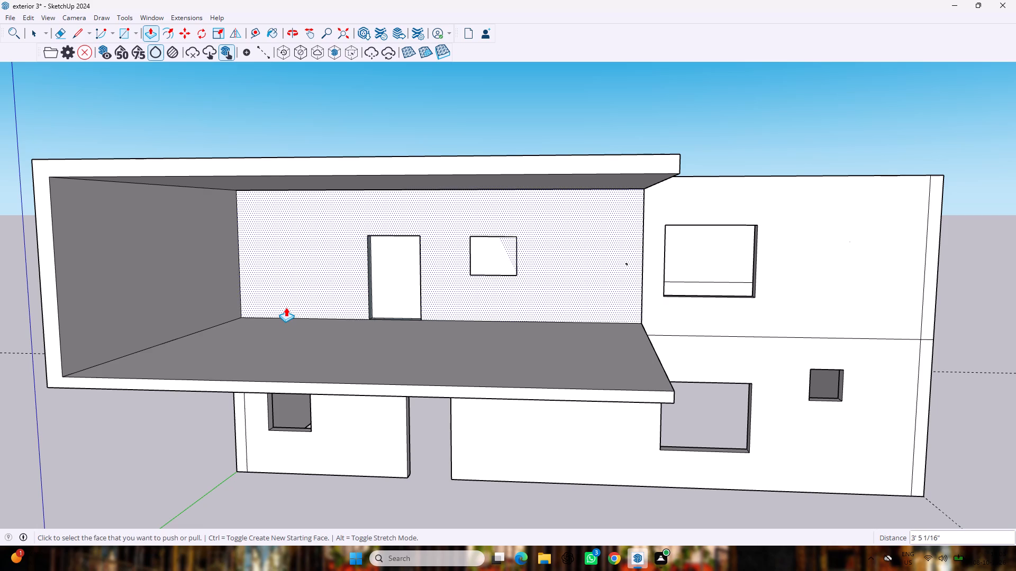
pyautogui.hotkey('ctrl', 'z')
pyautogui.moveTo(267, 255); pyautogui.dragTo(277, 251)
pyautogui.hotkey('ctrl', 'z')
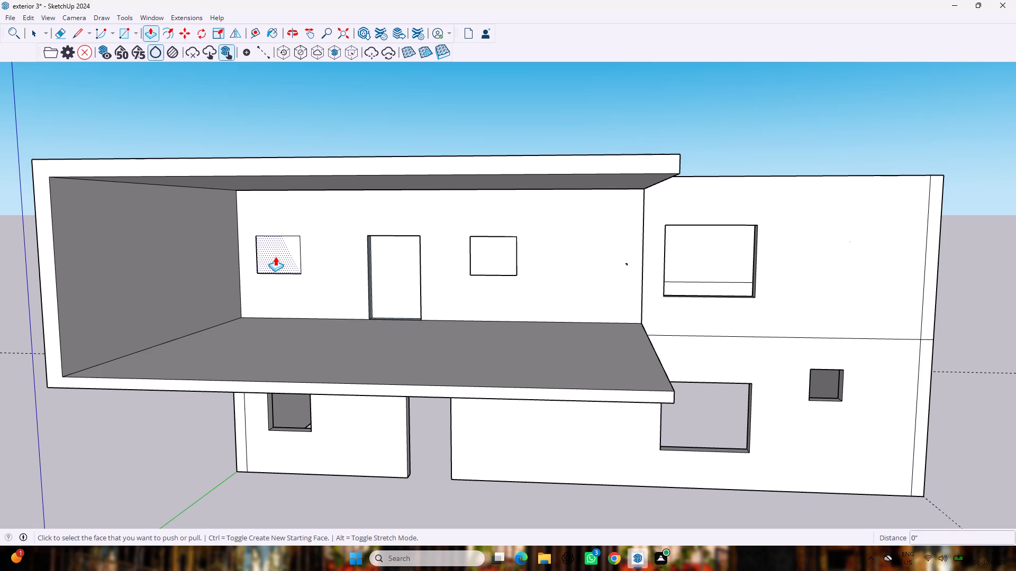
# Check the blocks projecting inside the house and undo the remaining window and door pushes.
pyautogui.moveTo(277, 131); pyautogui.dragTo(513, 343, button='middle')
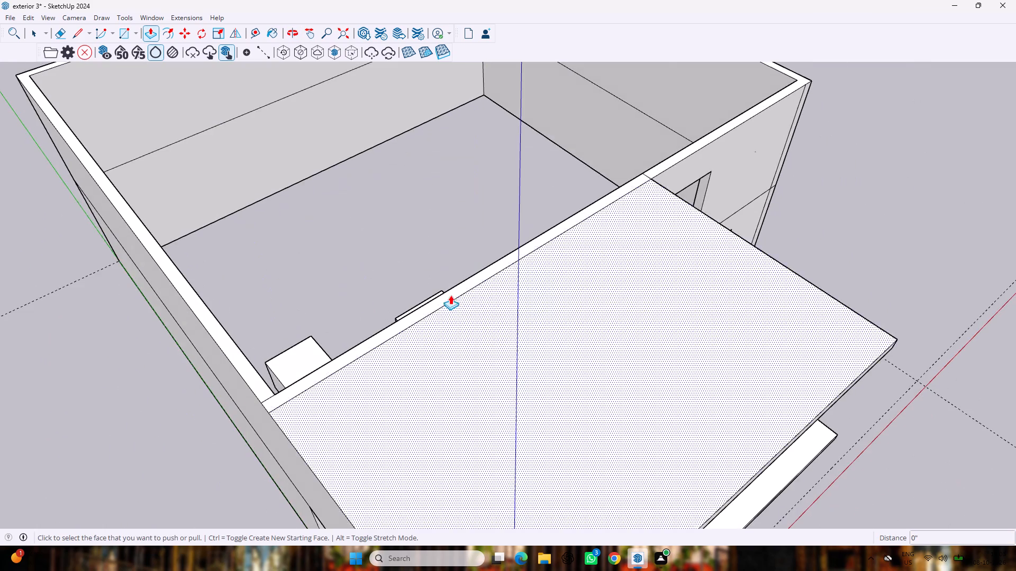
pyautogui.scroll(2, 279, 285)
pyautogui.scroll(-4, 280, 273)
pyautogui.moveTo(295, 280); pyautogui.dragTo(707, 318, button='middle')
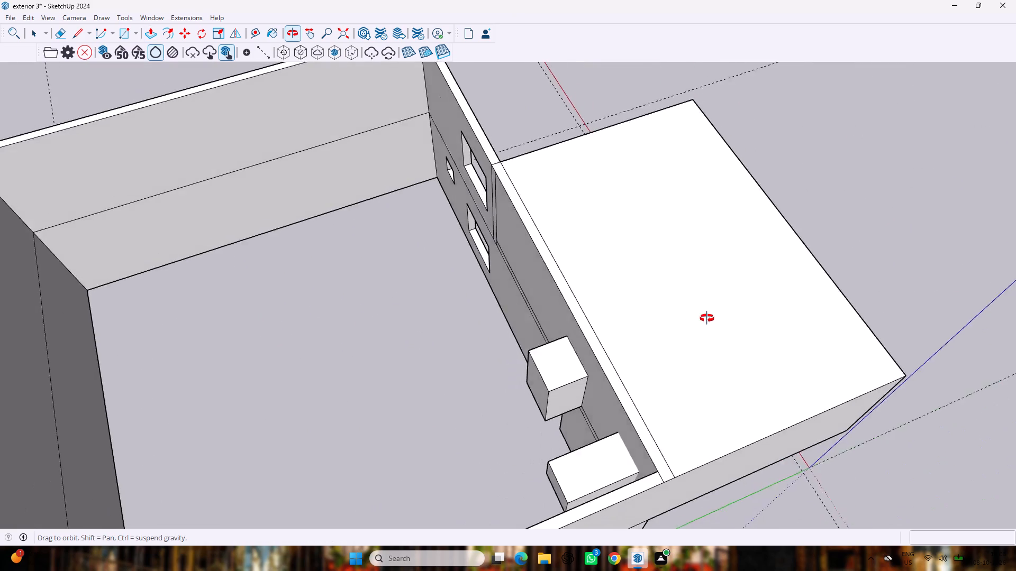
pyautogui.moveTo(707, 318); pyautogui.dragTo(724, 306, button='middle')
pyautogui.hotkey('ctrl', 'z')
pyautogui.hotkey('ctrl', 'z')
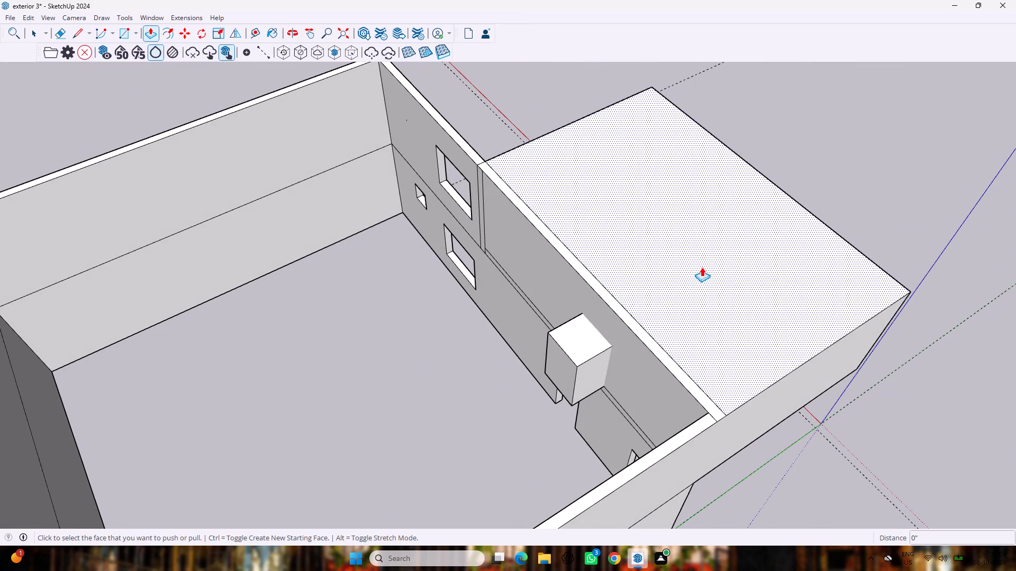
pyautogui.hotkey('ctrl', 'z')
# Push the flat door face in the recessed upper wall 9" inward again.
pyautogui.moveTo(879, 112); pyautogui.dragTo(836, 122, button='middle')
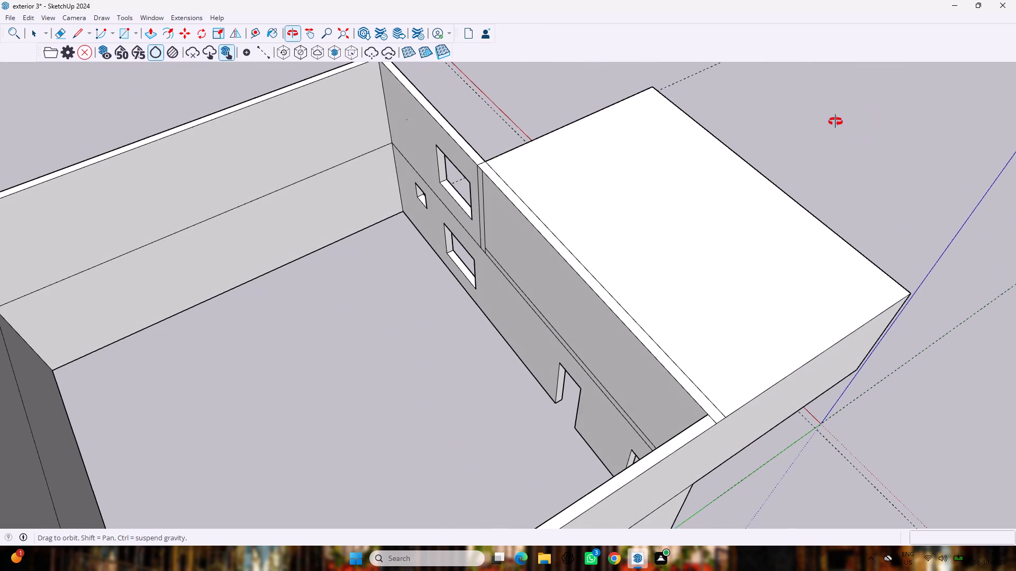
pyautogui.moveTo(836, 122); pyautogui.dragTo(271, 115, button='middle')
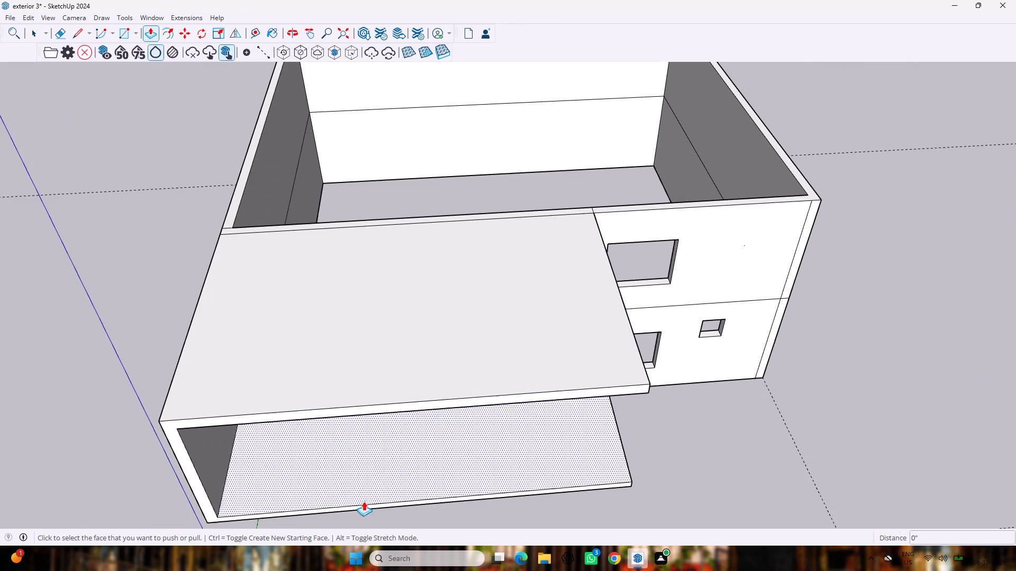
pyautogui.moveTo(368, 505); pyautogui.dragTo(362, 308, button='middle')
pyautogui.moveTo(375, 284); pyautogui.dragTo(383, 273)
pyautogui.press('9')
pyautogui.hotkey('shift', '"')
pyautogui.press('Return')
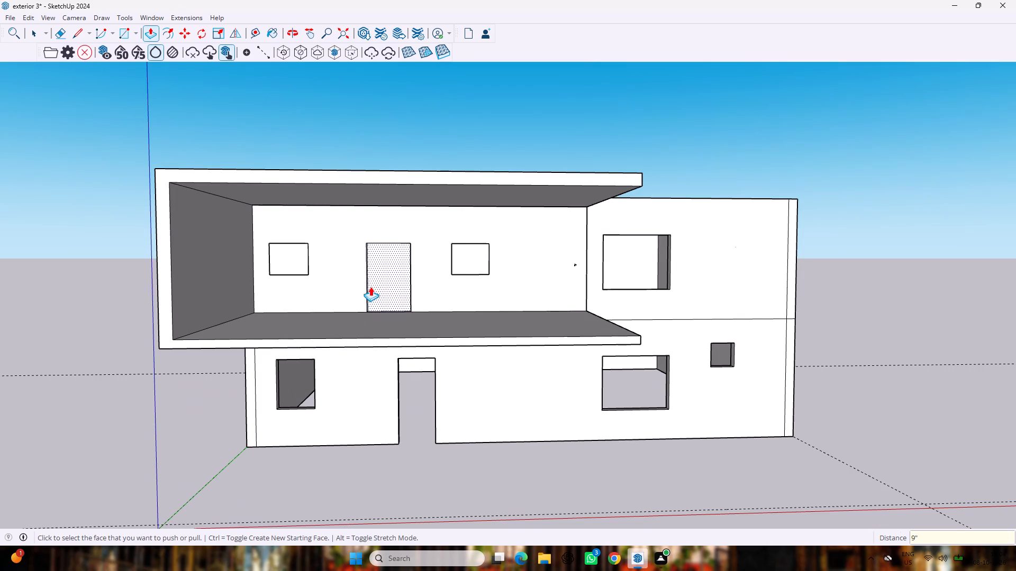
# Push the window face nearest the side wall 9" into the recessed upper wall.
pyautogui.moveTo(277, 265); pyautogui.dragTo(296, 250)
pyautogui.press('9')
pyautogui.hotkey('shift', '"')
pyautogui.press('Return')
# Examine the recessed wall from inside and outside the house to check the pushed door and window faces.
pyautogui.moveTo(415, 307); pyautogui.dragTo(450, 411, button='middle')
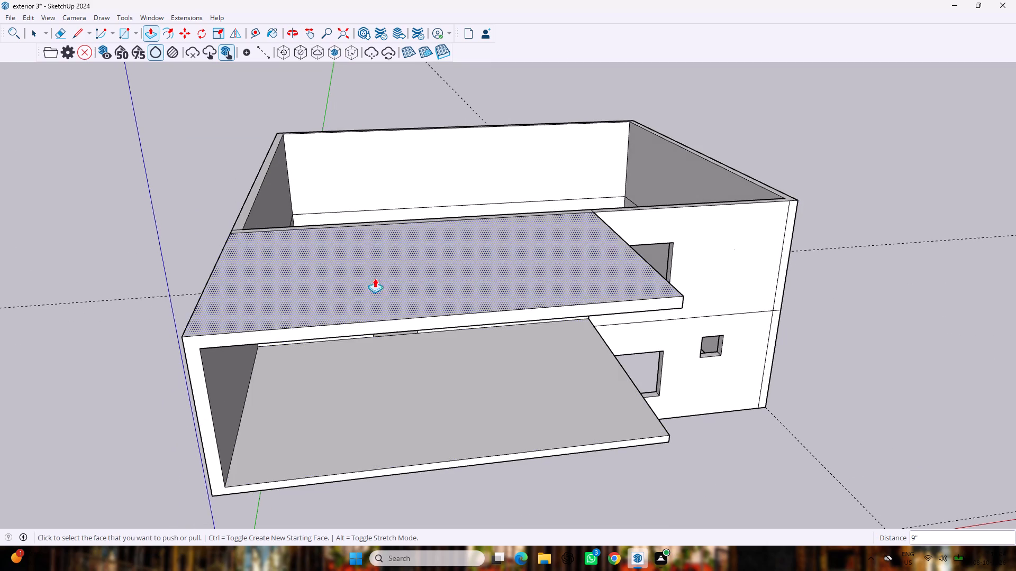
pyautogui.scroll(1, 395, 417)
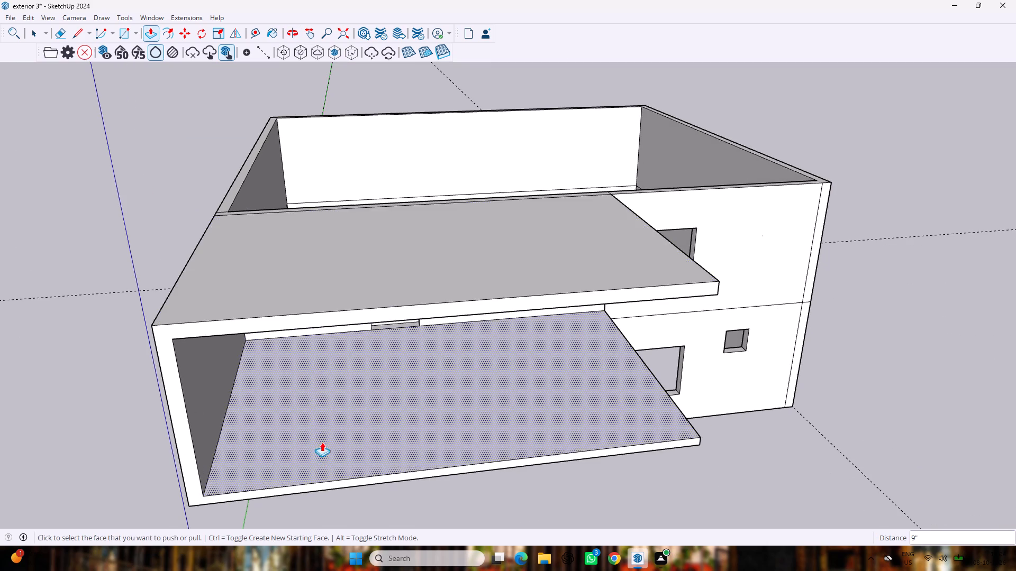
pyautogui.scroll(1, 317, 431)
pyautogui.scroll(1, 278, 288)
pyautogui.moveTo(270, 394); pyautogui.dragTo(264, 291, button='middle')
pyautogui.scroll(1, 270, 370)
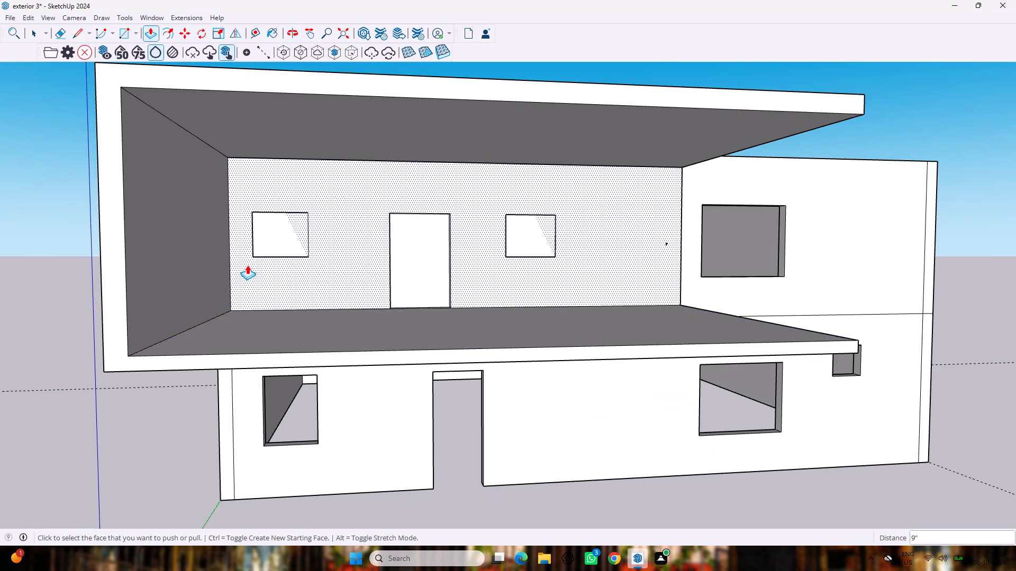
pyautogui.scroll(6, 246, 259)
pyautogui.moveTo(252, 234); pyautogui.dragTo(294, 331, button='middle')
pyautogui.moveTo(273, 200); pyautogui.dragTo(284, 221, button='middle')
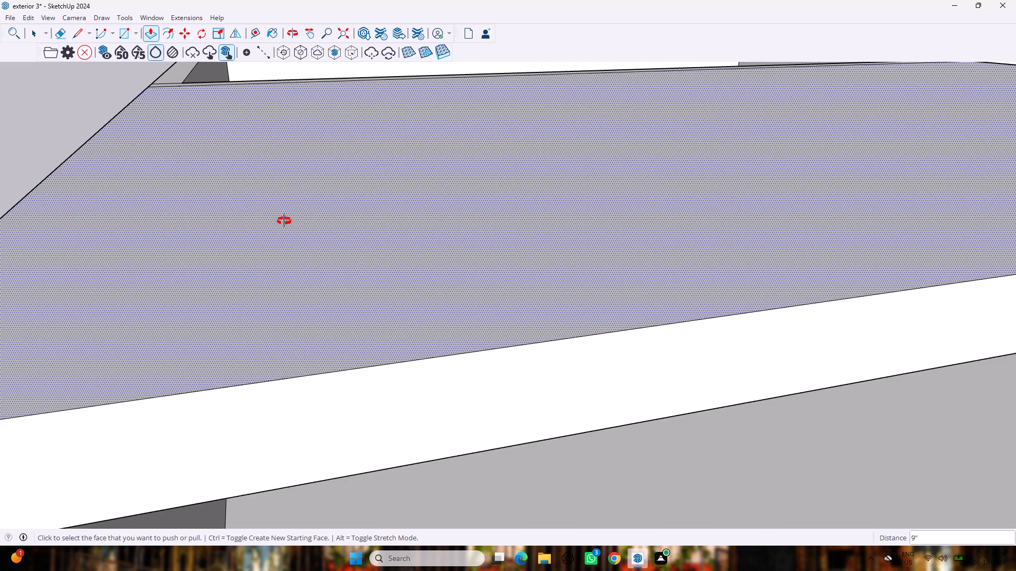
pyautogui.moveTo(284, 221); pyautogui.dragTo(806, 360, button='middle')
pyautogui.scroll(-14, 806, 360)
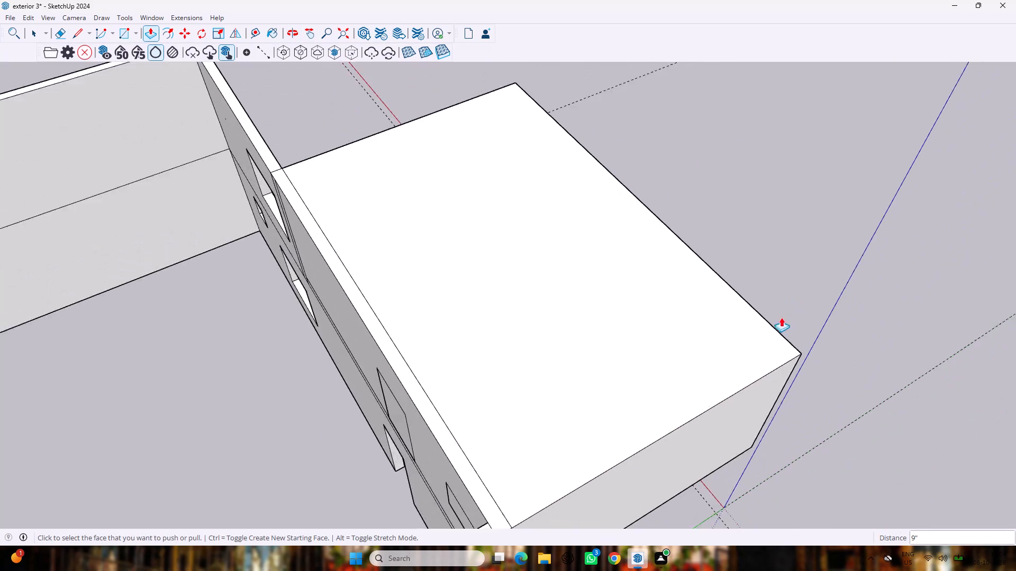
pyautogui.scroll(-1, 781, 317)
pyautogui.scroll(3, 329, 478)
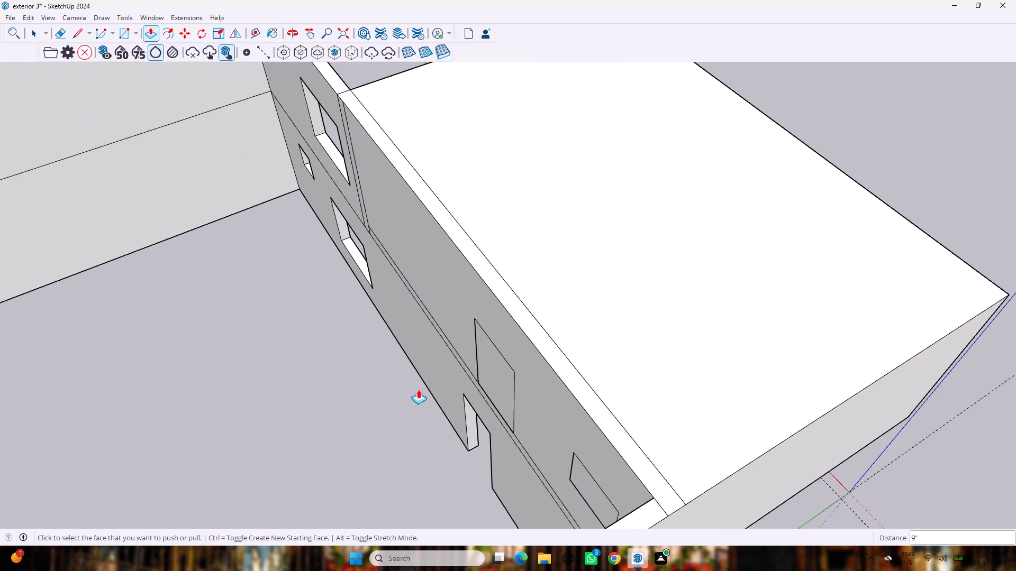
pyautogui.scroll(1, 436, 420)
pyautogui.scroll(1, 520, 374)
pyautogui.moveTo(520, 374); pyautogui.dragTo(559, 324, button='middle')
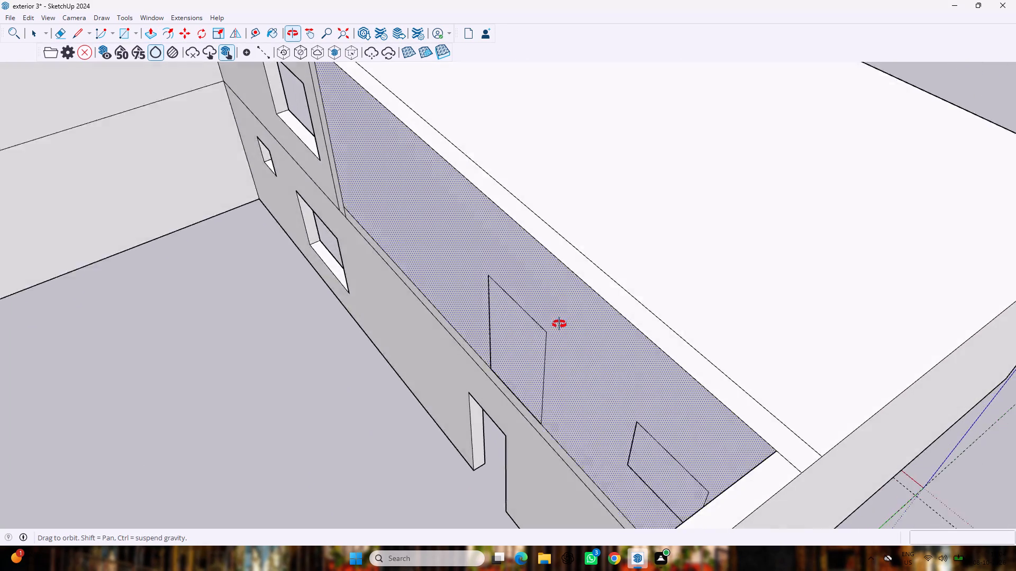
pyautogui.moveTo(559, 324); pyautogui.dragTo(563, 319, button='middle')
pyautogui.moveTo(876, 134); pyautogui.dragTo(49, 22, button='middle')
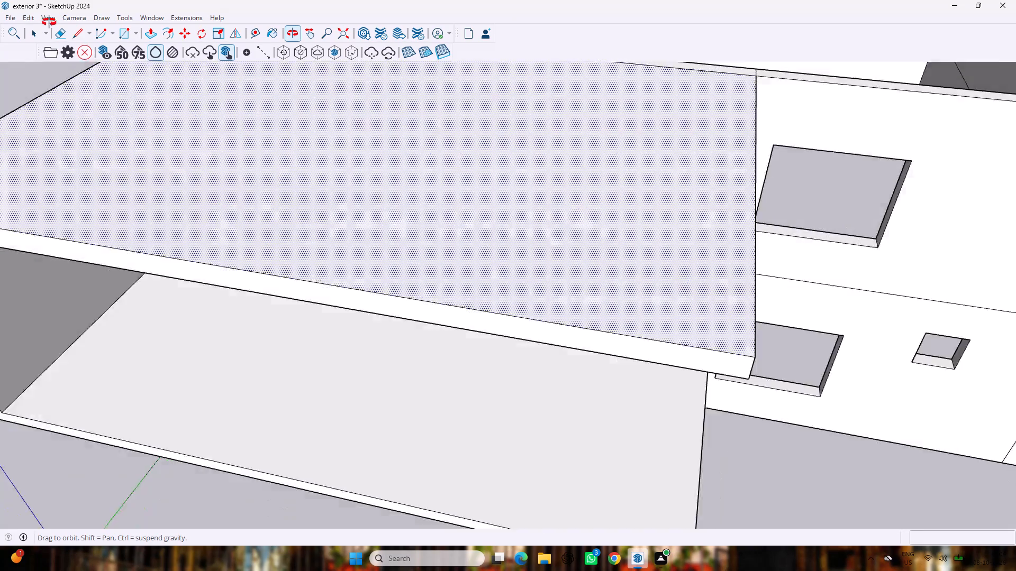
pyautogui.moveTo(49, 22); pyautogui.dragTo(254, 116, button='middle')
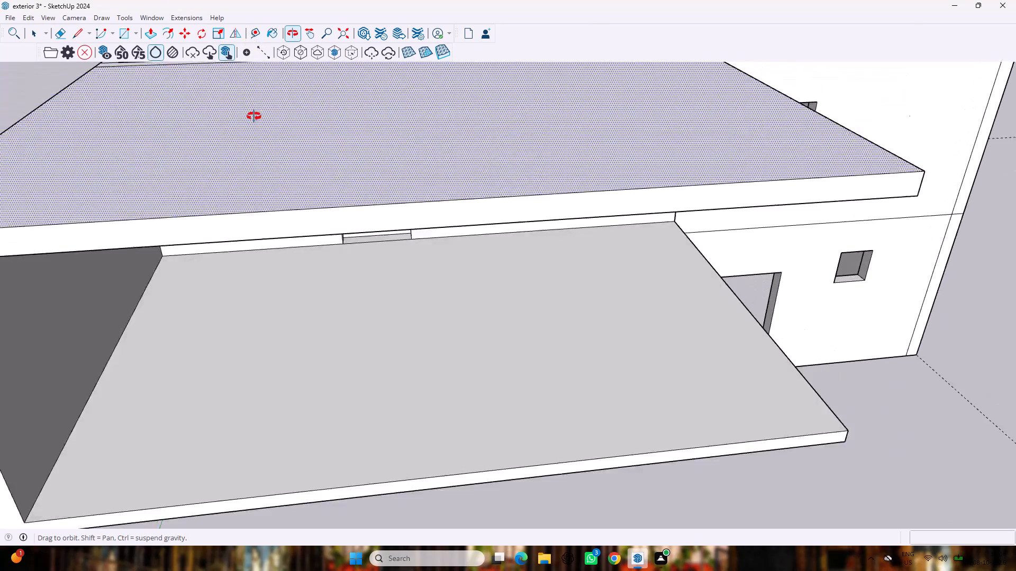
pyautogui.moveTo(254, 116); pyautogui.dragTo(194, 31, button='middle')
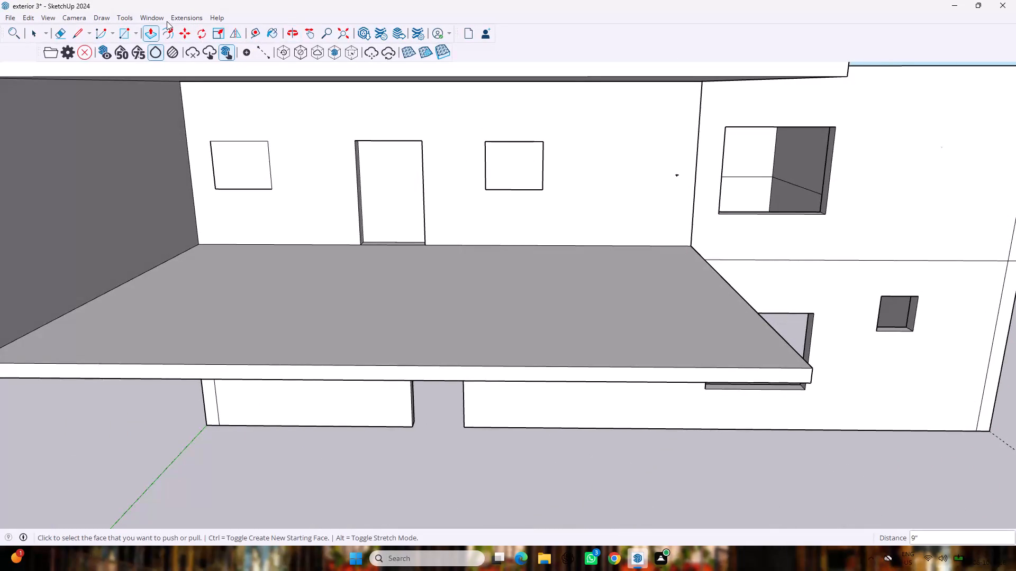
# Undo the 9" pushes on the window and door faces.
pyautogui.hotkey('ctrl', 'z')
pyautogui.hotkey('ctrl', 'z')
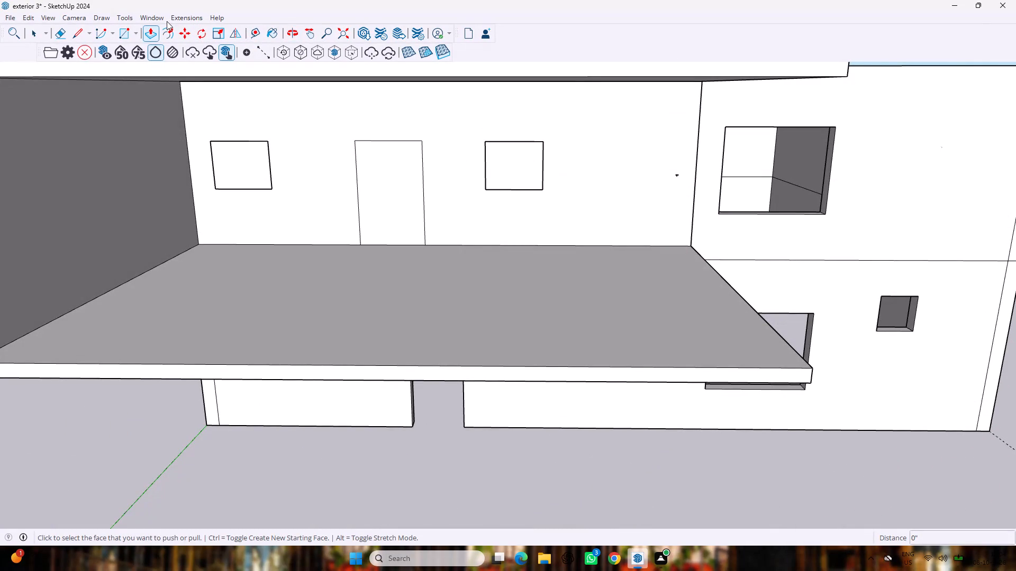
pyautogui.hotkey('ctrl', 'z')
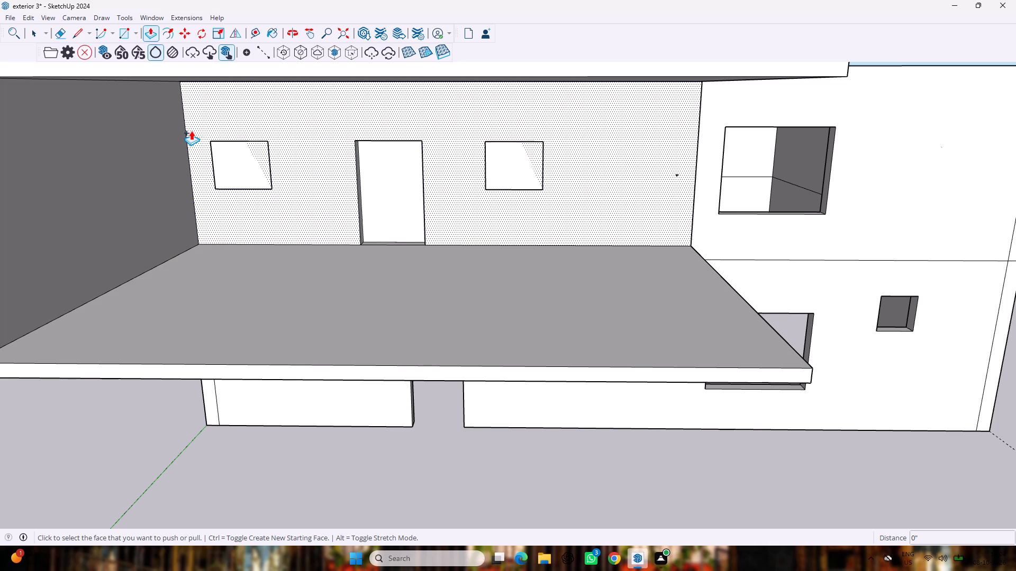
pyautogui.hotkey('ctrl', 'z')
# Select the recessed upper wall's face around the door and window outlines.
pyautogui.press('space')
pyautogui.click(248, 153)
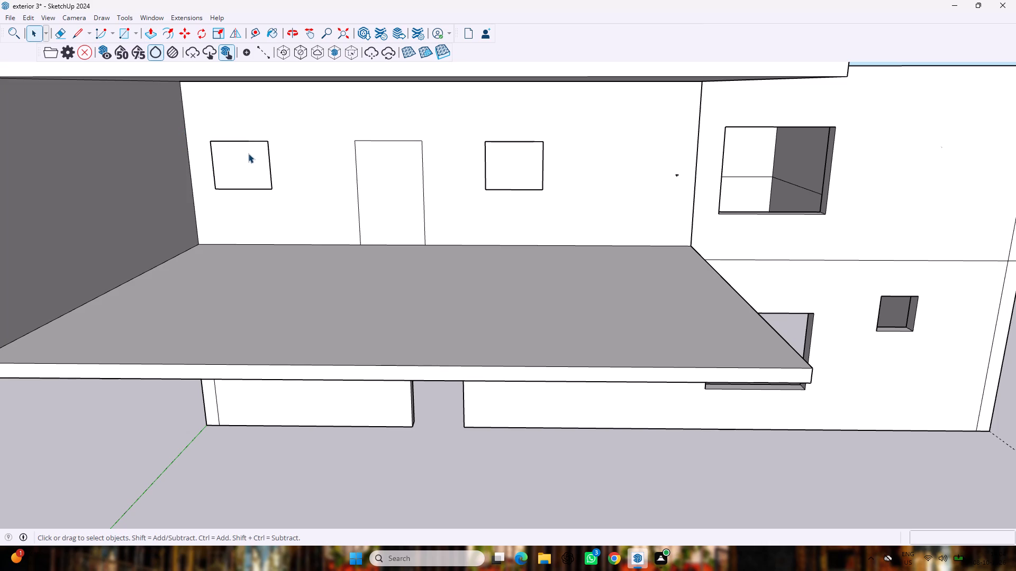
pyautogui.click(257, 151)
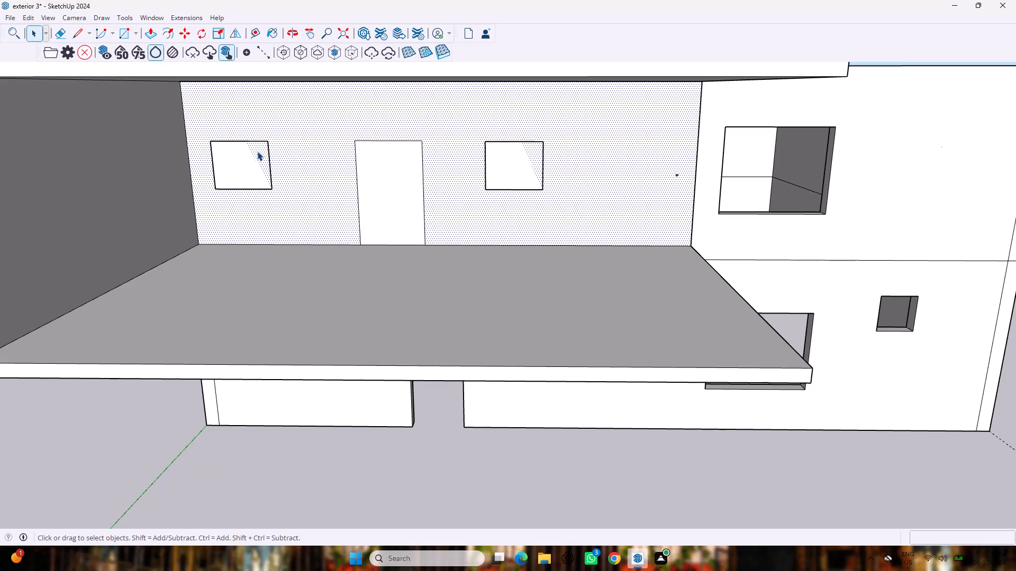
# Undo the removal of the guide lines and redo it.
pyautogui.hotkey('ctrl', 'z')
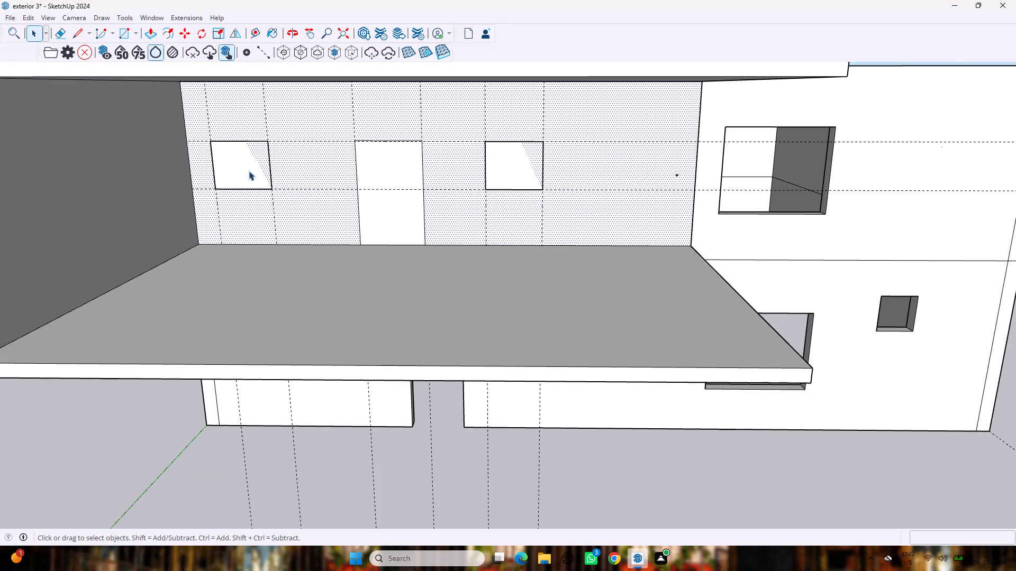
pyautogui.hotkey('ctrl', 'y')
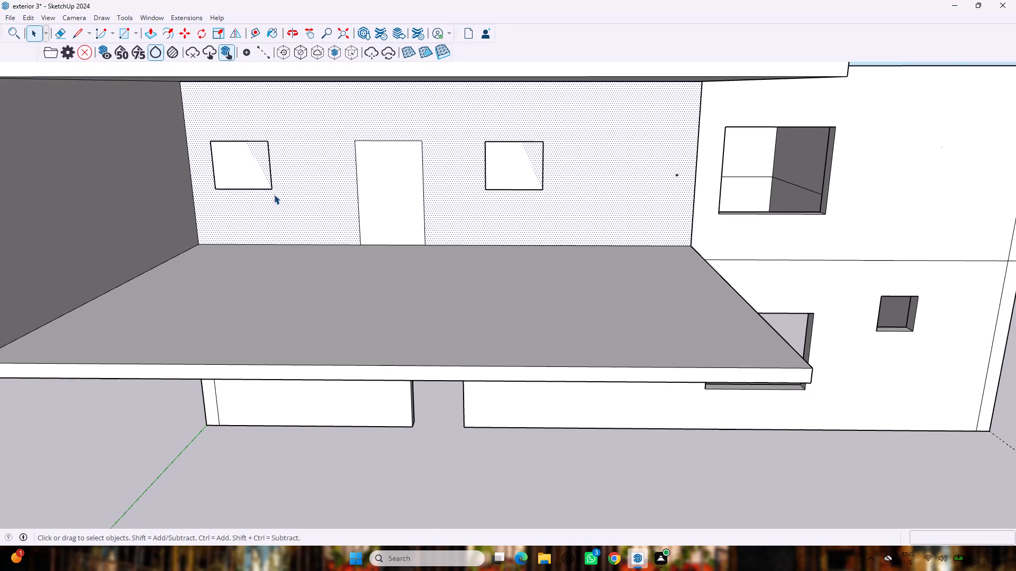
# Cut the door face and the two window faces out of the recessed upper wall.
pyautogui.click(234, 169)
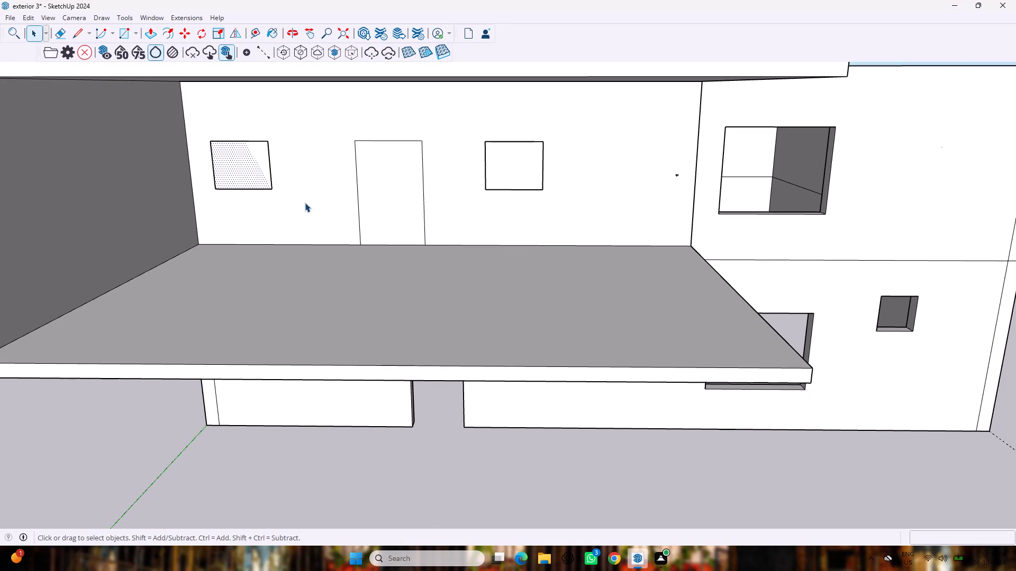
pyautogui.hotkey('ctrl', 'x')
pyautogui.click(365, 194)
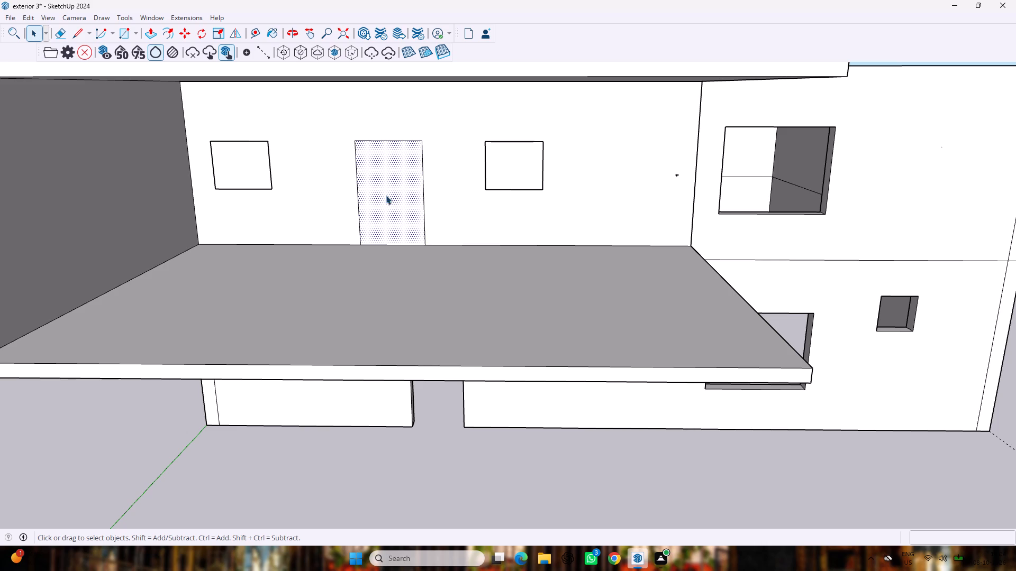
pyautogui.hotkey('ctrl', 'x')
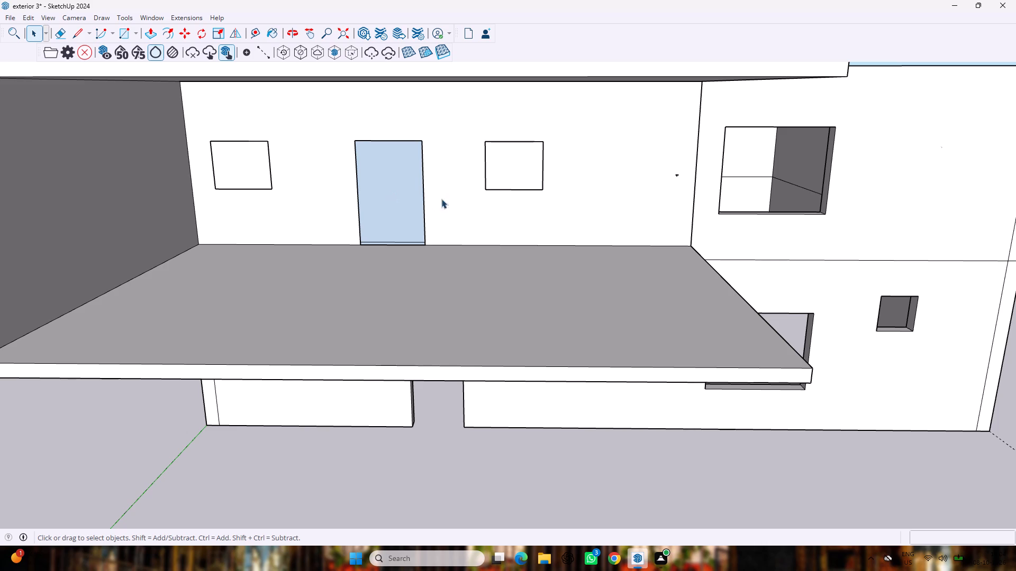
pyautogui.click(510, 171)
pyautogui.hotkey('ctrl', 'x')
# Examine the recessed wall and its openings from outside and from inside the house.
pyautogui.moveTo(514, 178); pyautogui.dragTo(610, 248, button='middle')
pyautogui.scroll(-4, 610, 249)
pyautogui.scroll(1, 615, 242)
pyautogui.scroll(-4, 618, 233)
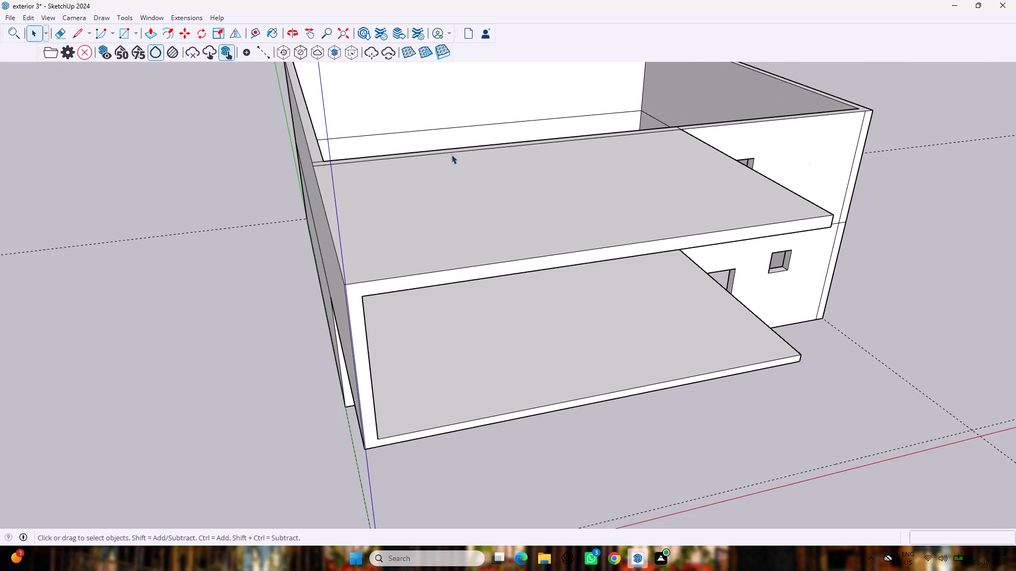
pyautogui.moveTo(451, 154); pyautogui.dragTo(1015, 154, button='middle')
pyautogui.scroll(-3, 644, 152)
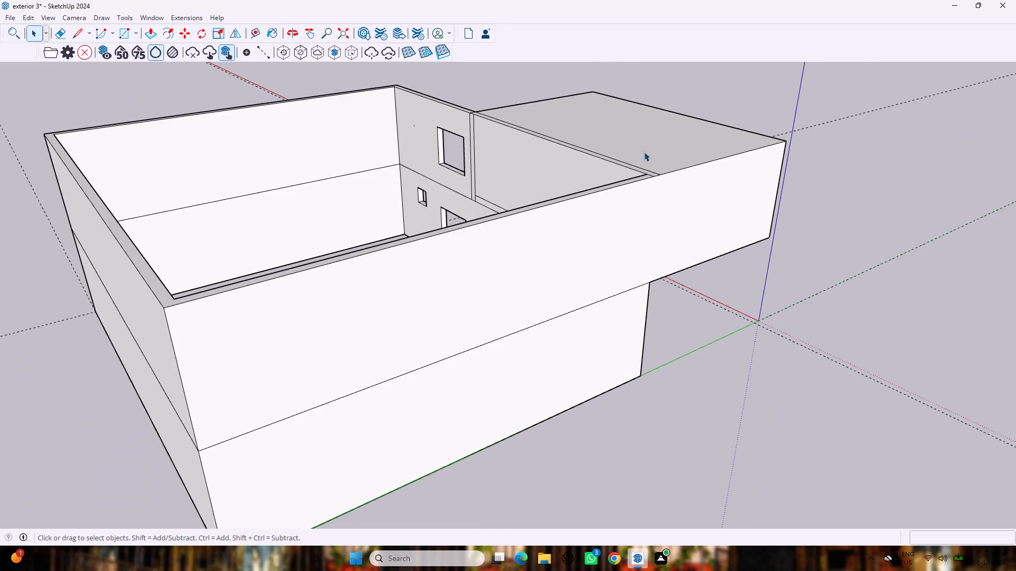
pyautogui.moveTo(827, 147); pyautogui.dragTo(113, 42, button='middle')
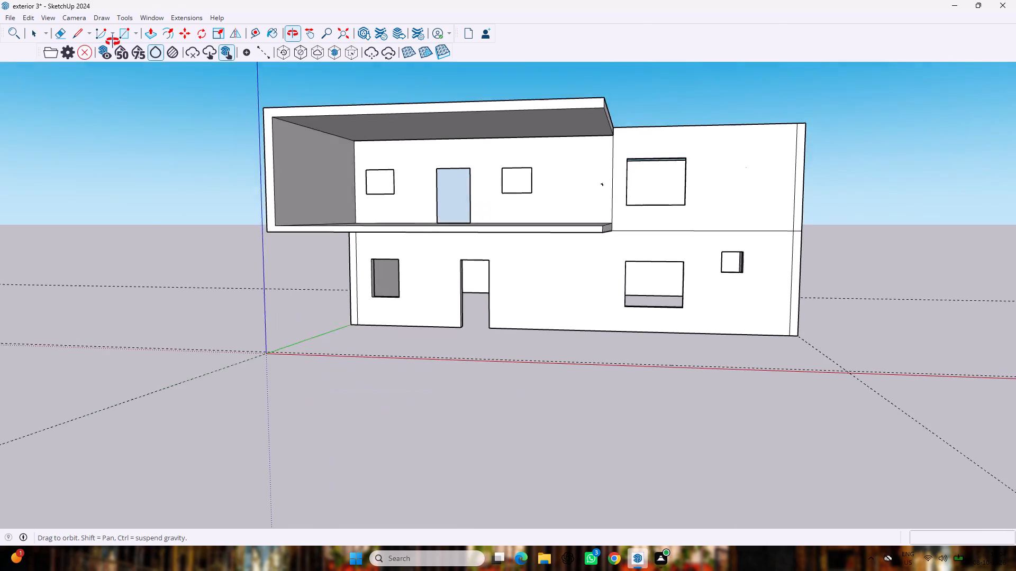
pyautogui.moveTo(113, 42); pyautogui.dragTo(102, 94, button='middle')
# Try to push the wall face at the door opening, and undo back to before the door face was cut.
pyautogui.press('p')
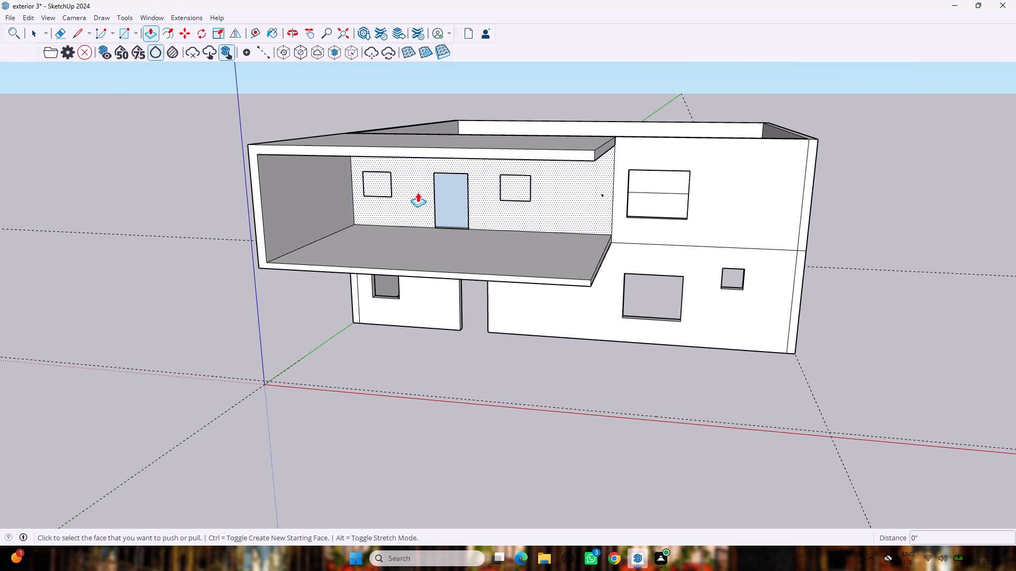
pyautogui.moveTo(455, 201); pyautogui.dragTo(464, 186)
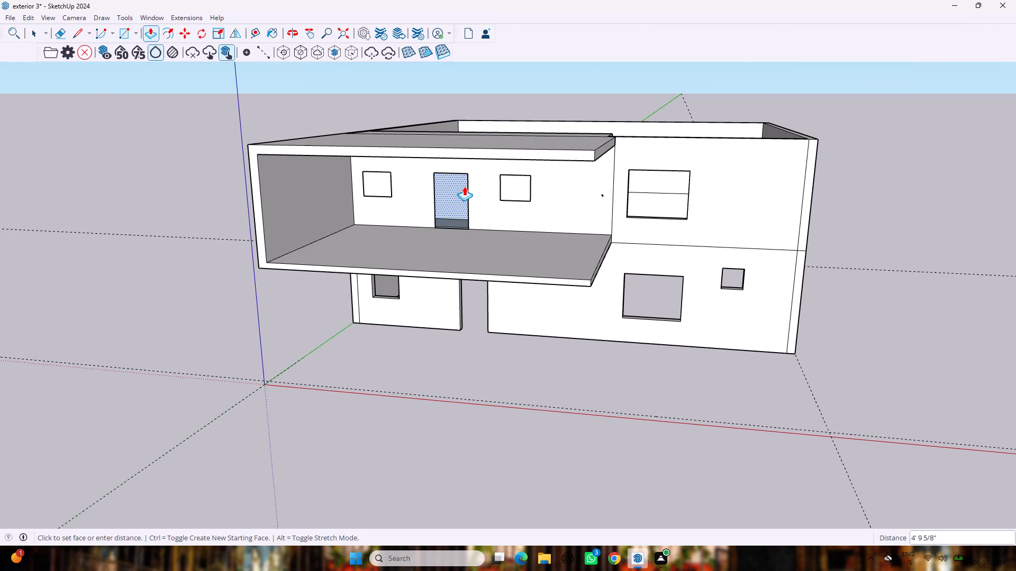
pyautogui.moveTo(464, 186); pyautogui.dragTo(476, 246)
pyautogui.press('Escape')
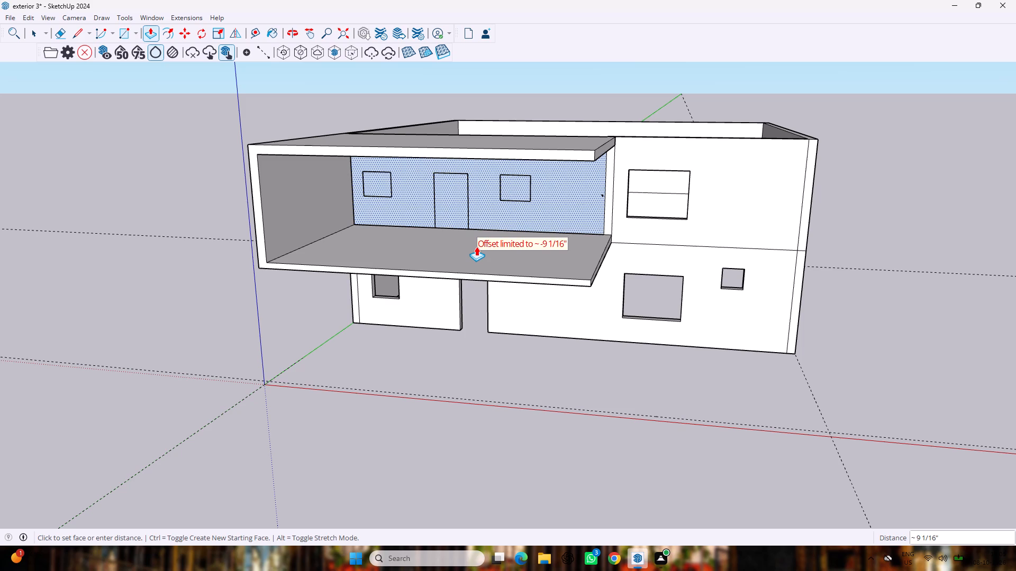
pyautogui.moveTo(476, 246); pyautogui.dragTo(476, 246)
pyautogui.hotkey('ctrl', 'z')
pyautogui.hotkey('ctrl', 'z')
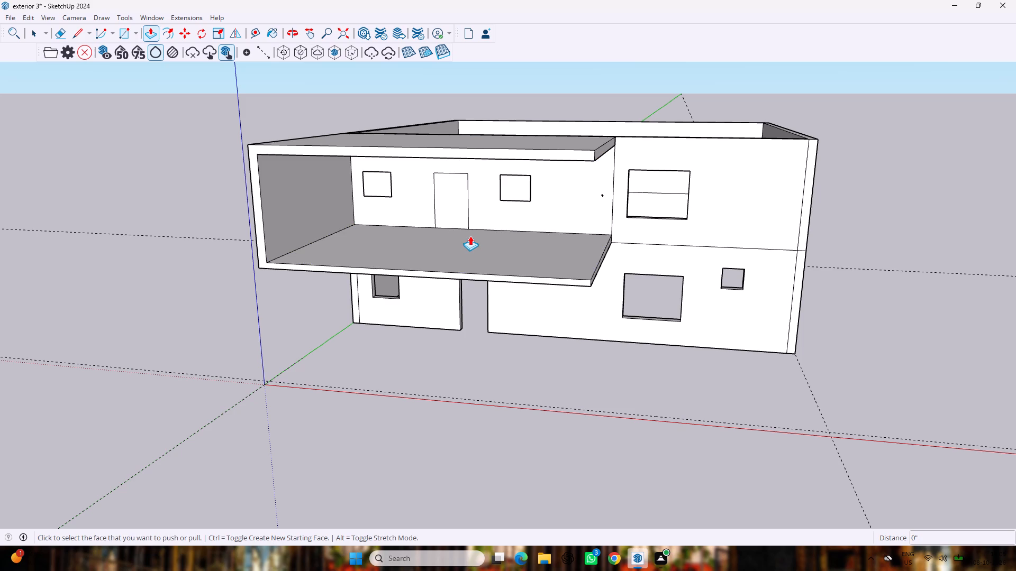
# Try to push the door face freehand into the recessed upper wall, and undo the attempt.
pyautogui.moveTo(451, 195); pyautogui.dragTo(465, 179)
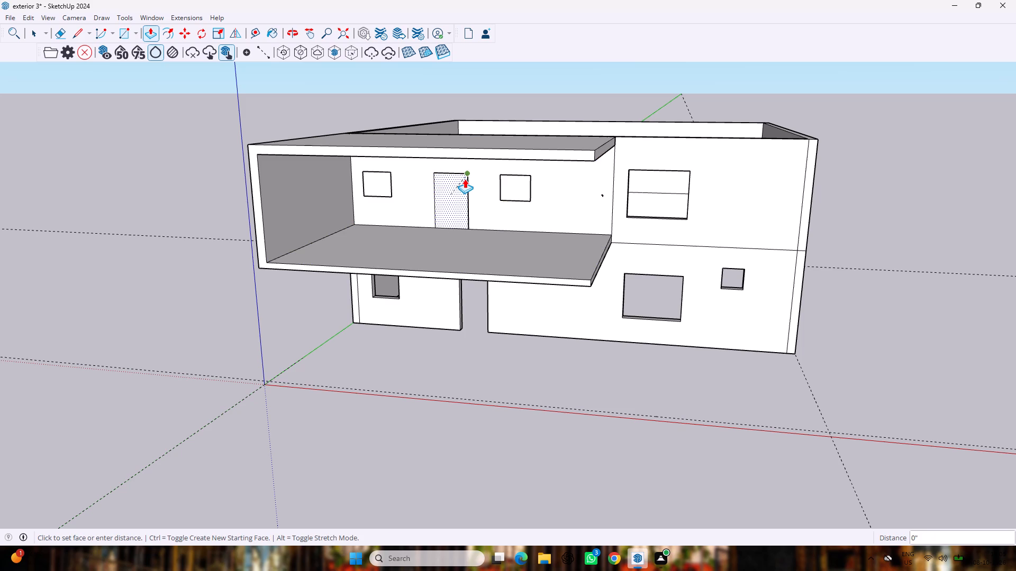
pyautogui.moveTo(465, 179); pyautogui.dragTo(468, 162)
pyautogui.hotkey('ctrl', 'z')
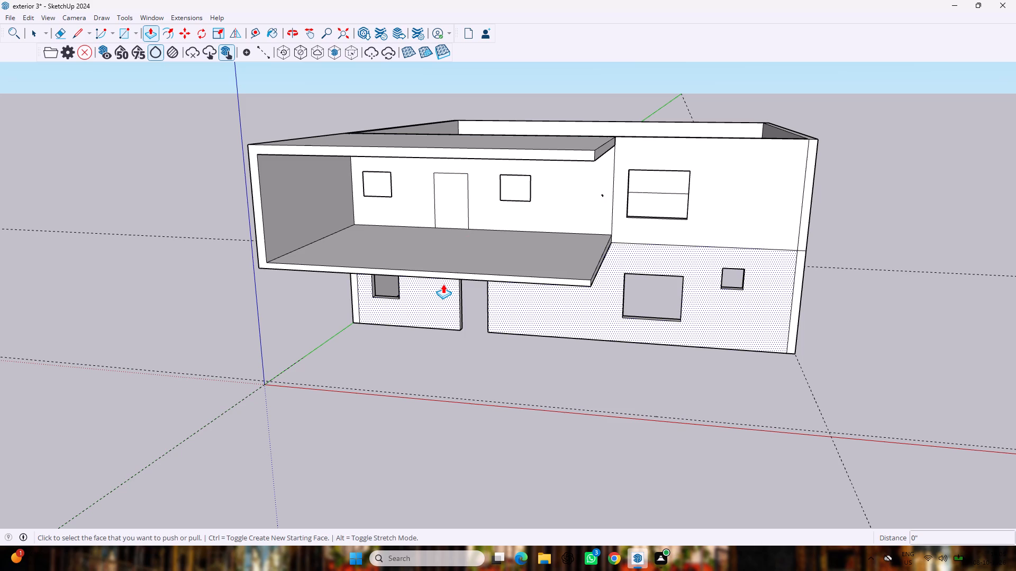
# Push the door face 9" into the recessed upper wall.
pyautogui.moveTo(513, 207); pyautogui.dragTo(538, 246, button='middle')
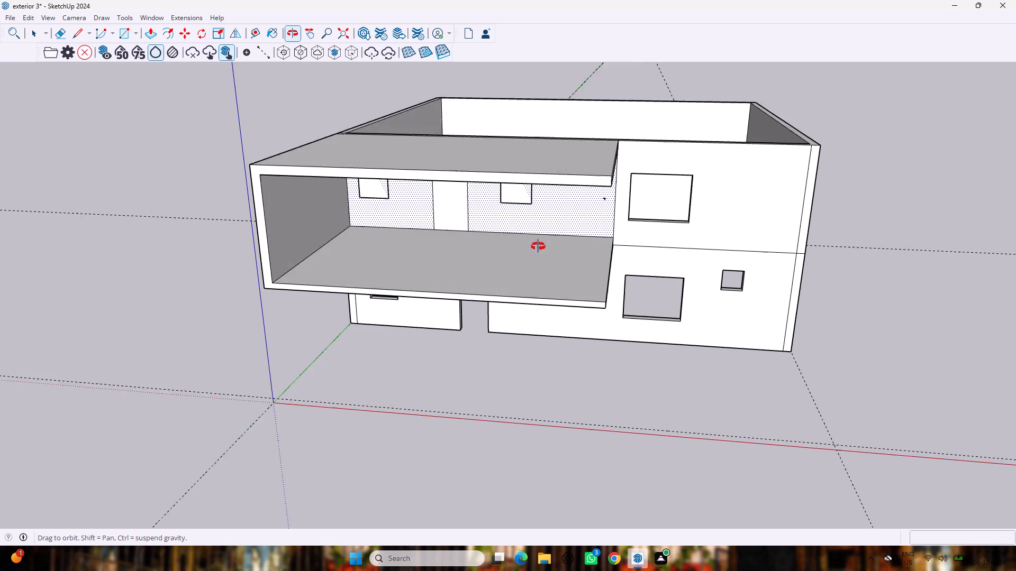
pyautogui.moveTo(538, 246); pyautogui.dragTo(549, 270, button='middle')
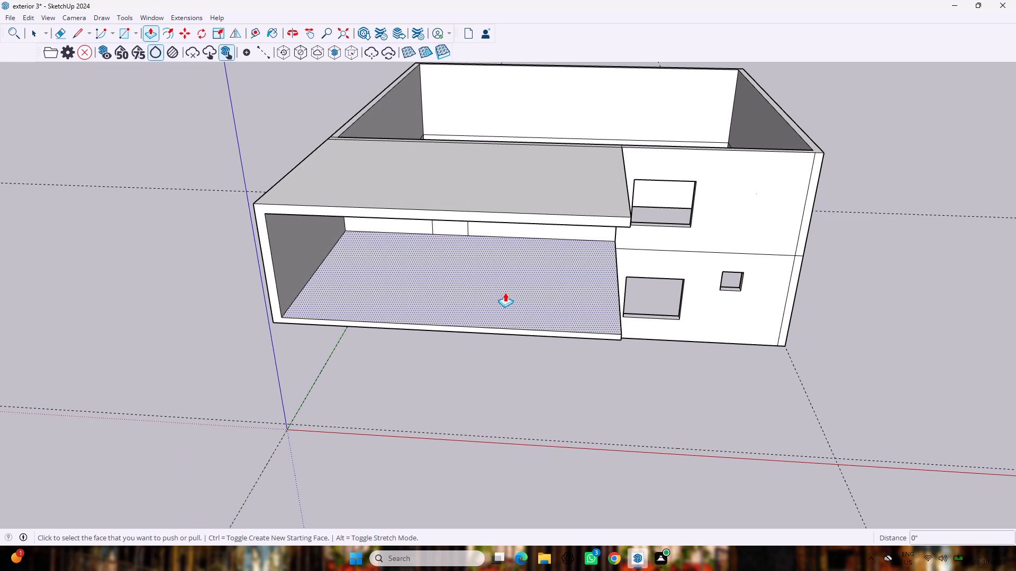
pyautogui.scroll(1, 503, 292)
pyautogui.middleClick(503, 292)
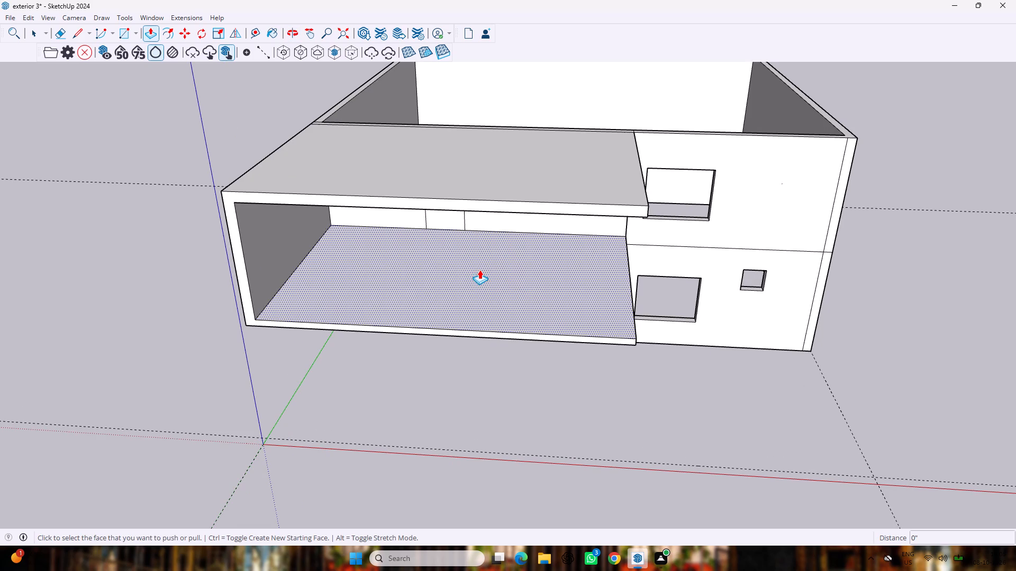
pyautogui.press('space')
pyautogui.press('p')
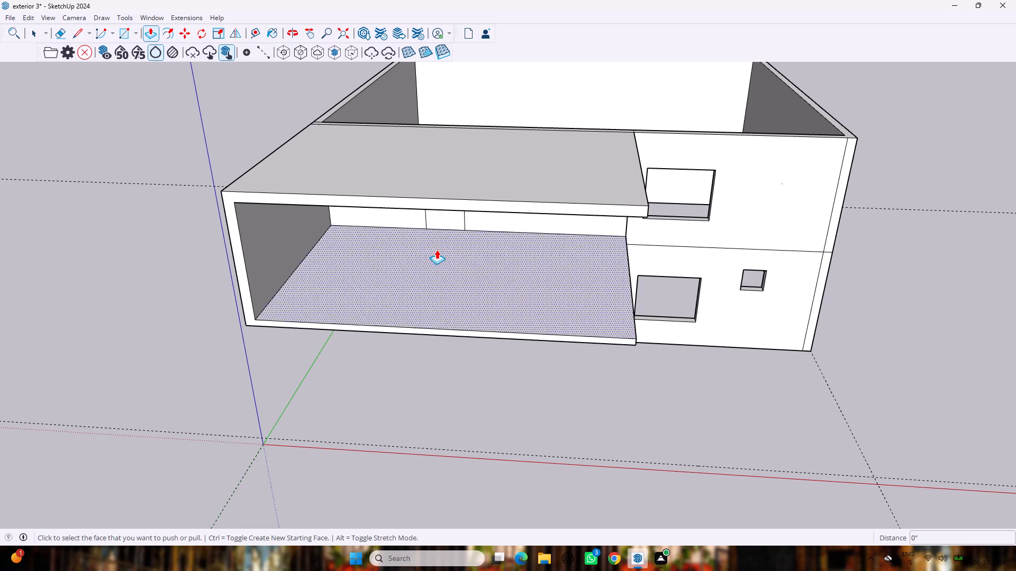
pyautogui.moveTo(441, 215); pyautogui.dragTo(450, 201)
pyautogui.press('9')
pyautogui.hotkey('shift', '"')
pyautogui.press('Return')
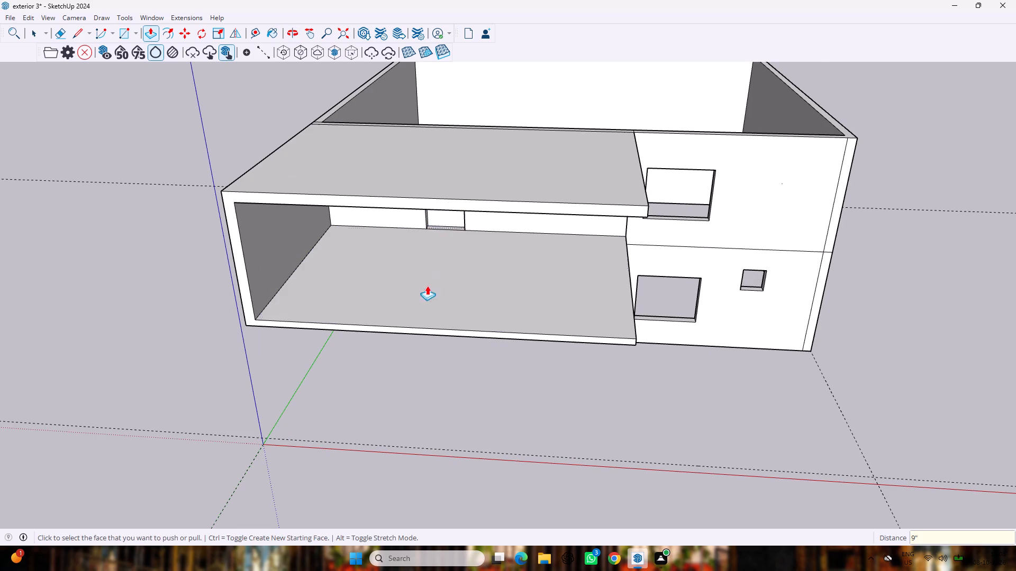
# Push each of the two window faces flanking the upper door 9" into the recessed wall.
pyautogui.scroll(1, 427, 287)
pyautogui.moveTo(427, 288); pyautogui.dragTo(440, 224, button='middle')
pyautogui.moveTo(350, 180); pyautogui.dragTo(359, 167)
pyautogui.press('9')
pyautogui.hotkey('shift', '"')
pyautogui.press('Return')
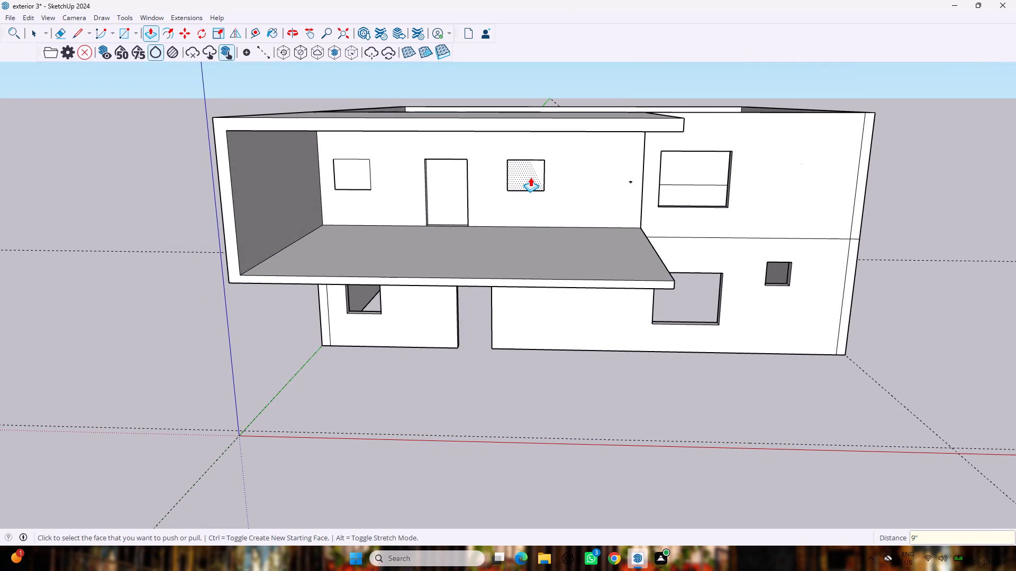
pyautogui.moveTo(530, 177); pyautogui.dragTo(534, 171)
pyautogui.write('9"')
pyautogui.press('Return')
# Examine the pushed door and window faces from inside the house and from the front.
pyautogui.moveTo(603, 156); pyautogui.dragTo(764, 352, button='middle')
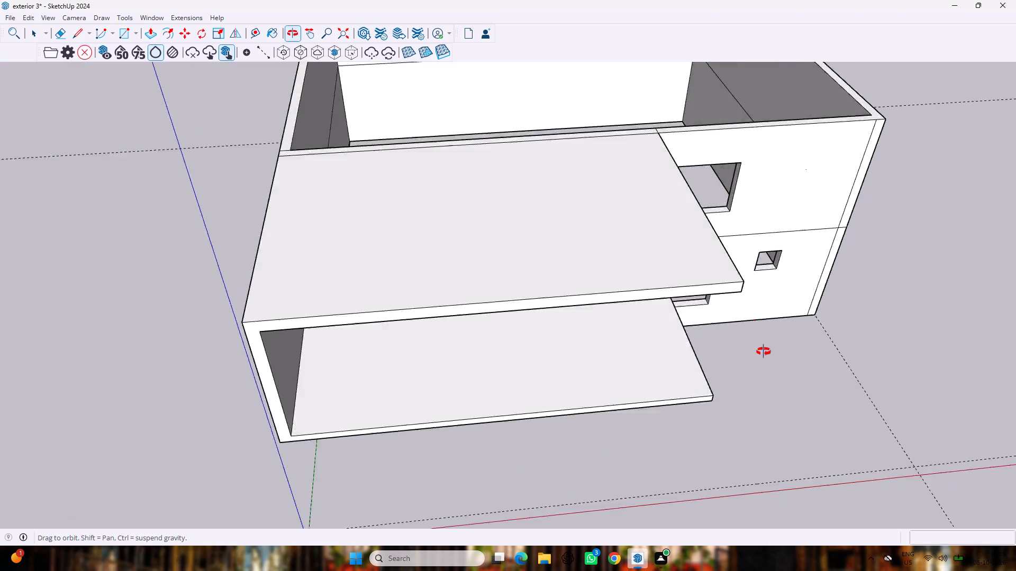
pyautogui.moveTo(764, 352); pyautogui.dragTo(1015, 129, button='middle')
pyautogui.scroll(-4, 486, 175)
pyautogui.moveTo(453, 115); pyautogui.dragTo(624, 308, button='middle')
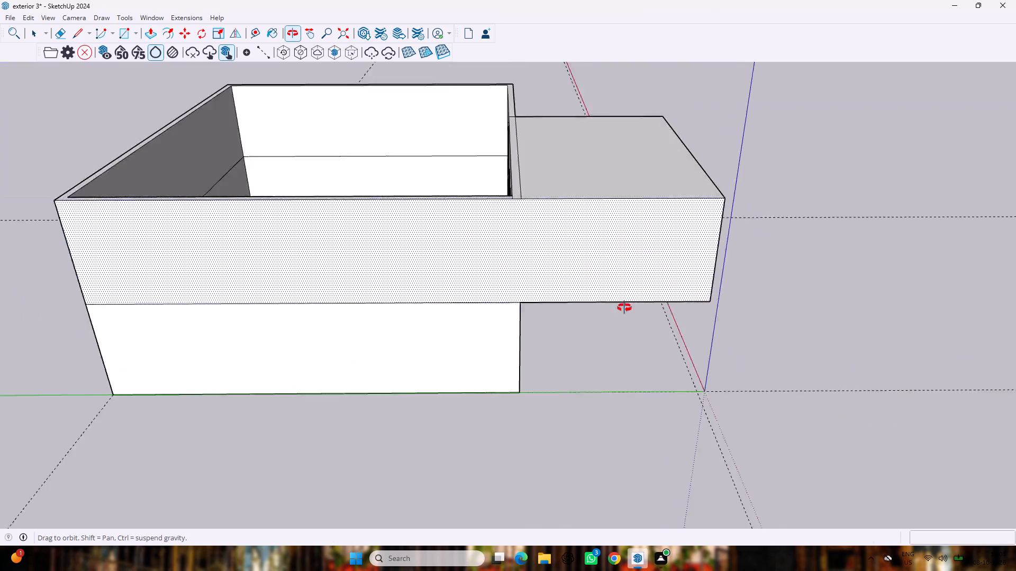
pyautogui.moveTo(624, 308); pyautogui.dragTo(559, 291, button='middle')
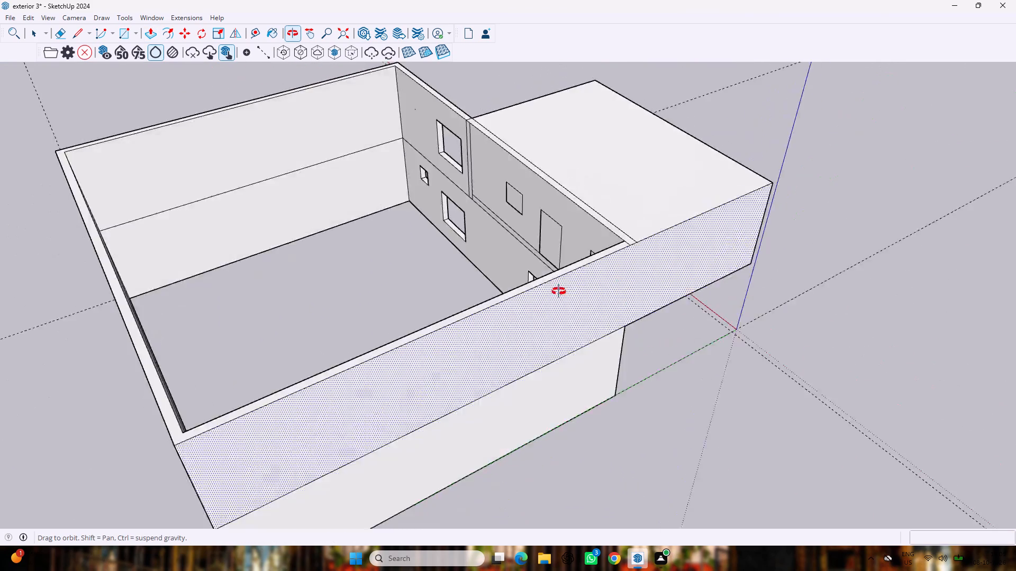
pyautogui.moveTo(559, 291); pyautogui.dragTo(39, 161, button='middle')
pyautogui.press('space')
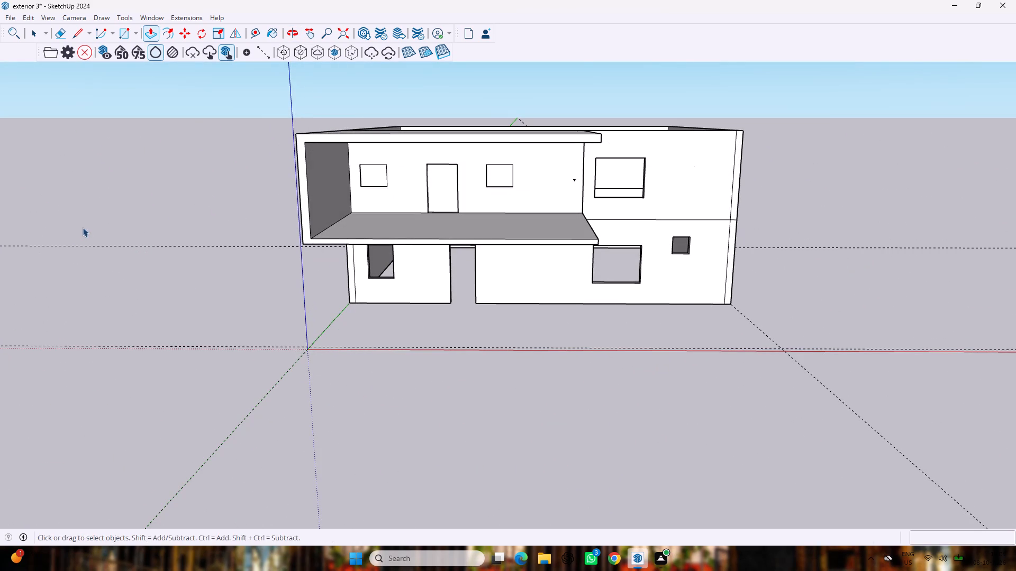
pyautogui.moveTo(393, 416); pyautogui.dragTo(421, 428, button='middle')
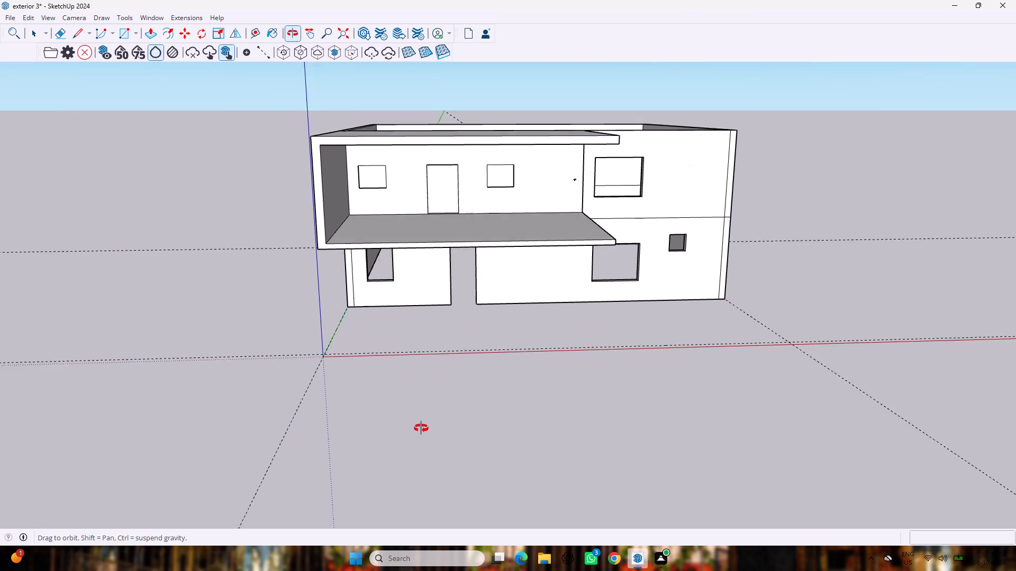
pyautogui.moveTo(421, 428); pyautogui.dragTo(421, 429, button='middle')
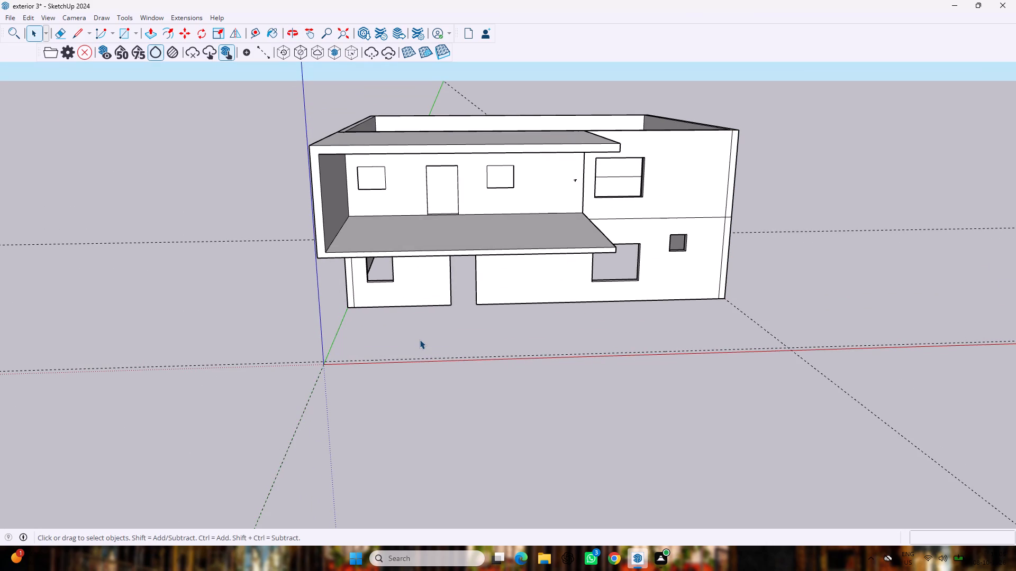
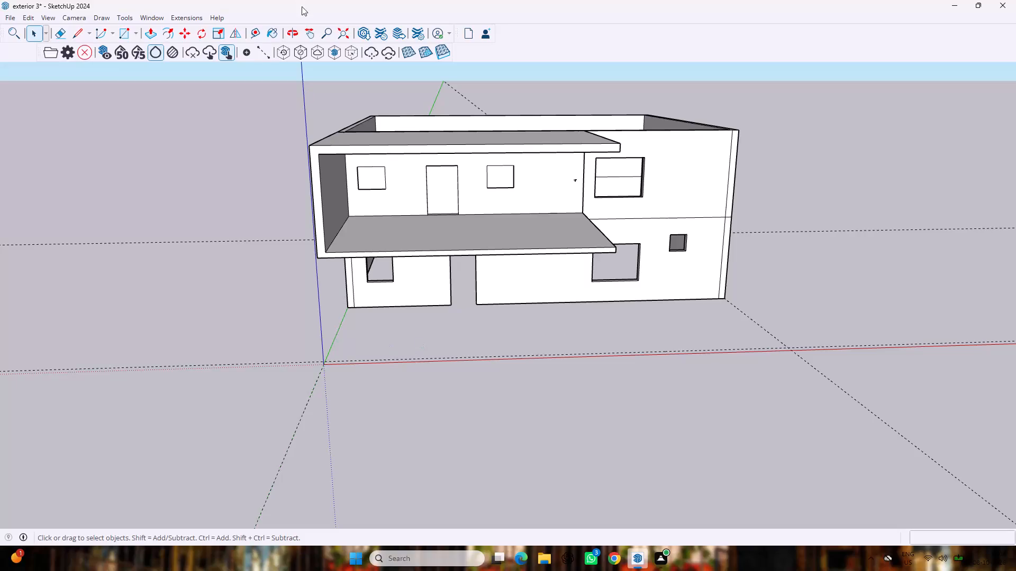
# Raise the top face of the house's perimeter walls behind and beside the balcony roof slab by 3' with Push/Pull.
pyautogui.scroll(-1, 313, 25)
pyautogui.scroll(-7, 356, 211)
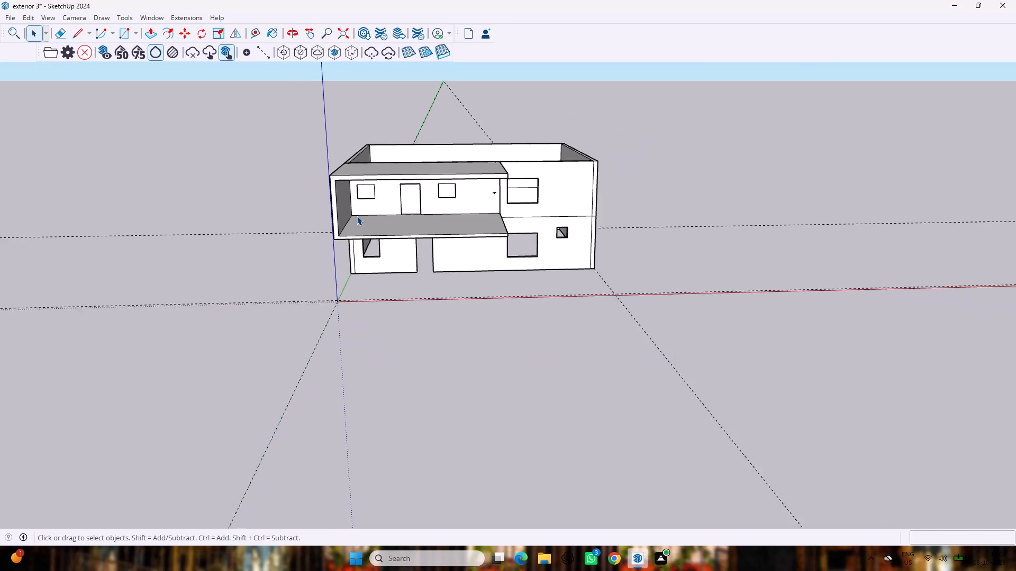
pyautogui.moveTo(357, 214); pyautogui.dragTo(416, 221, button='middle')
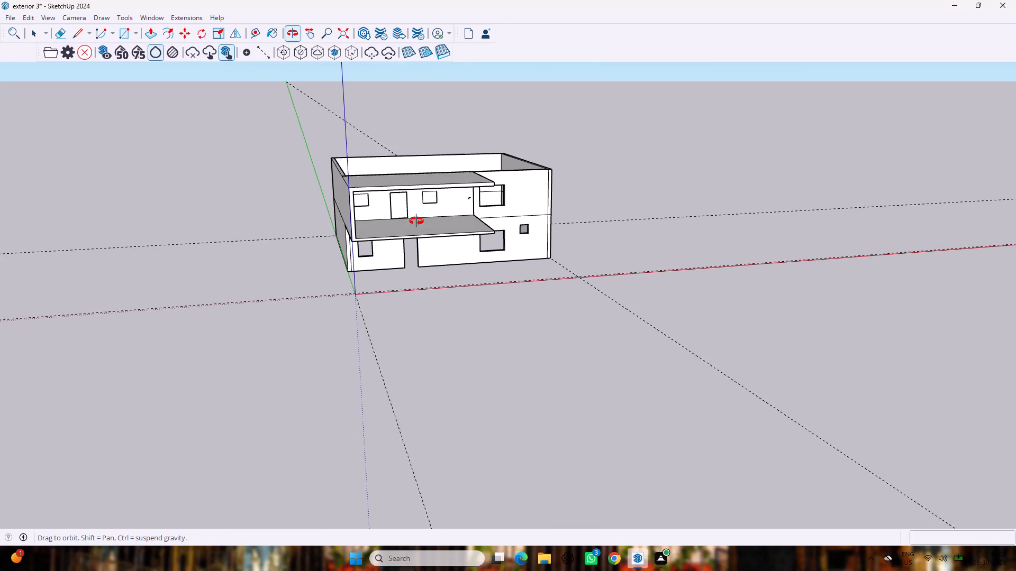
pyautogui.moveTo(416, 221); pyautogui.dragTo(417, 243, button='middle')
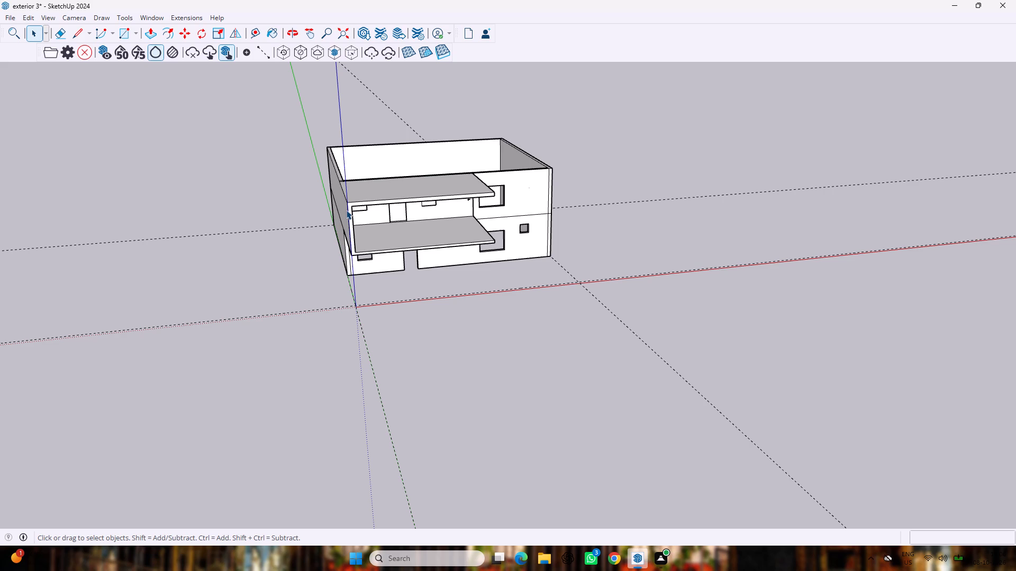
pyautogui.moveTo(366, 192); pyautogui.dragTo(366, 189, button='middle')
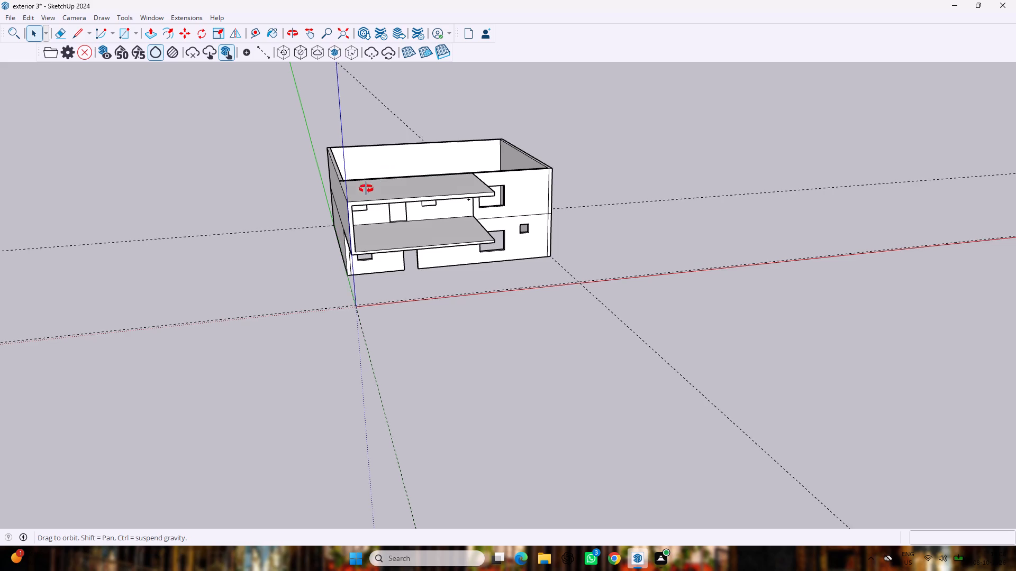
pyautogui.moveTo(366, 189); pyautogui.dragTo(365, 130, button='middle')
pyautogui.scroll(6, 365, 140)
pyautogui.moveTo(365, 150); pyautogui.dragTo(357, 226, button='middle')
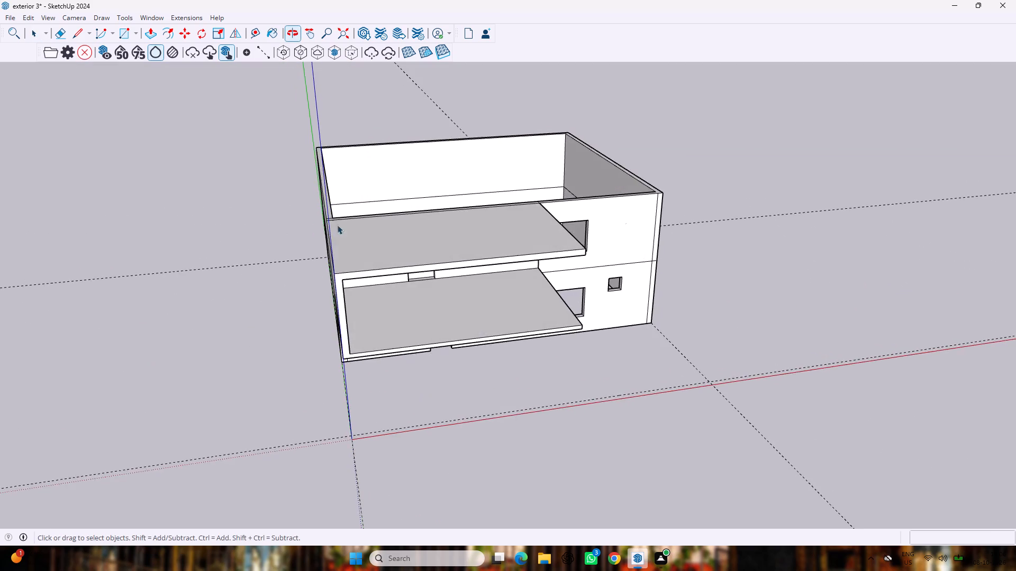
pyautogui.scroll(4, 325, 244)
pyautogui.moveTo(326, 271); pyautogui.dragTo(292, 209, button='middle')
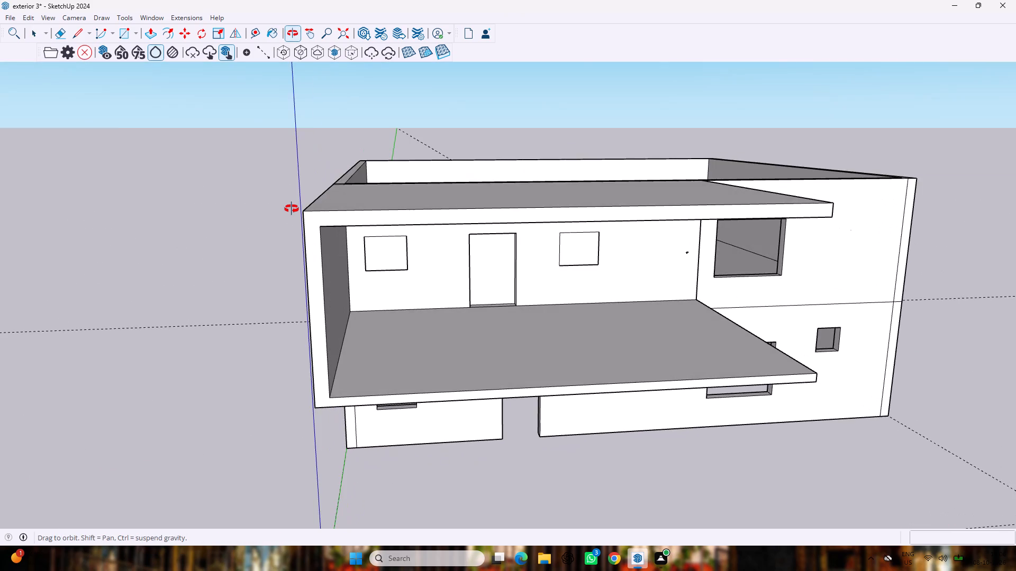
pyautogui.moveTo(292, 209); pyautogui.dragTo(296, 231, button='middle')
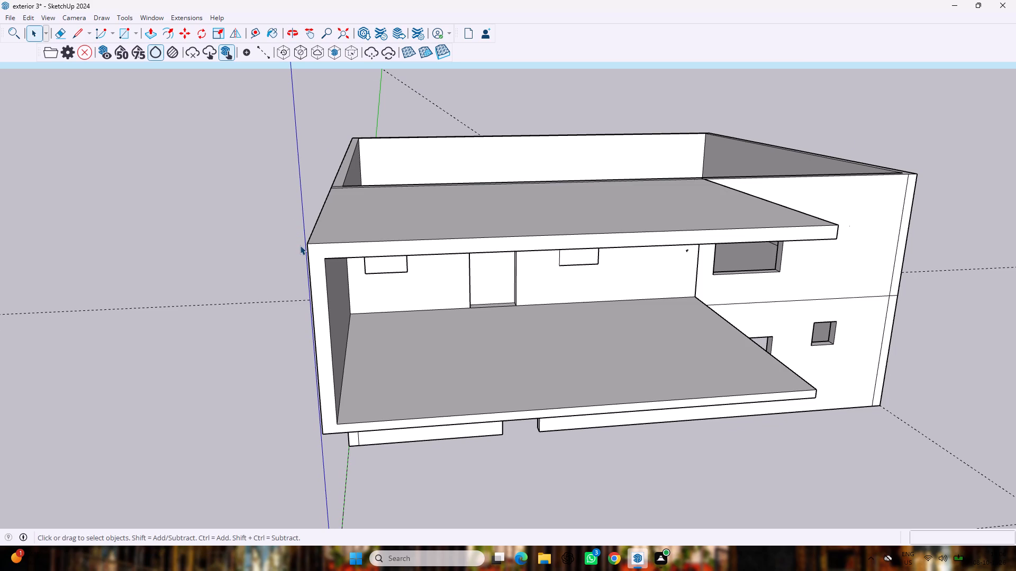
pyautogui.moveTo(450, 115); pyautogui.dragTo(457, 210, button='middle')
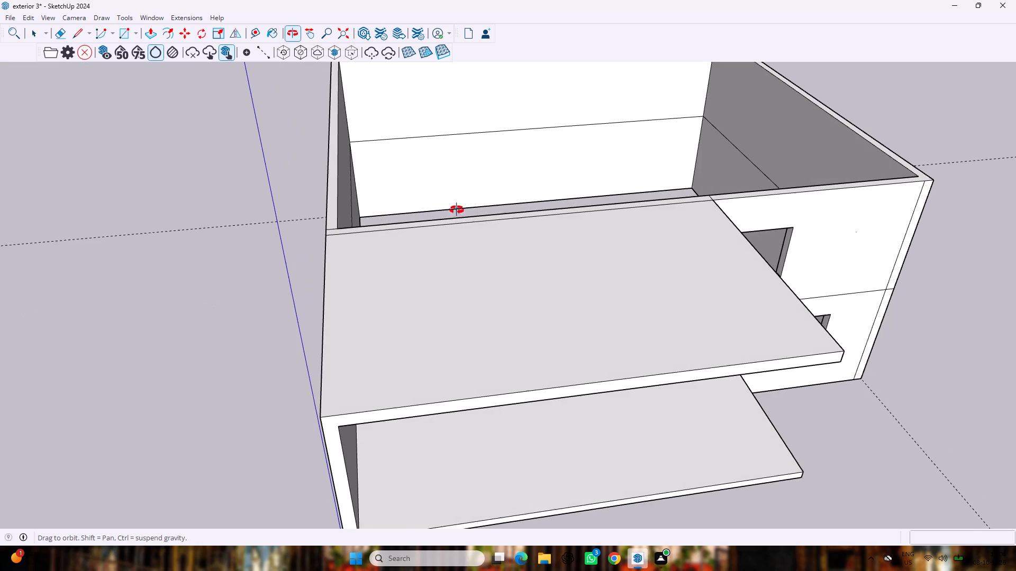
pyautogui.moveTo(457, 210); pyautogui.dragTo(457, 209, button='middle')
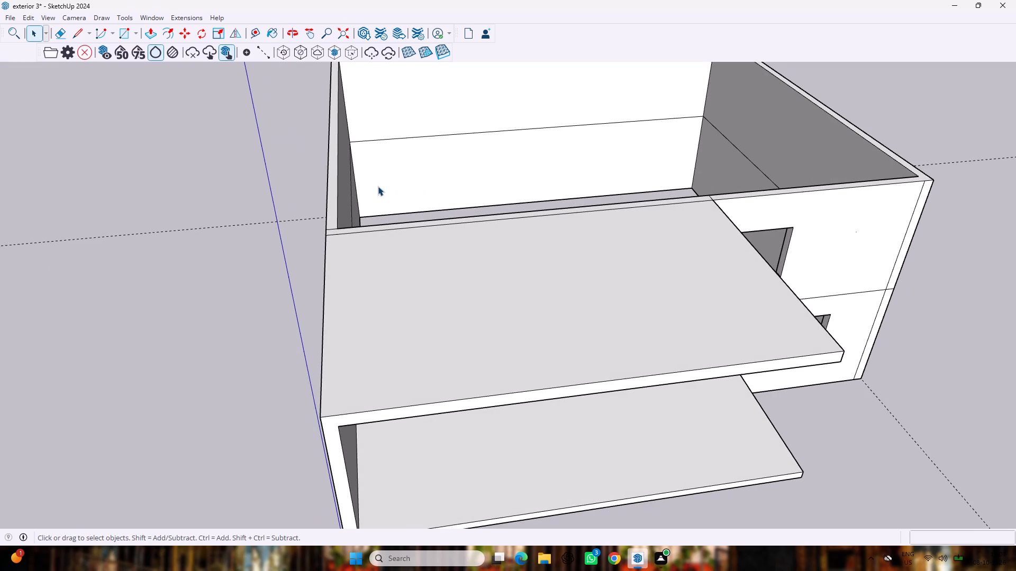
pyautogui.press('p')
pyautogui.moveTo(334, 191); pyautogui.dragTo(337, 173)
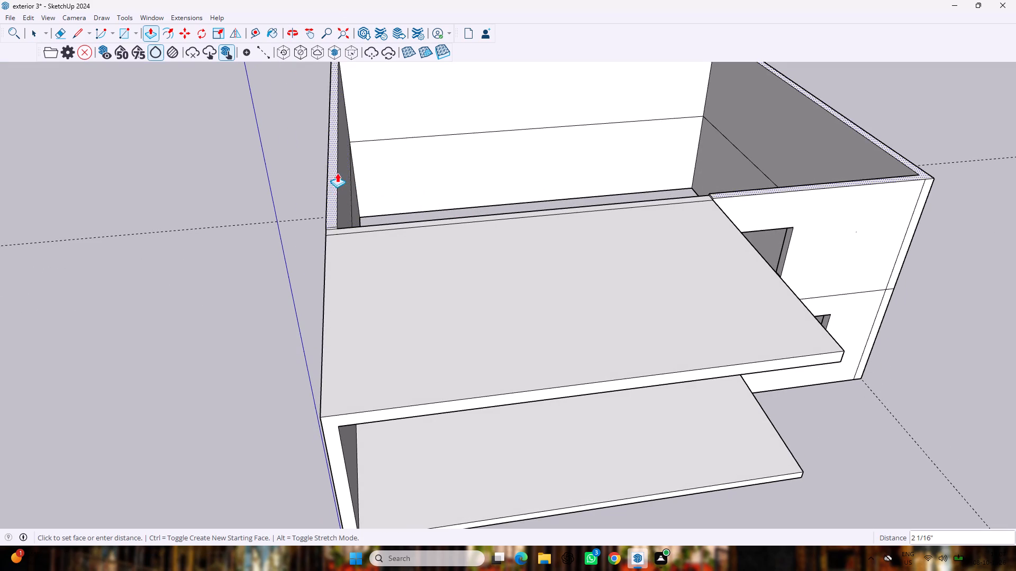
pyautogui.moveTo(337, 173); pyautogui.dragTo(343, 143)
pyautogui.write("3'")
pyautogui.press('Return')
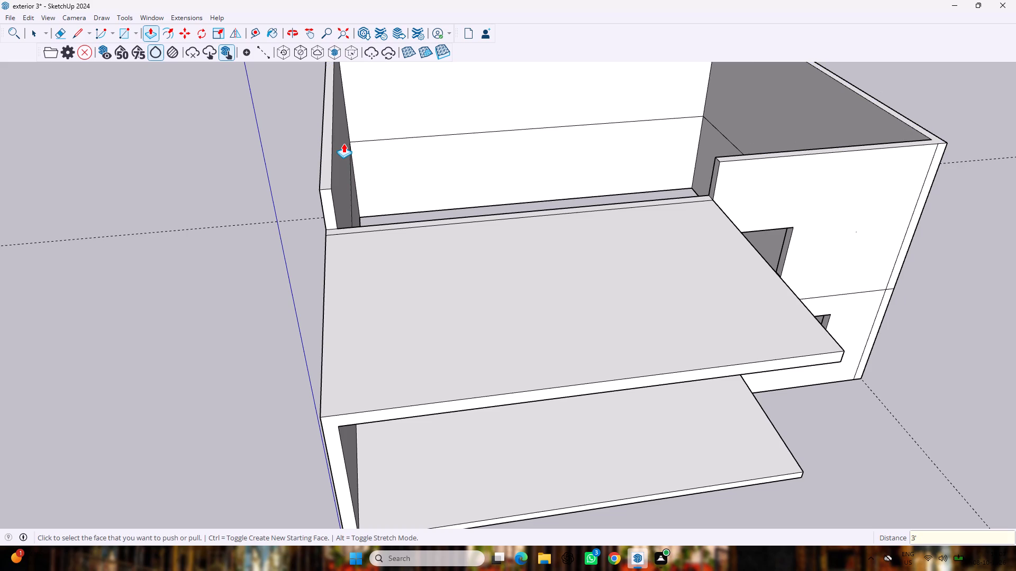
pyautogui.moveTo(451, 163); pyautogui.dragTo(369, 67, button='middle')
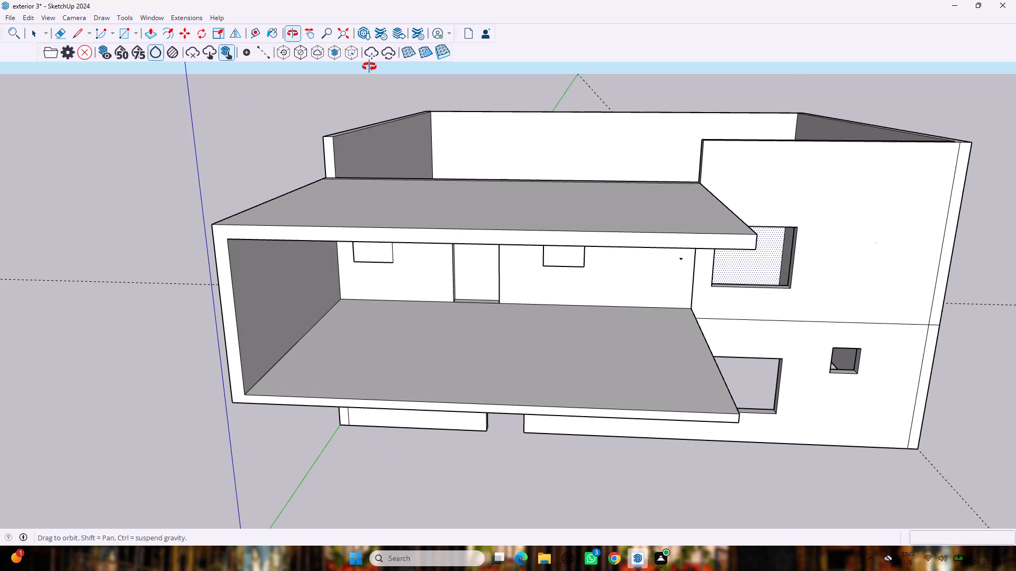
pyautogui.moveTo(369, 67); pyautogui.dragTo(338, 68, button='middle')
pyautogui.press('space')
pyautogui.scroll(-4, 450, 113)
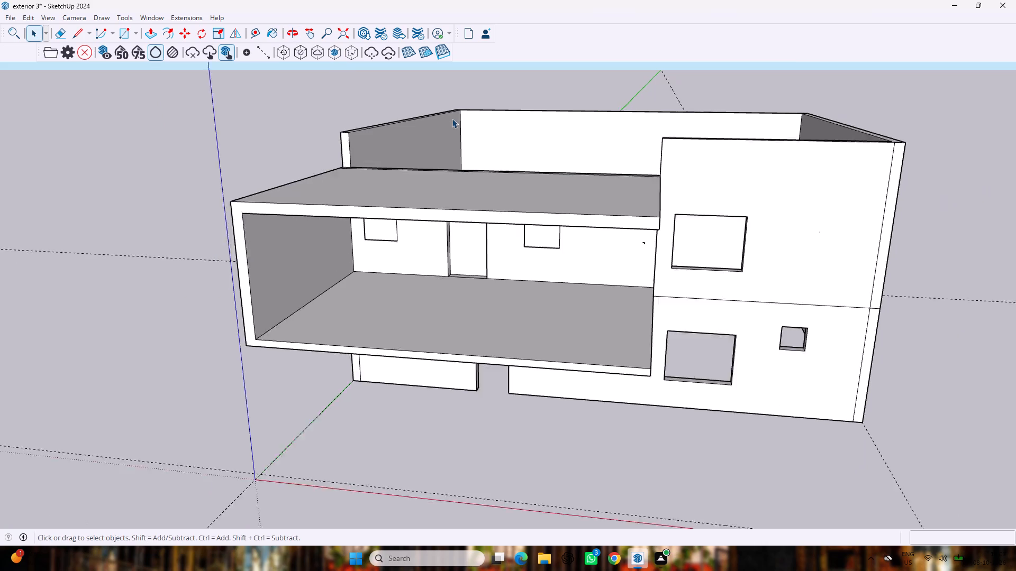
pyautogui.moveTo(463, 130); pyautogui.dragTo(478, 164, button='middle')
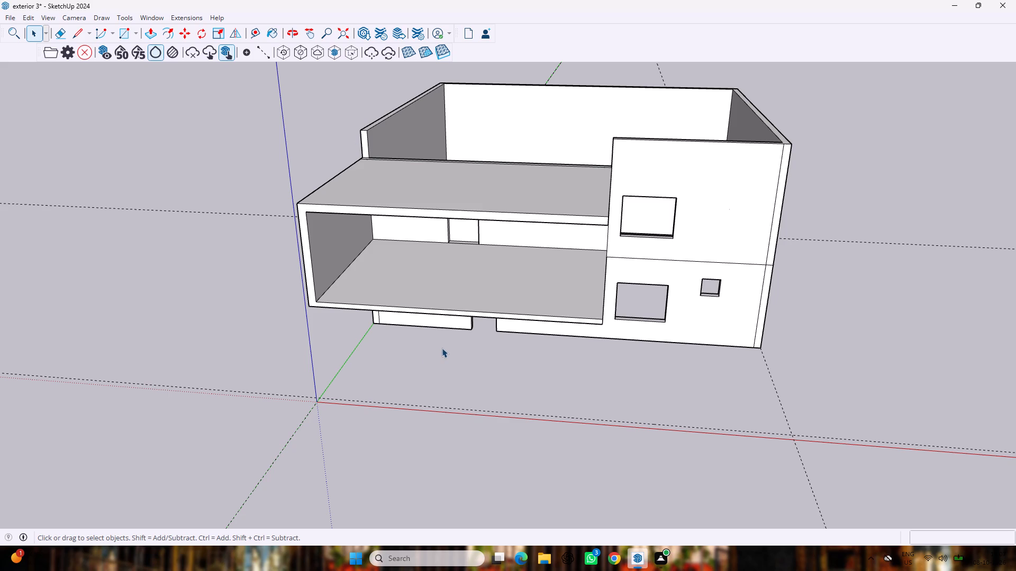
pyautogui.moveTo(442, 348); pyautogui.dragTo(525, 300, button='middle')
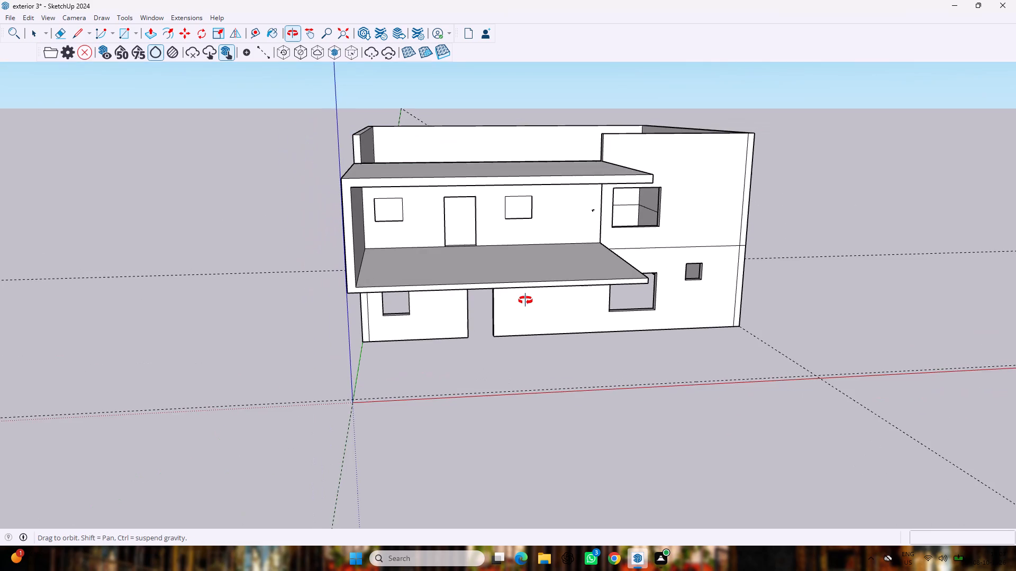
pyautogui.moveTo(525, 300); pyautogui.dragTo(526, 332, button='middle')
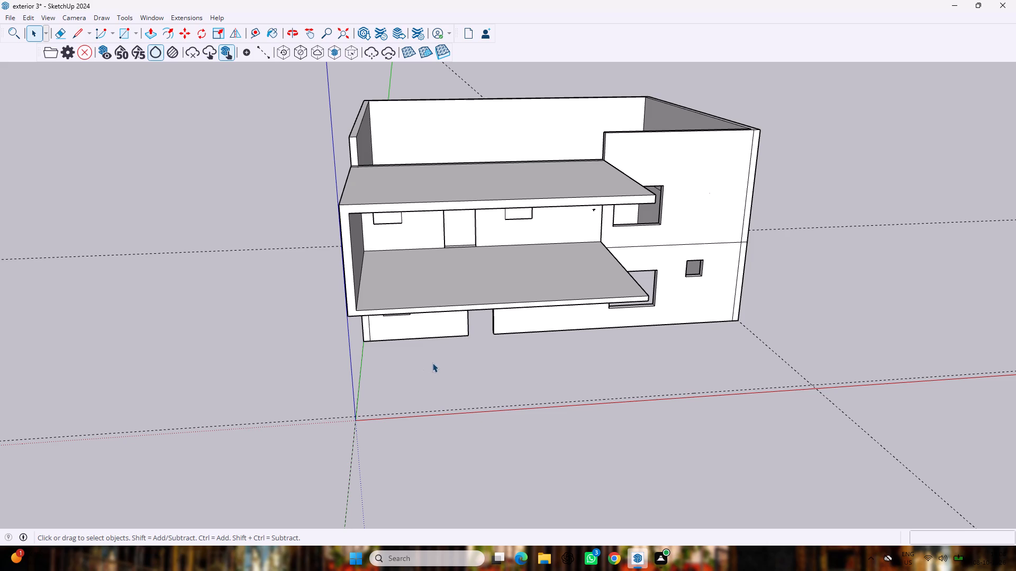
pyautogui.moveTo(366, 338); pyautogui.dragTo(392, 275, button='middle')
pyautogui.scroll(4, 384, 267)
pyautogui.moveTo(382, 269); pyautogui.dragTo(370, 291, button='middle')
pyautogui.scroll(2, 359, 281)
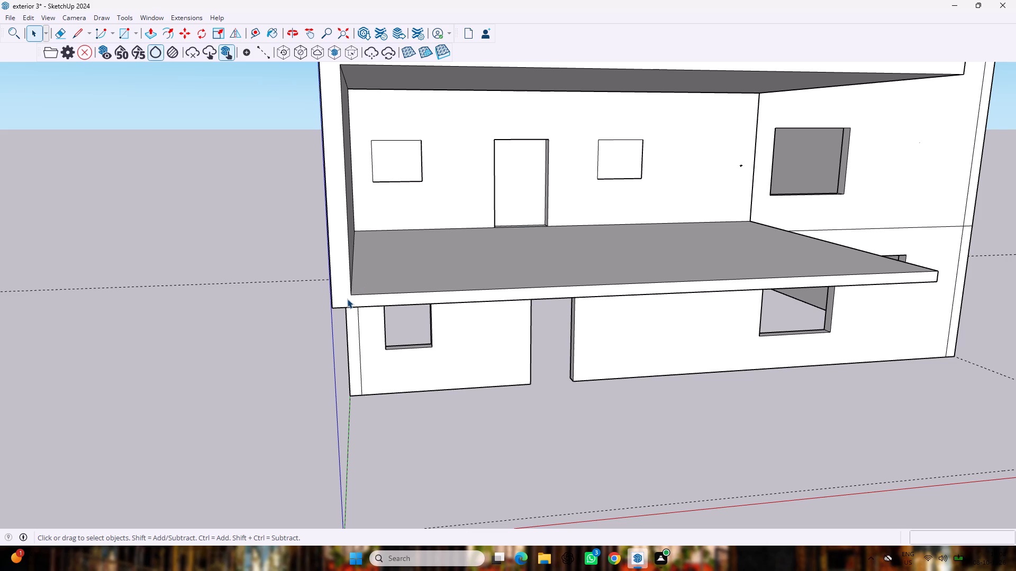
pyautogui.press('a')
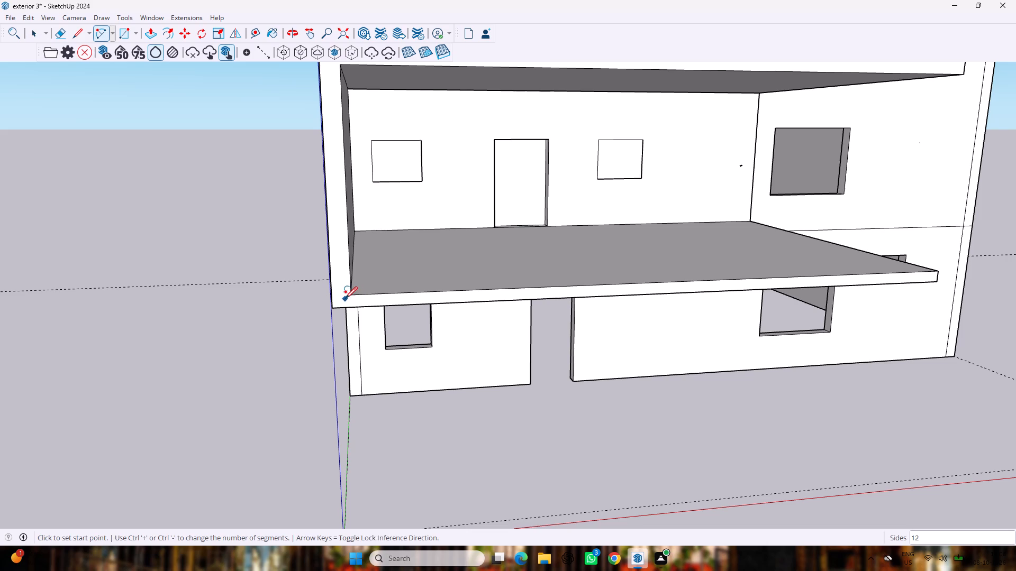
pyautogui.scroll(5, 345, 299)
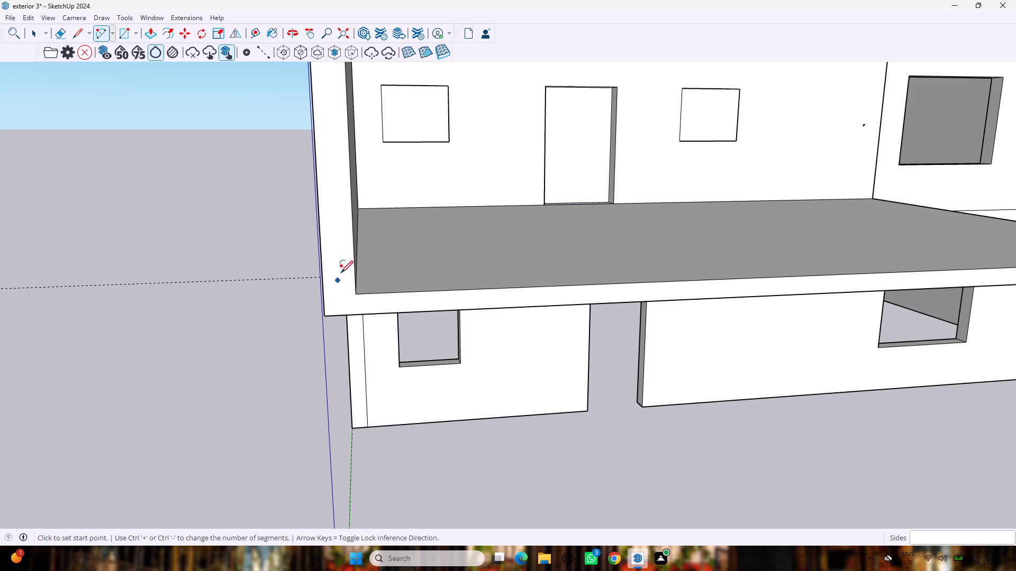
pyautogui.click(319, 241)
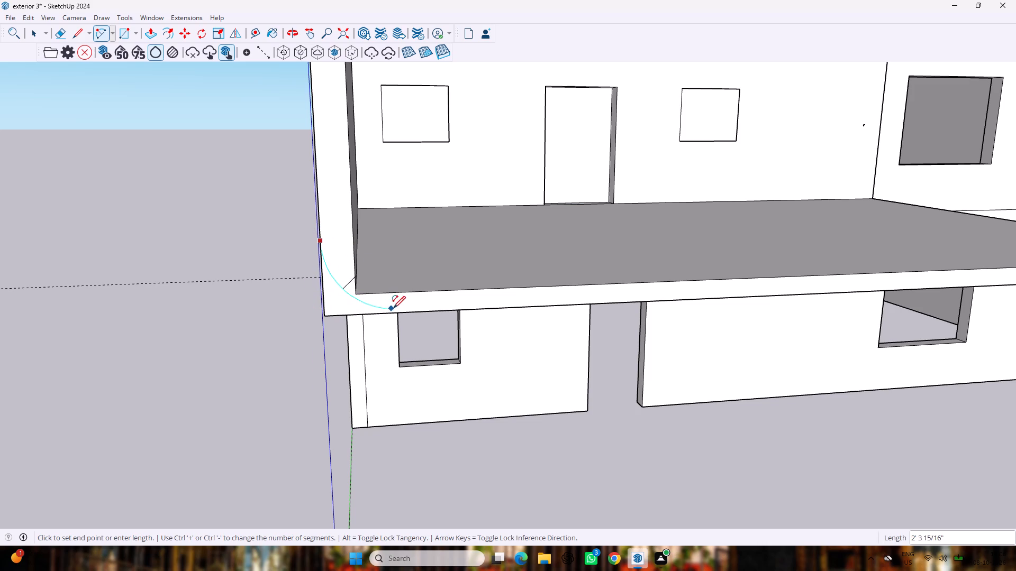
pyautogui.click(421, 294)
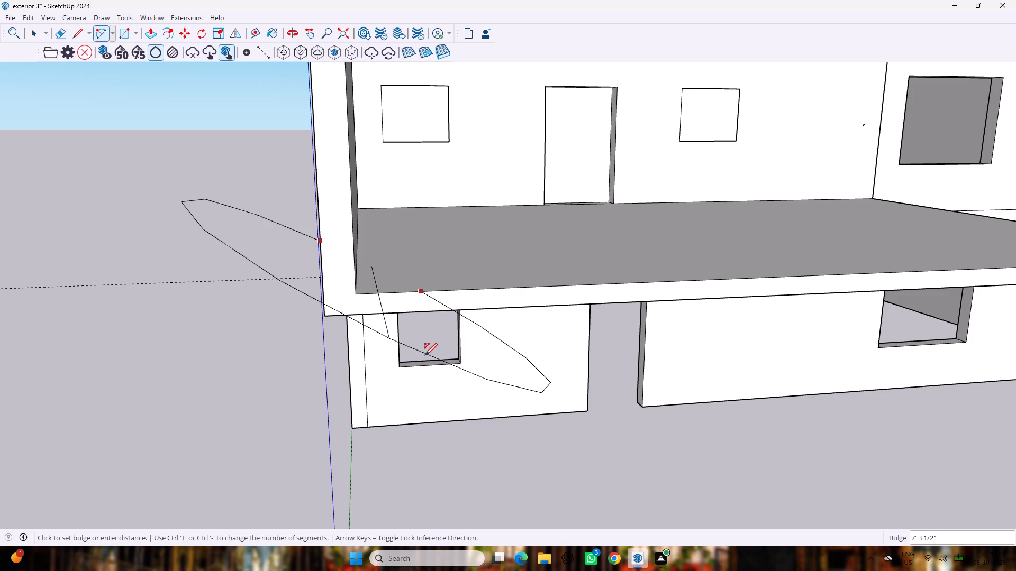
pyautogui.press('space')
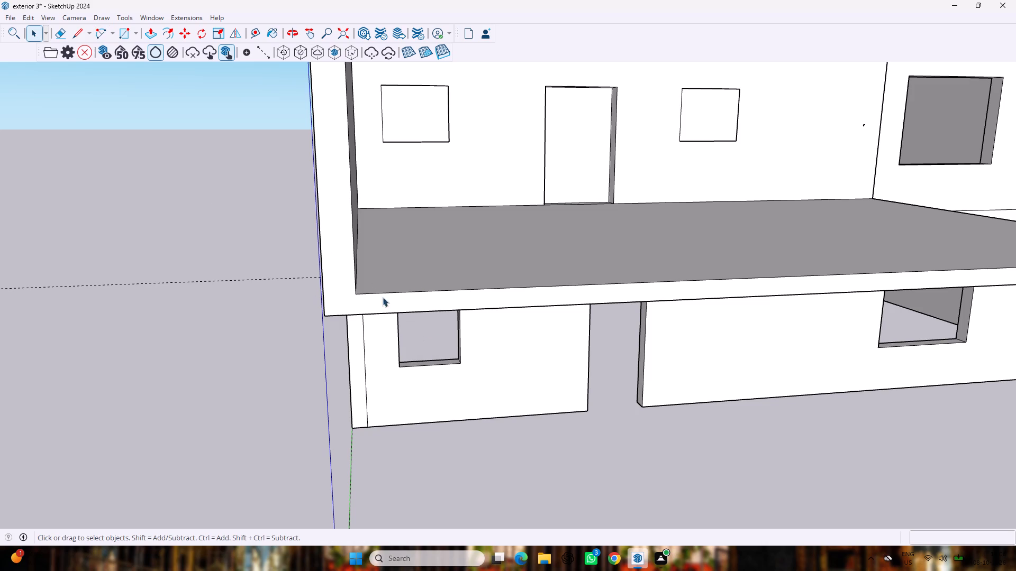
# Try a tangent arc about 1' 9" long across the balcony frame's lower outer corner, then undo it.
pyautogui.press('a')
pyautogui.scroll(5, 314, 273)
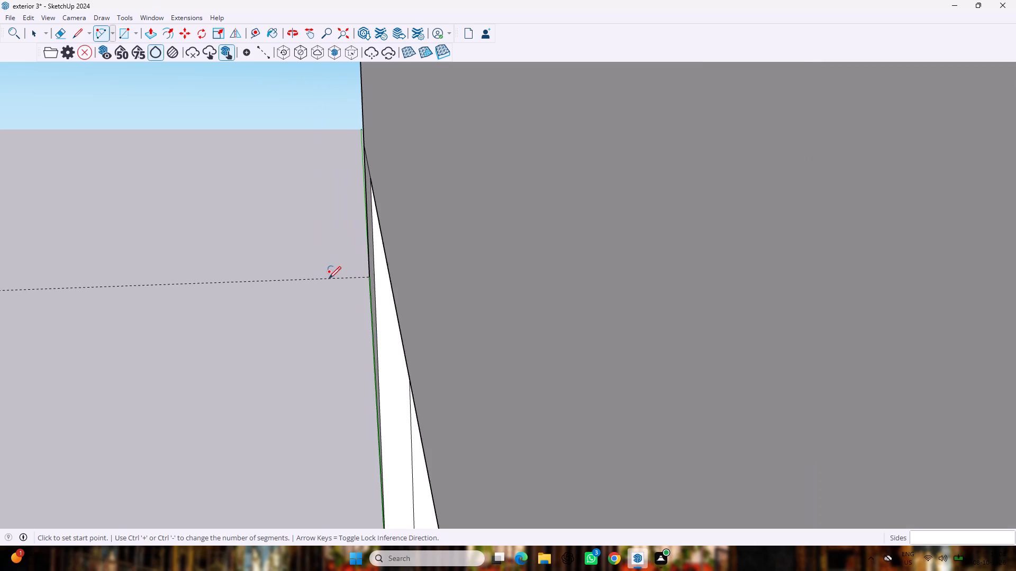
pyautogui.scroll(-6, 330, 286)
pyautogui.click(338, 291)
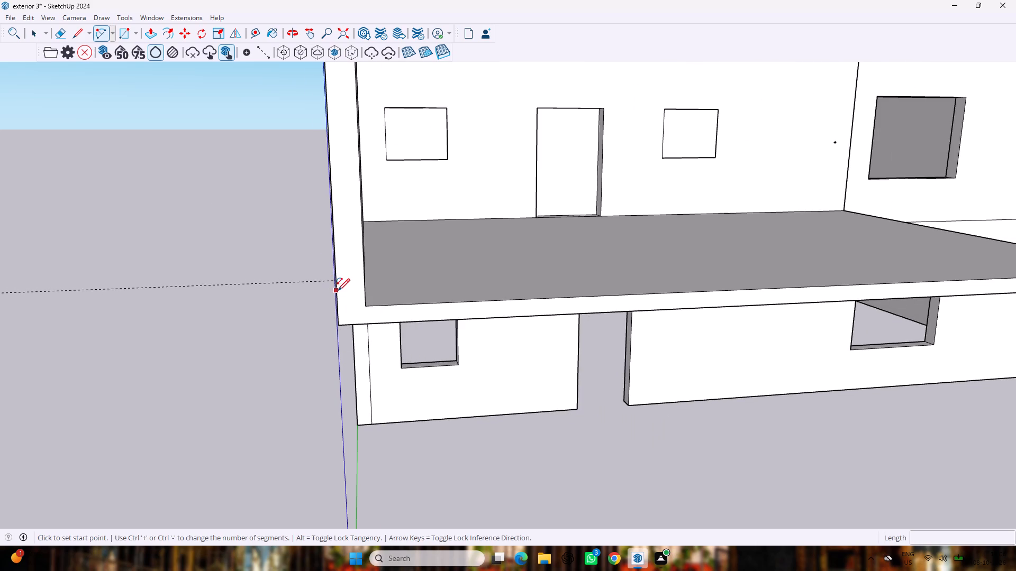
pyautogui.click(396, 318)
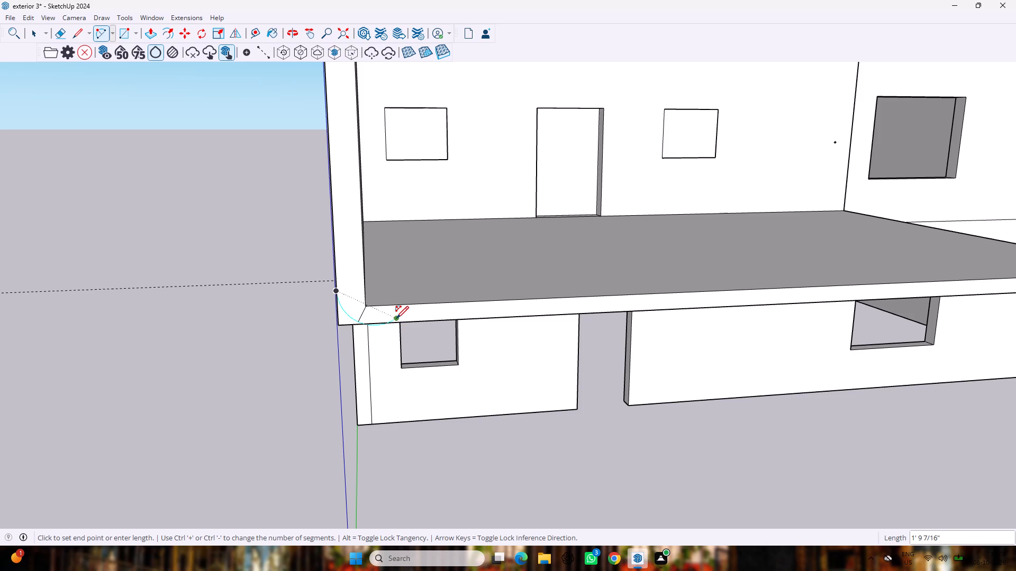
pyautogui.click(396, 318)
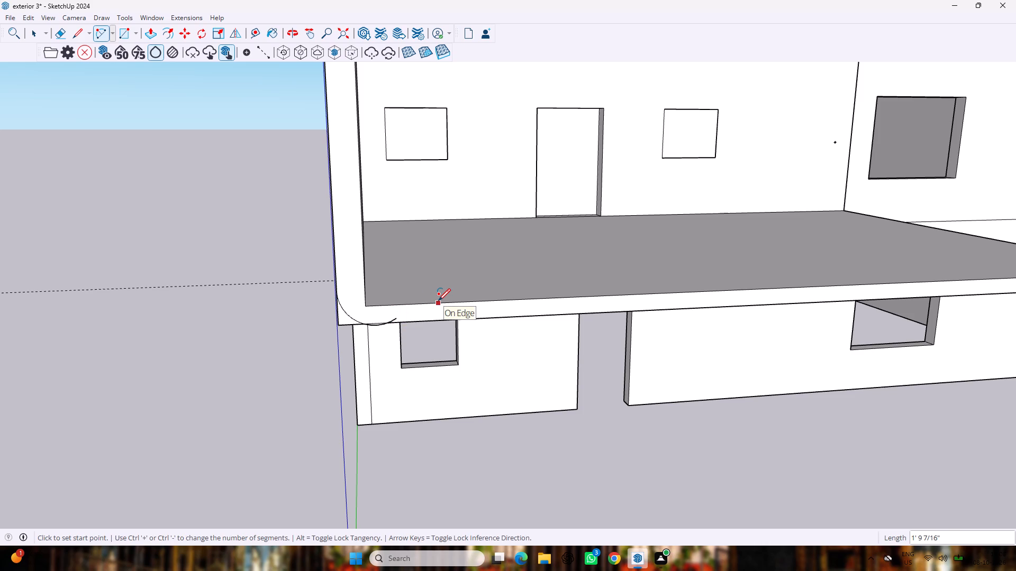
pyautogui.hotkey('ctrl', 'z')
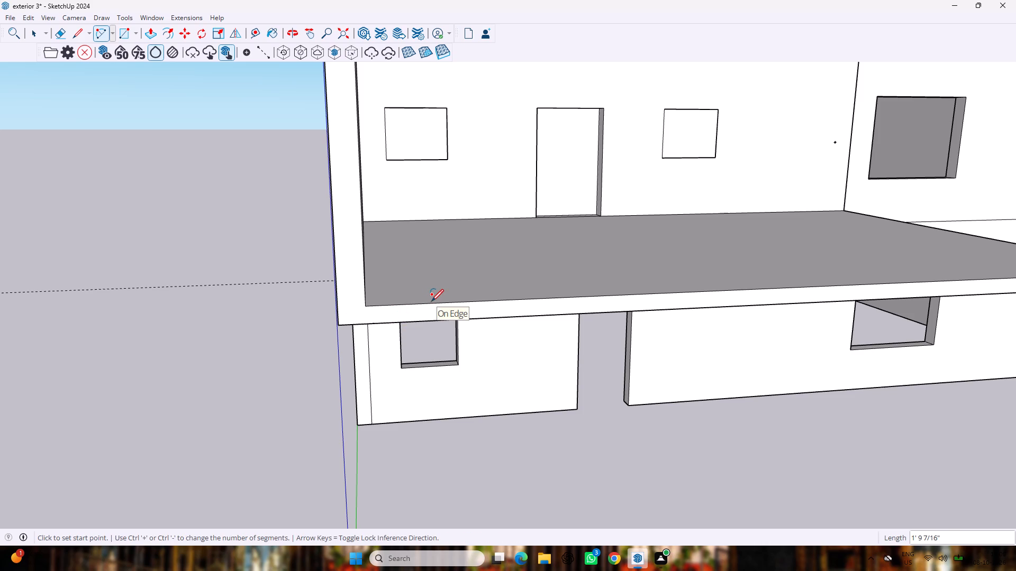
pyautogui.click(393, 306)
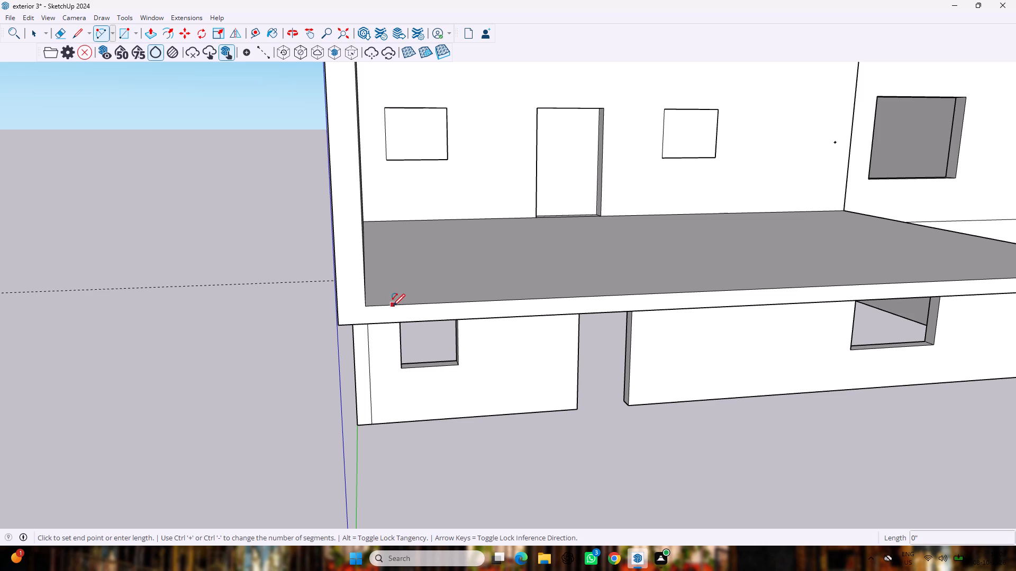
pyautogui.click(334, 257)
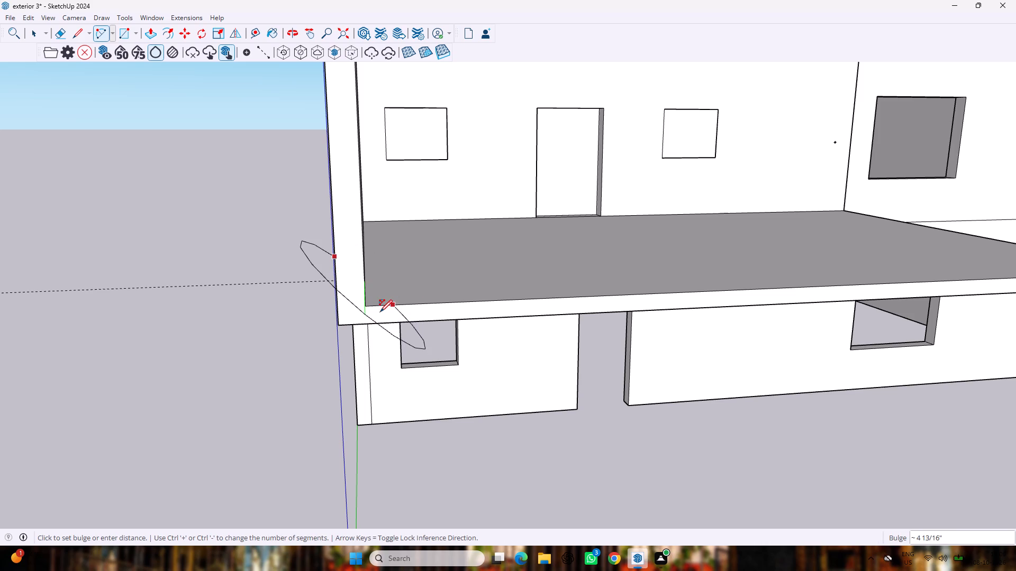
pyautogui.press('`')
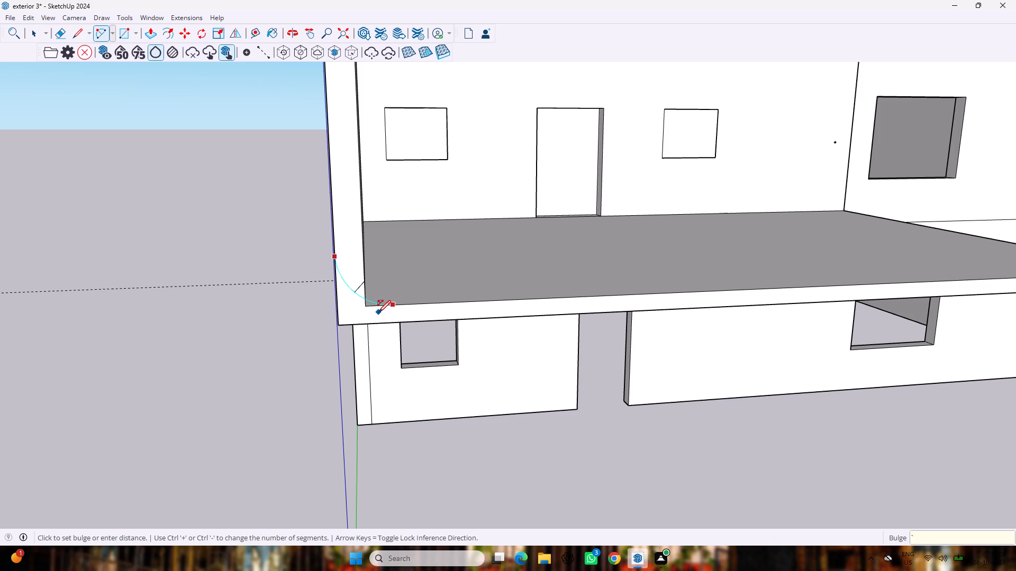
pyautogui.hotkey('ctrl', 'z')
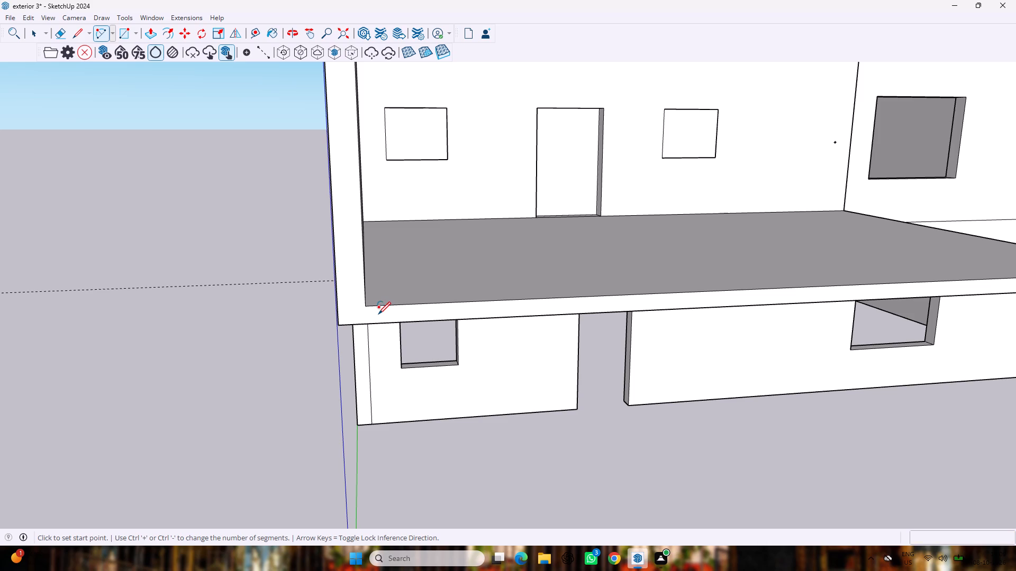
# Draw an arc with a bulge of about 3" across the balcony frame's lower outer corner, joining its bottom and outer vertical edges.
pyautogui.click(385, 325)
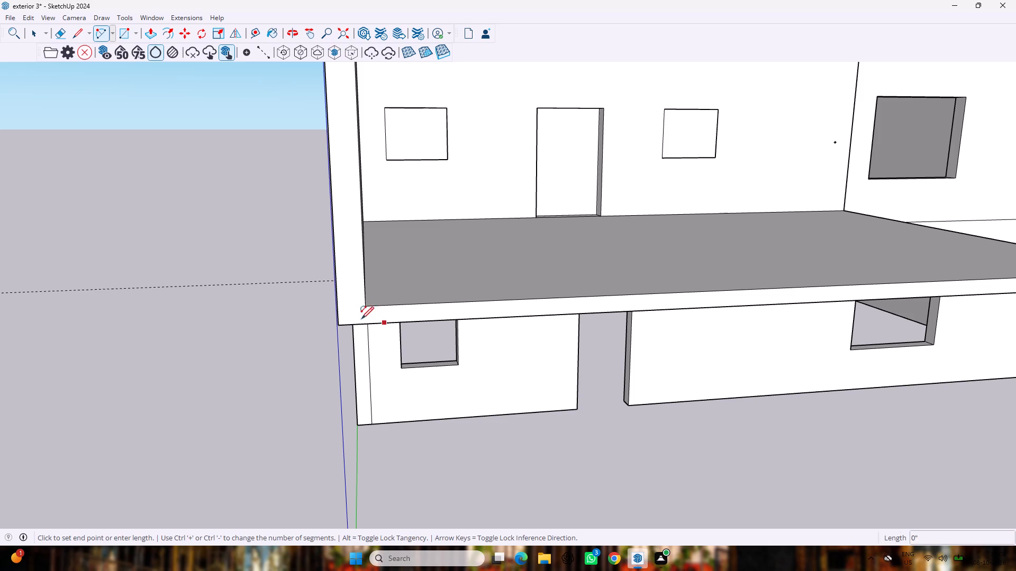
pyautogui.click(337, 292)
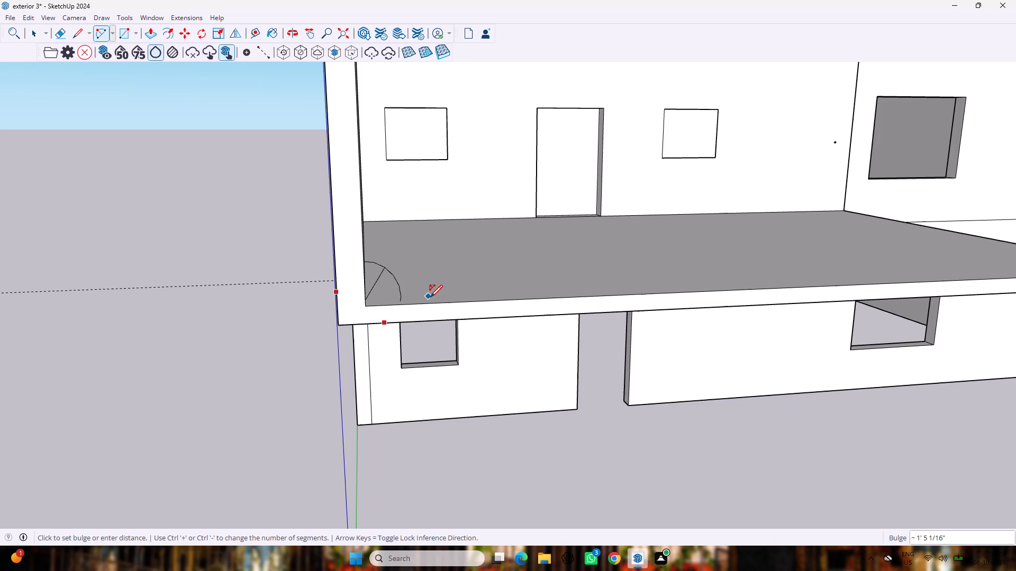
pyautogui.click(343, 307)
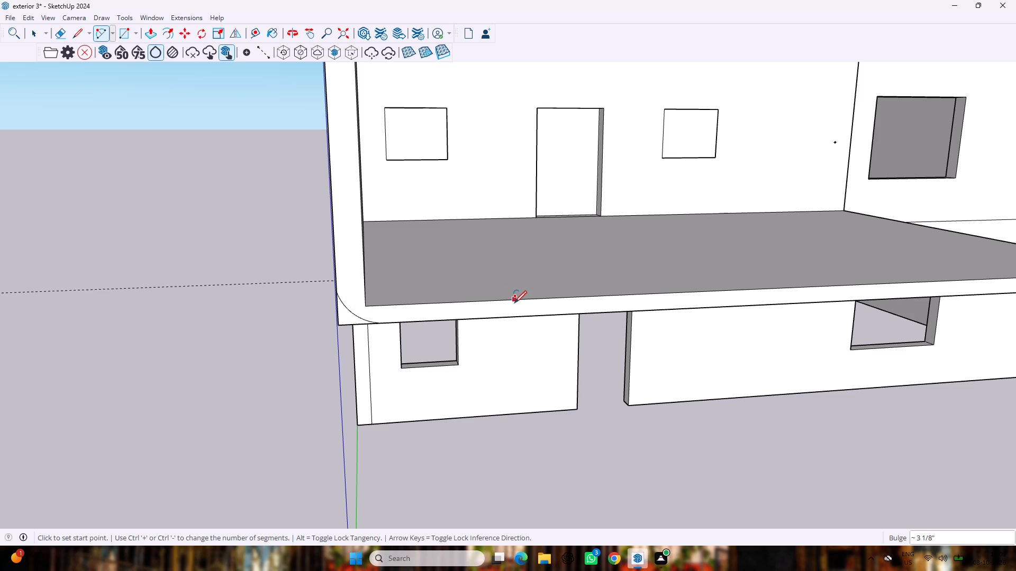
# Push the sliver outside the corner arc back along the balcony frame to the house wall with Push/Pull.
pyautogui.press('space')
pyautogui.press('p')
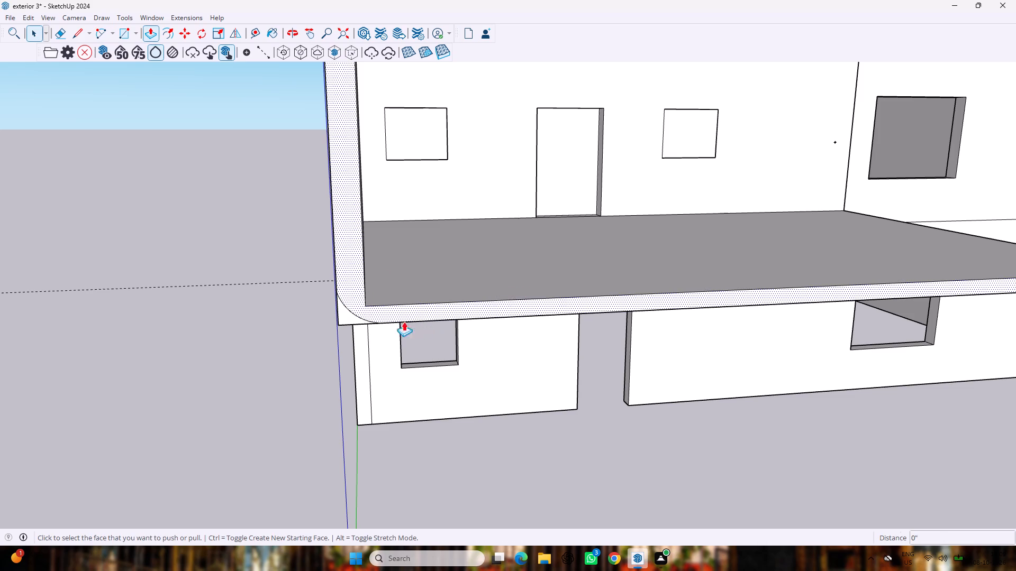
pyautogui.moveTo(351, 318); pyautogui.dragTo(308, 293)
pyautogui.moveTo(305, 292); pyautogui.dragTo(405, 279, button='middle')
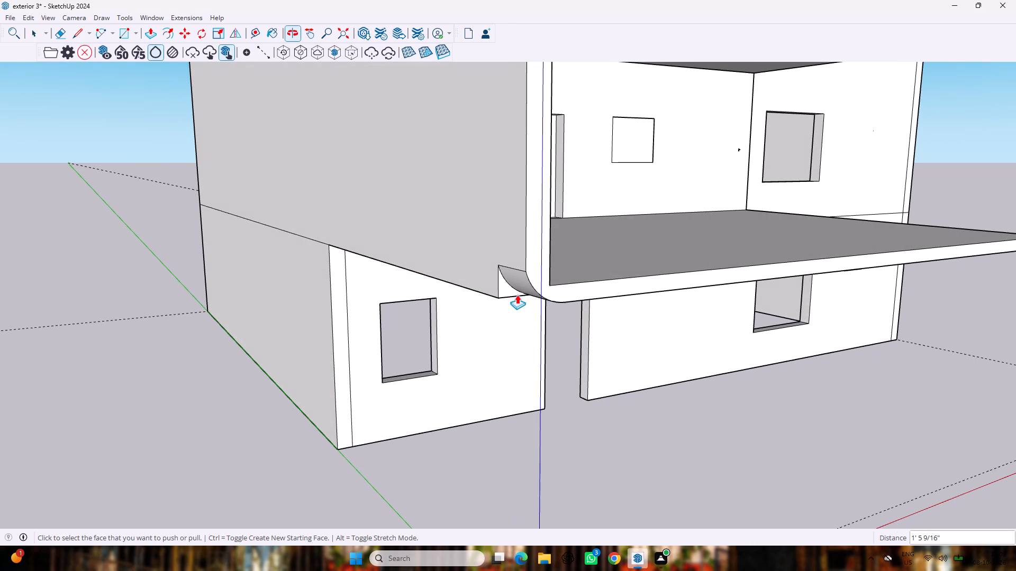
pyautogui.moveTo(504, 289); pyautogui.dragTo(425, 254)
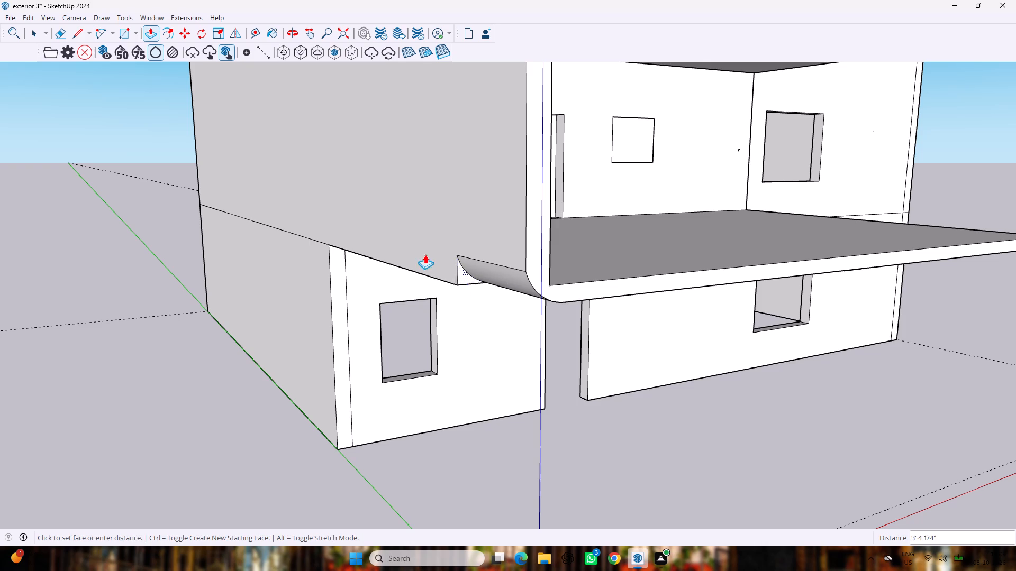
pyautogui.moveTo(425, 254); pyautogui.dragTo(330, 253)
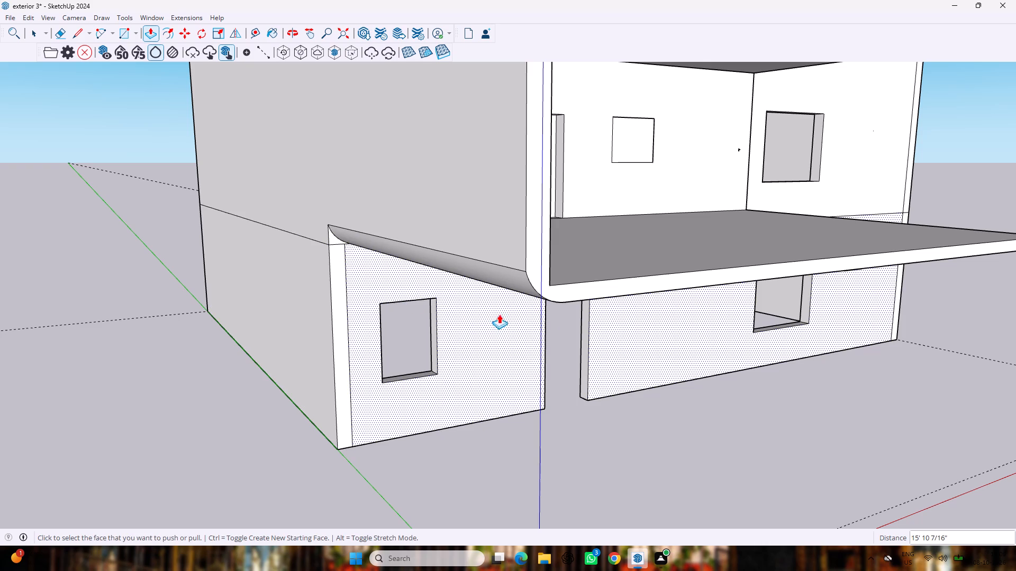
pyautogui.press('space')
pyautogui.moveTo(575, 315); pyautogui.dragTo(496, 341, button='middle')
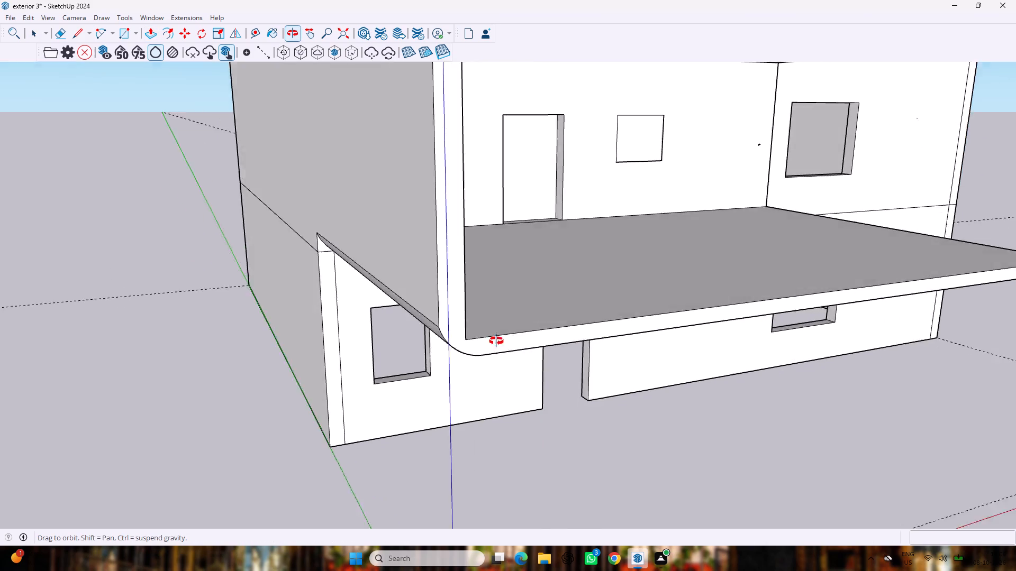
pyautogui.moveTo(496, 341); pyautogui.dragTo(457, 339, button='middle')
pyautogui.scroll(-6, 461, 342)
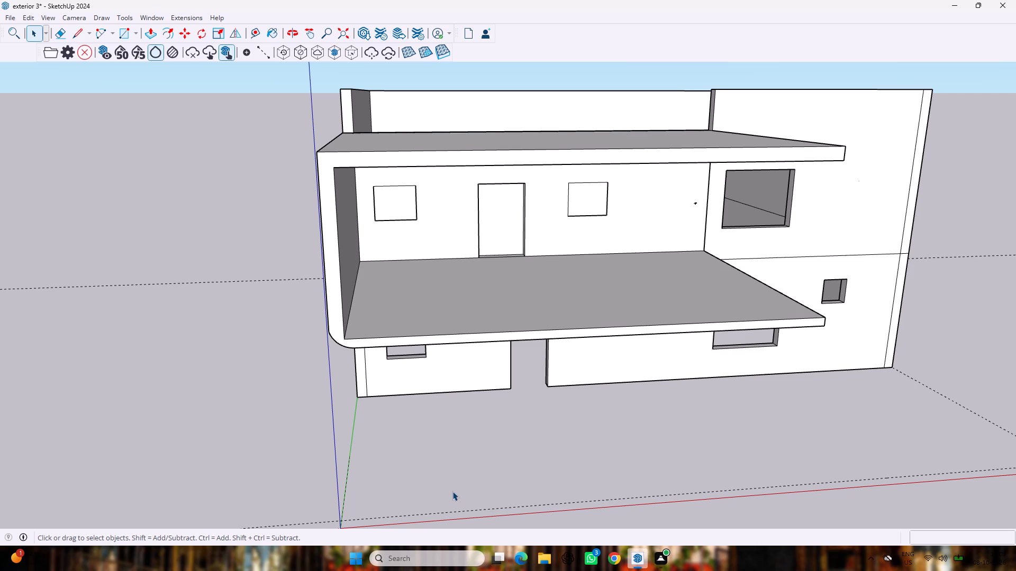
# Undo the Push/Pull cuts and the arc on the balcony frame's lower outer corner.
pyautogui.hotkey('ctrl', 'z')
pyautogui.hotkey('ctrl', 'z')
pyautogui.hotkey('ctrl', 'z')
# Thicken the balcony floor slab by pulling its underside down 6" with Push/Pull.
pyautogui.press('p')
pyautogui.moveTo(545, 290); pyautogui.dragTo(546, 279)
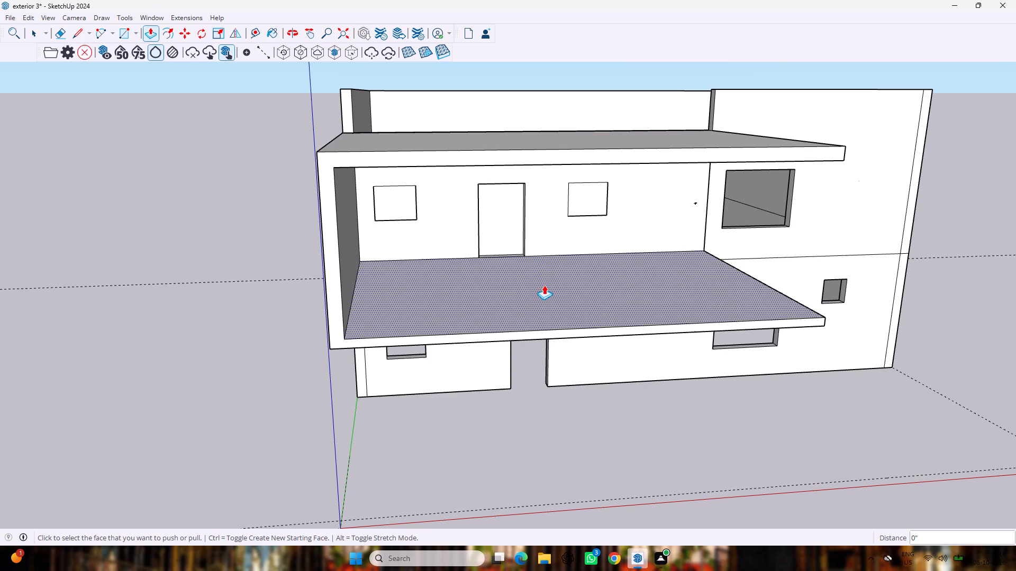
pyautogui.moveTo(542, 306); pyautogui.dragTo(533, 252)
pyautogui.moveTo(501, 435); pyautogui.dragTo(498, 253, button='middle')
pyautogui.moveTo(529, 201); pyautogui.dragTo(530, 219)
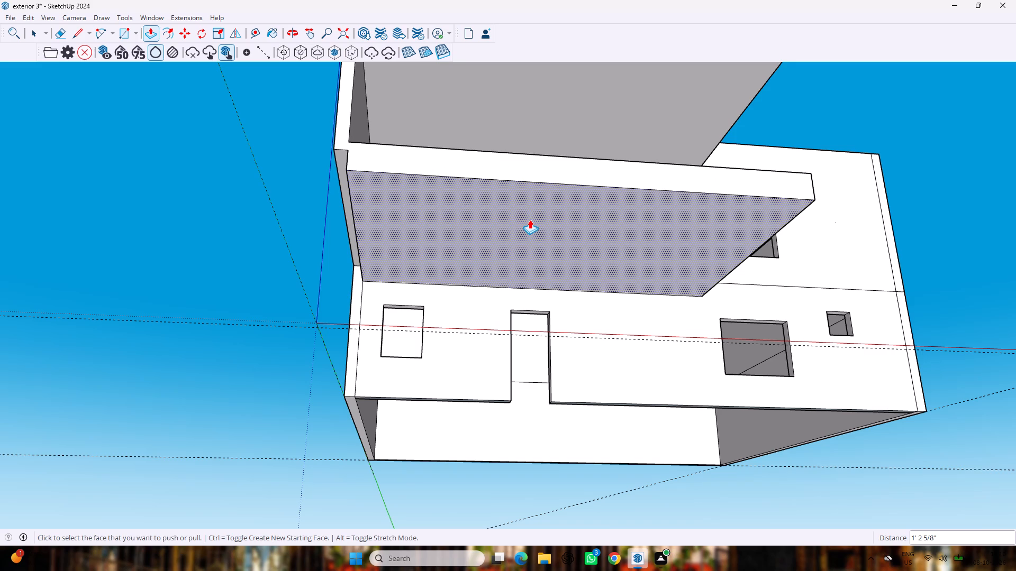
pyautogui.hotkey('ctrl', 'z')
pyautogui.moveTo(530, 215); pyautogui.dragTo(530, 233)
pyautogui.press('6')
pyautogui.hotkey('shift', '"')
pyautogui.press('Return')
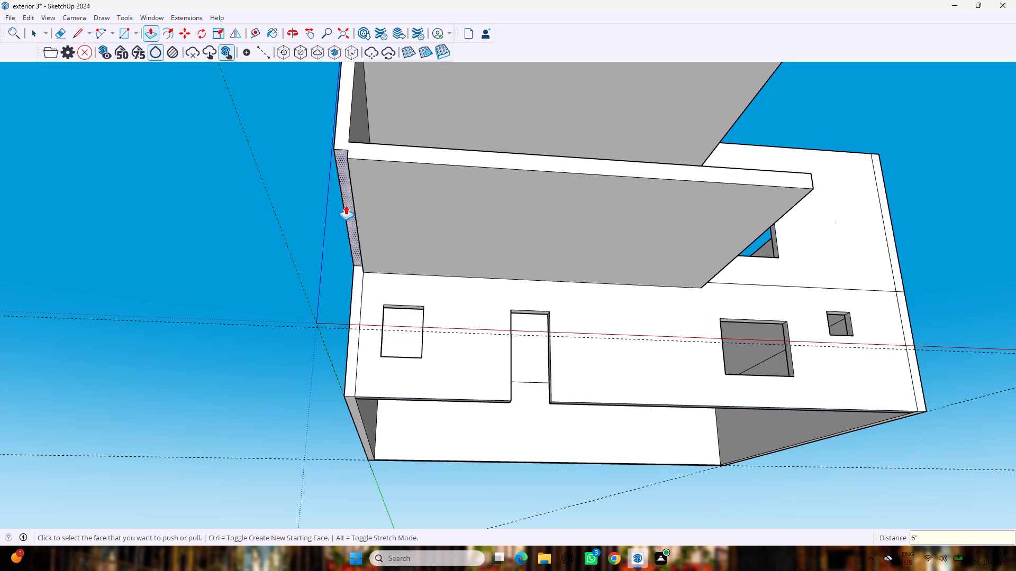
# Extend the bottom face of the balcony's side wall down flush with the floor slab's underside.
pyautogui.moveTo(349, 204); pyautogui.dragTo(352, 211)
pyautogui.moveTo(404, 216); pyautogui.dragTo(412, 301, button='middle')
pyautogui.moveTo(434, 188); pyautogui.dragTo(439, 243, button='middle')
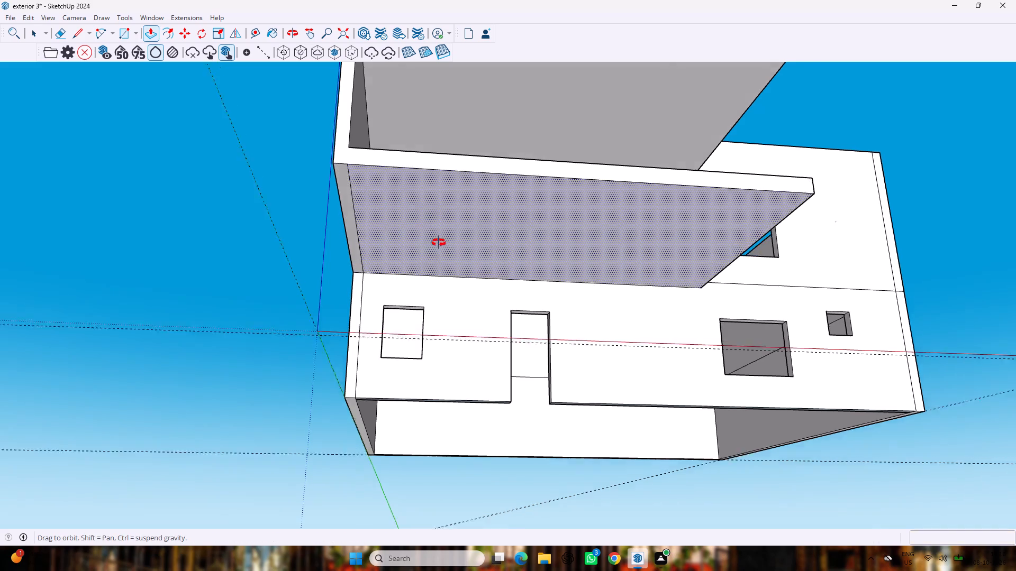
pyautogui.moveTo(439, 243); pyautogui.dragTo(439, 319, button='middle')
pyautogui.scroll(2, 430, 318)
pyautogui.press('space')
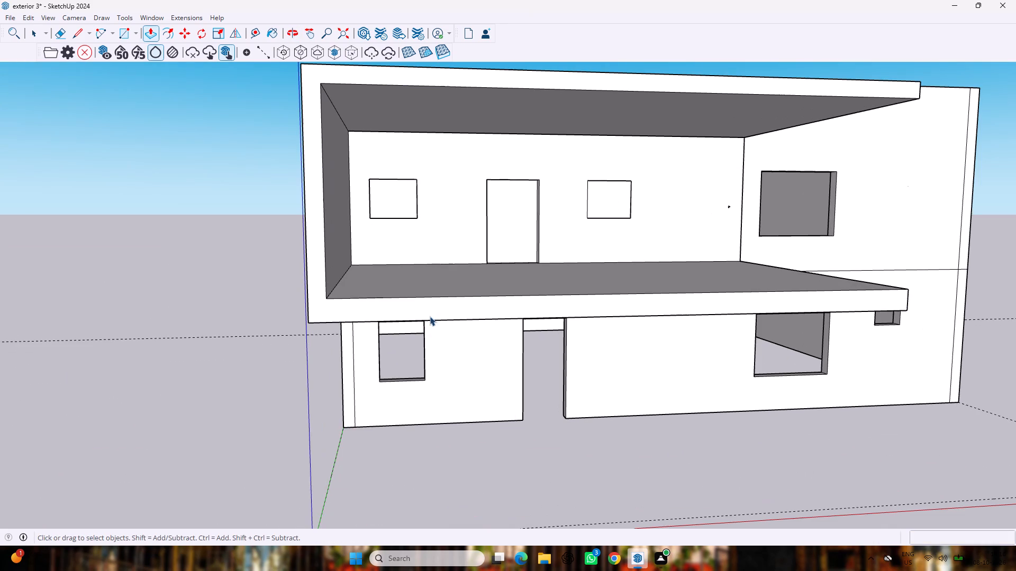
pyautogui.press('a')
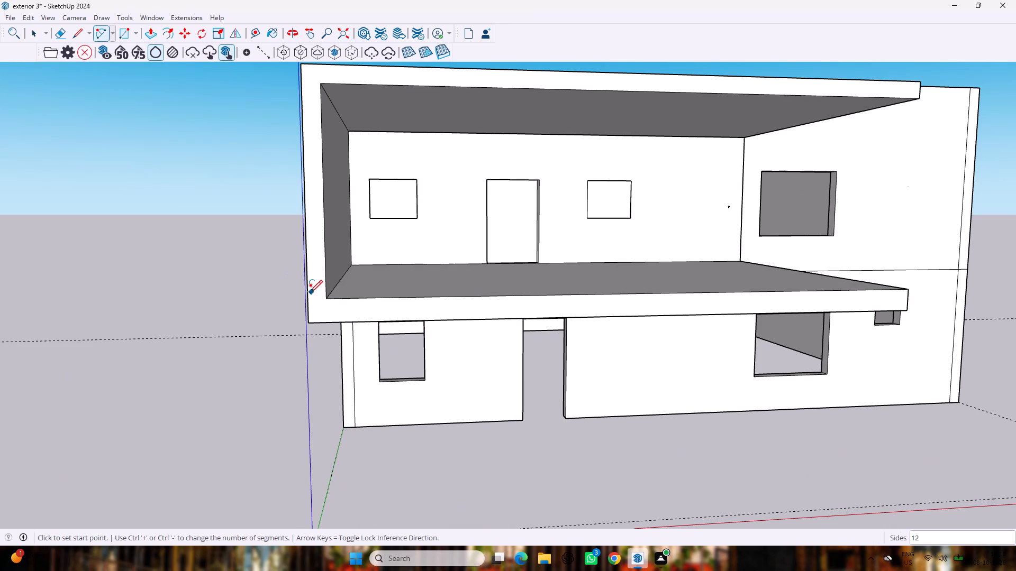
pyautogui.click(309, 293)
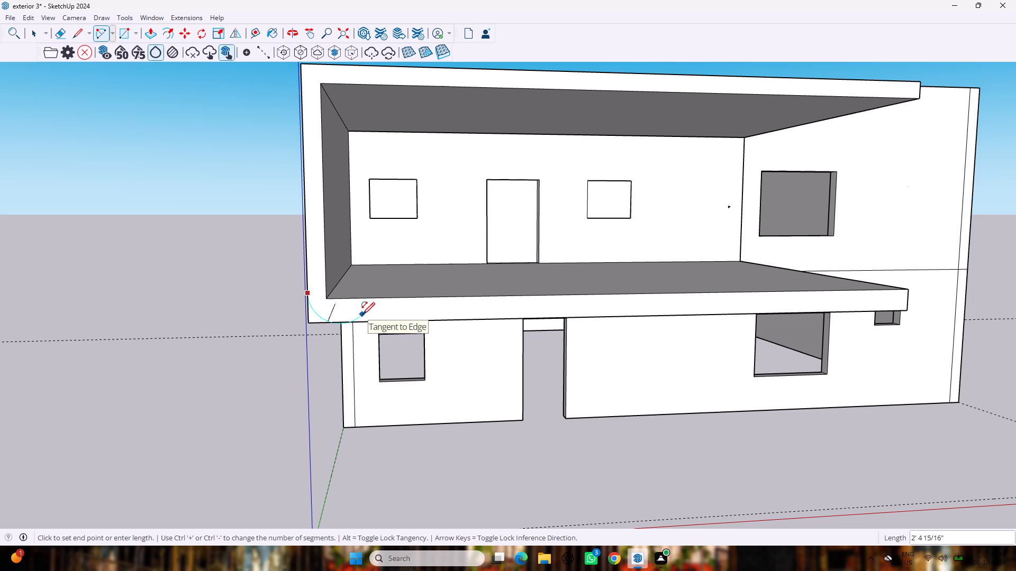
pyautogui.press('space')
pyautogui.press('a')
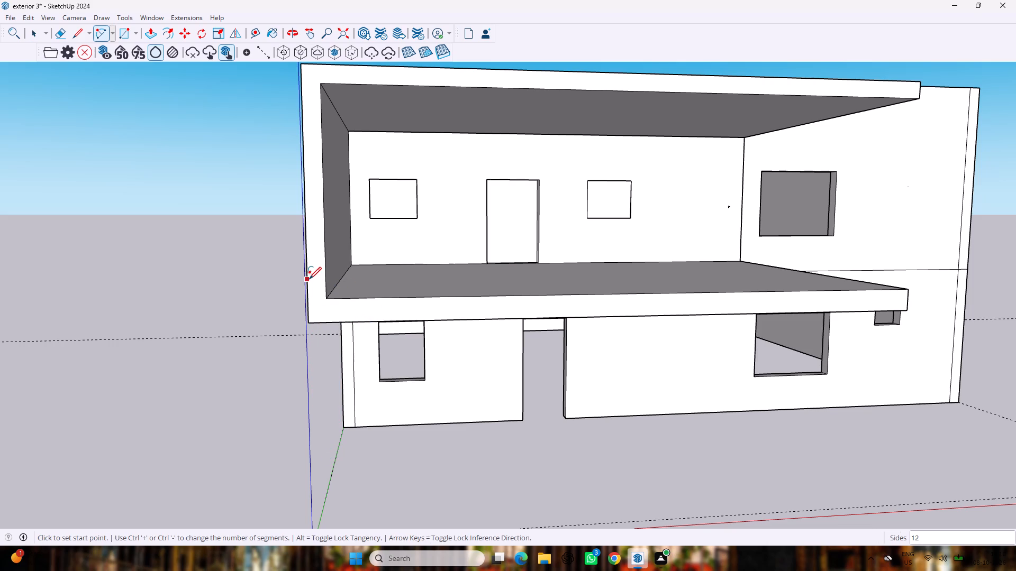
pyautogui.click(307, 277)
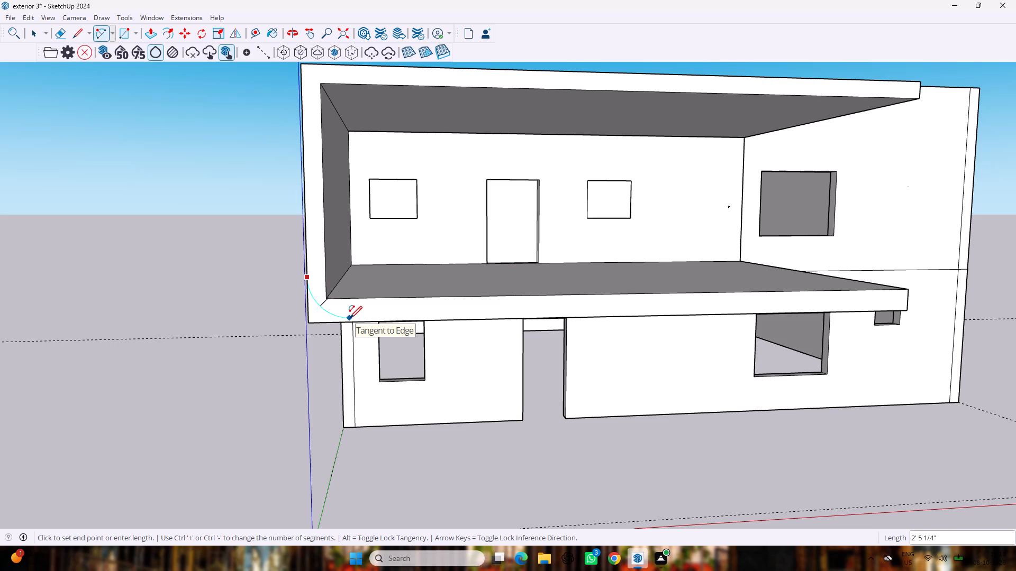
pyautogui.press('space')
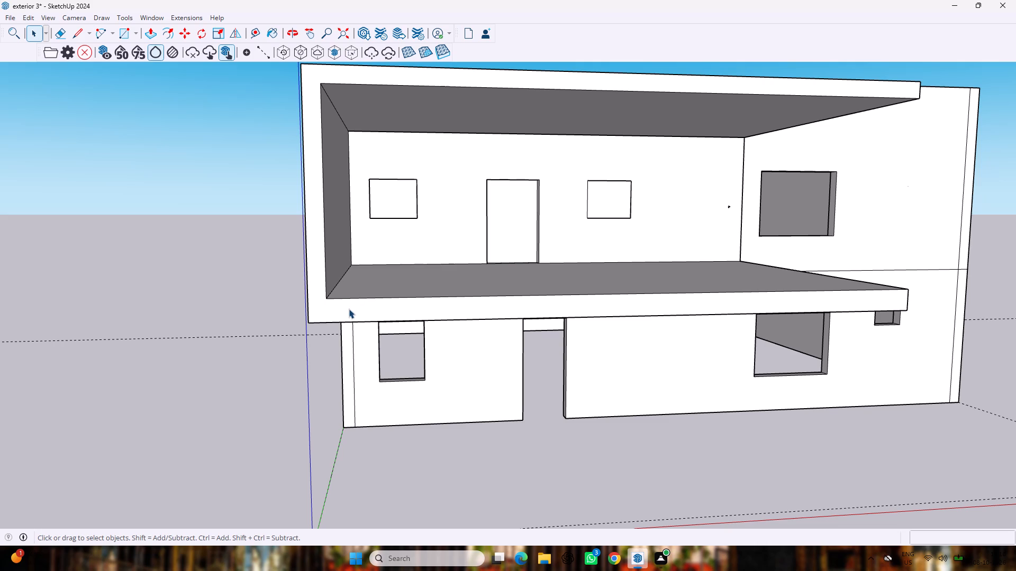
# Draw an arc about 2' 9" long with a bulge of about 6" across the balcony frame's lower outer corner.
pyautogui.press('a')
pyautogui.click(308, 281)
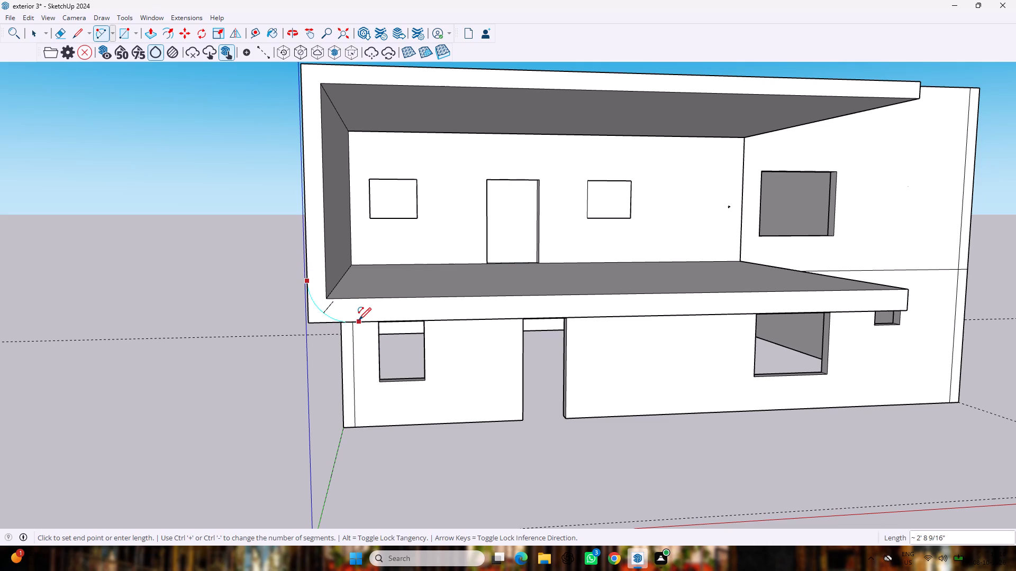
pyautogui.click(359, 320)
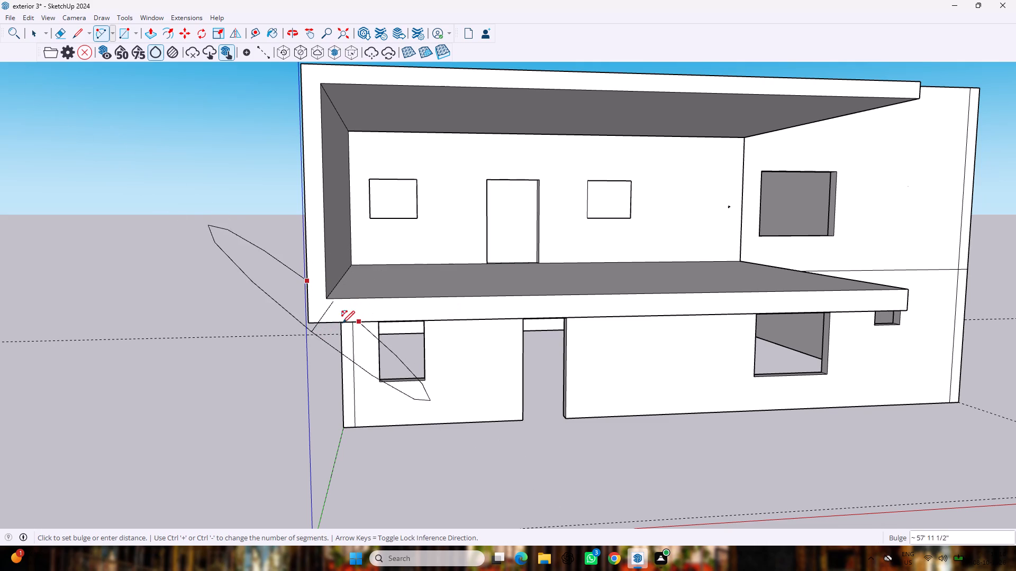
pyautogui.click(342, 322)
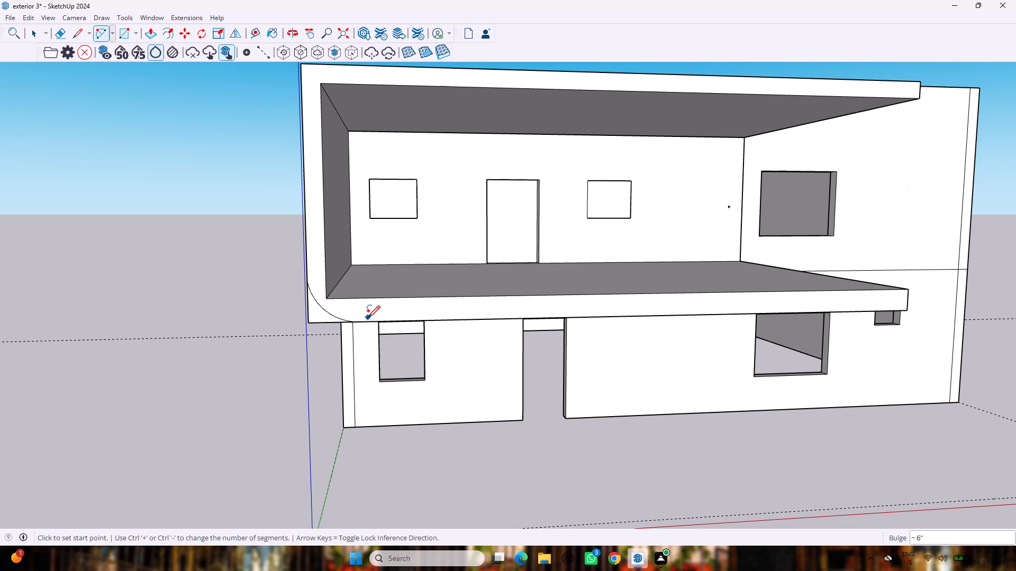
# Push the sliver outside the lower corner arc back along the frame's full depth to round its lower outer edge.
pyautogui.press('p')
pyautogui.moveTo(310, 312); pyautogui.dragTo(313, 311)
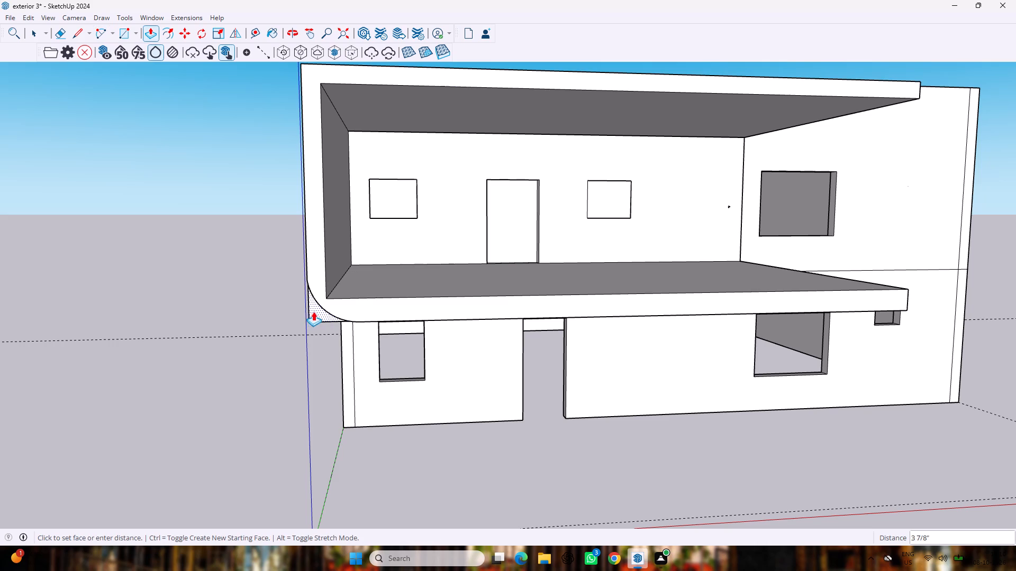
pyautogui.moveTo(313, 311); pyautogui.dragTo(330, 294)
pyautogui.moveTo(335, 302); pyautogui.dragTo(441, 284, button='middle')
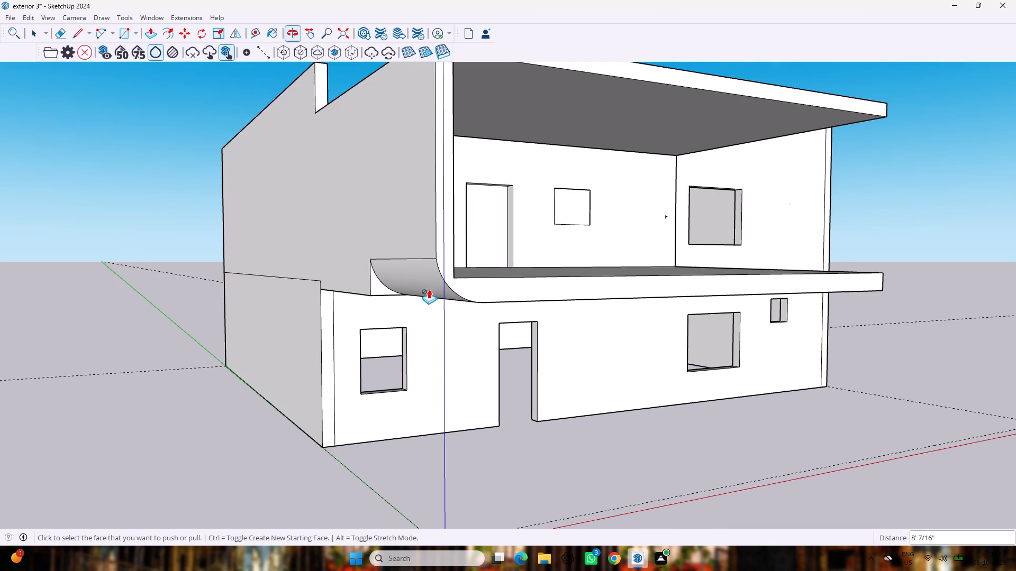
pyautogui.moveTo(379, 285); pyautogui.dragTo(329, 287)
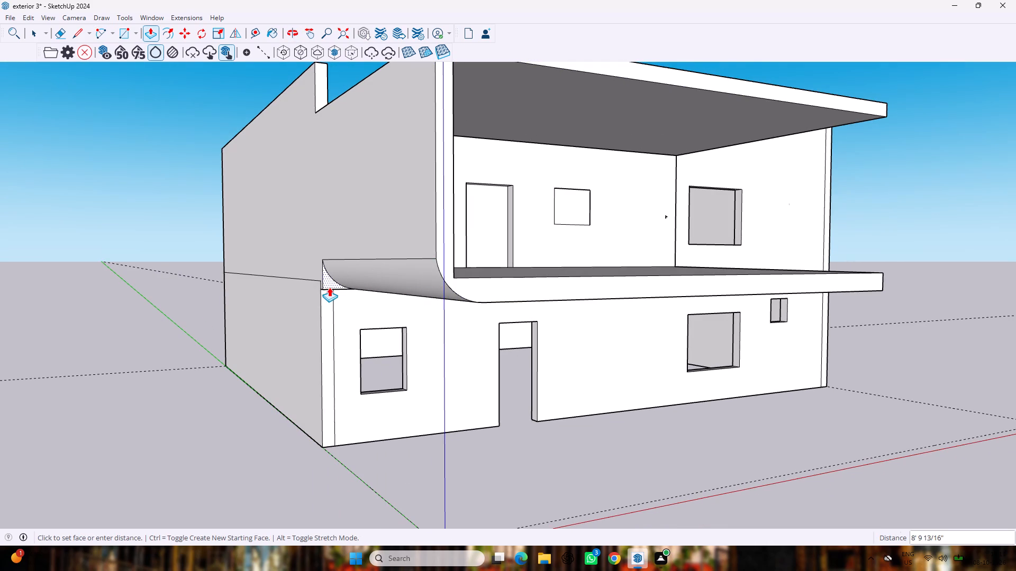
pyautogui.moveTo(329, 287); pyautogui.dragTo(319, 288)
pyautogui.moveTo(482, 297); pyautogui.dragTo(440, 335, button='middle')
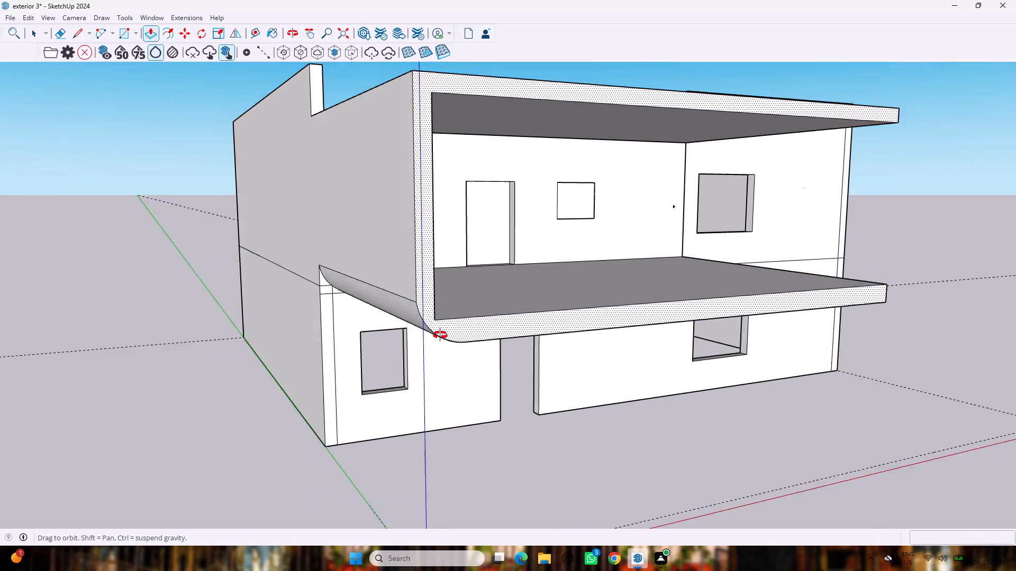
pyautogui.moveTo(440, 335); pyautogui.dragTo(414, 333, button='middle')
pyautogui.scroll(2, 355, 340)
pyautogui.scroll(-4, 377, 327)
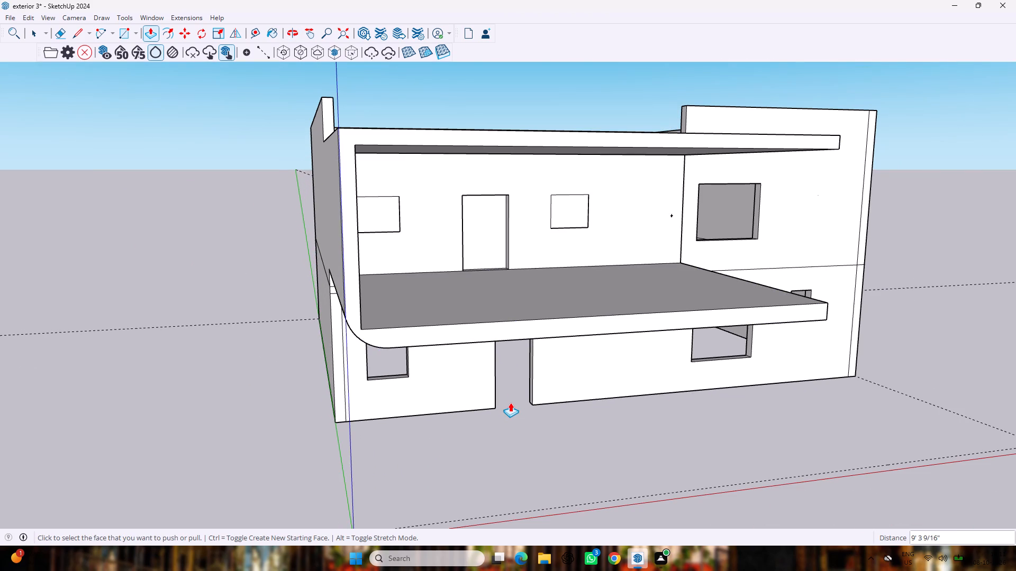
pyautogui.press('space')
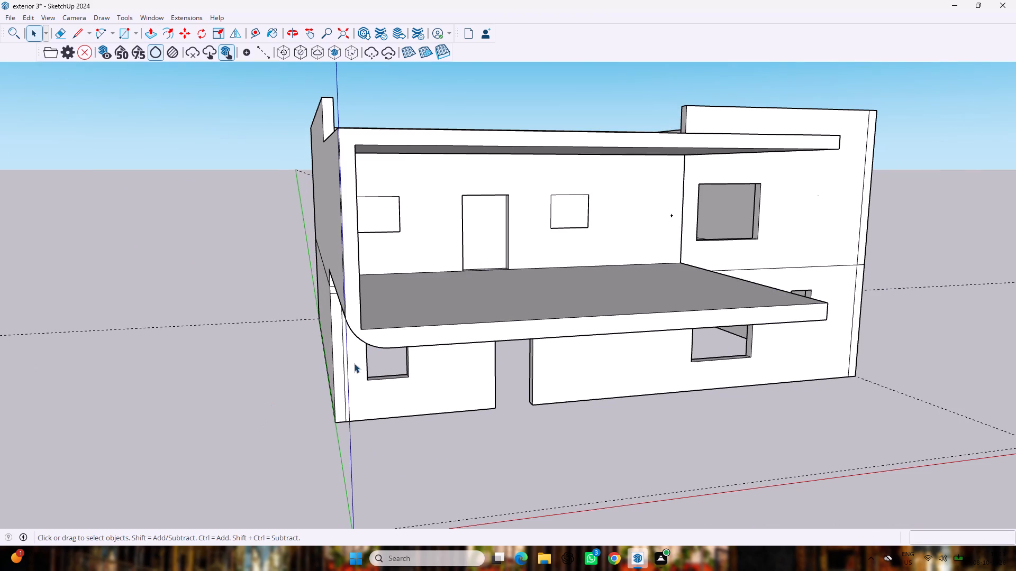
pyautogui.click(365, 340)
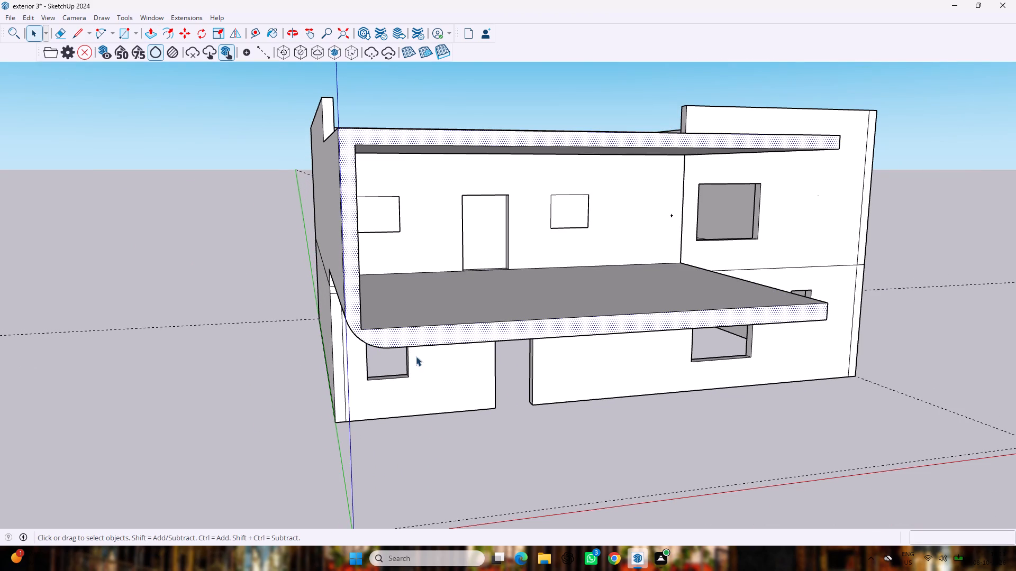
pyautogui.click(186, 398)
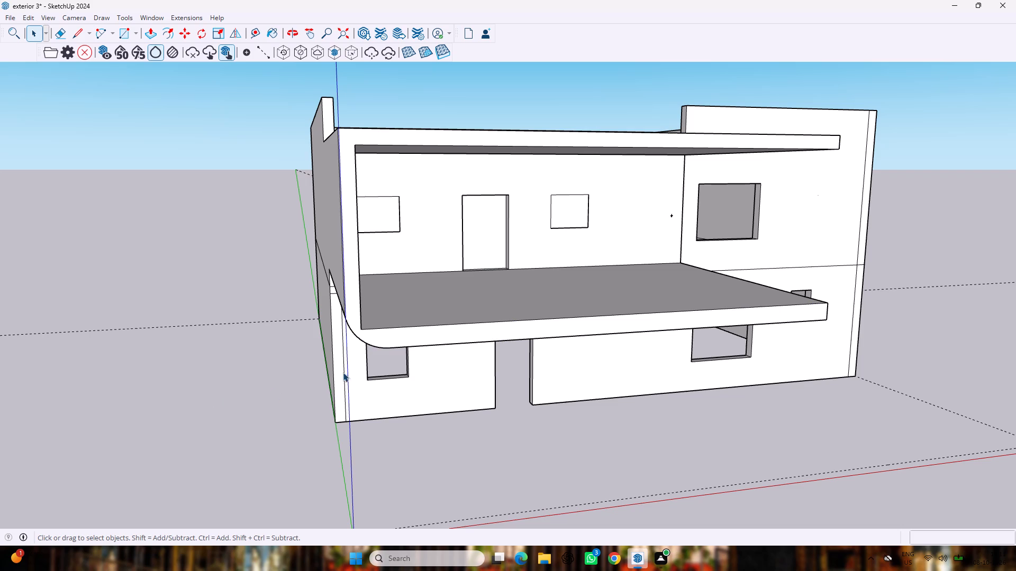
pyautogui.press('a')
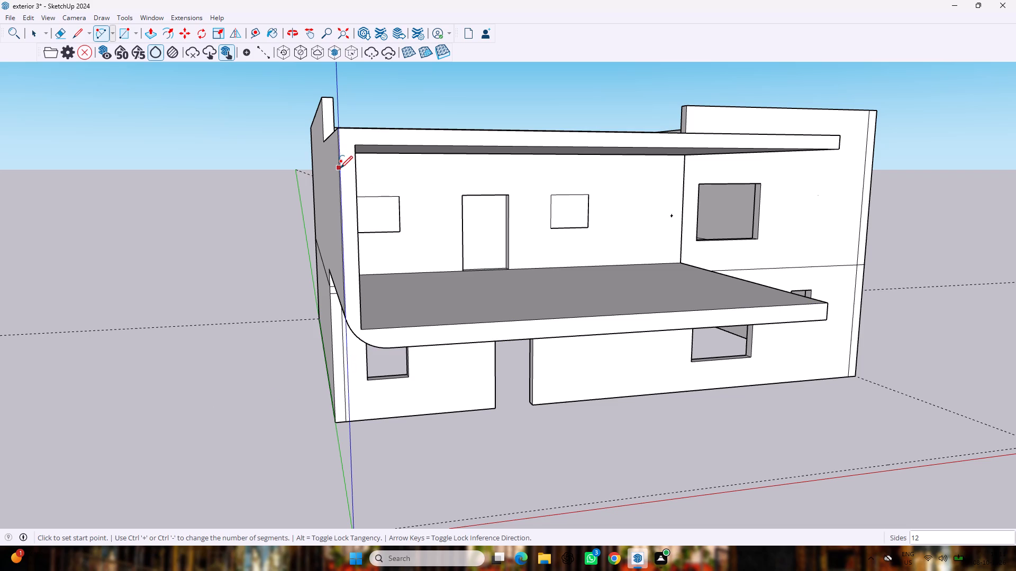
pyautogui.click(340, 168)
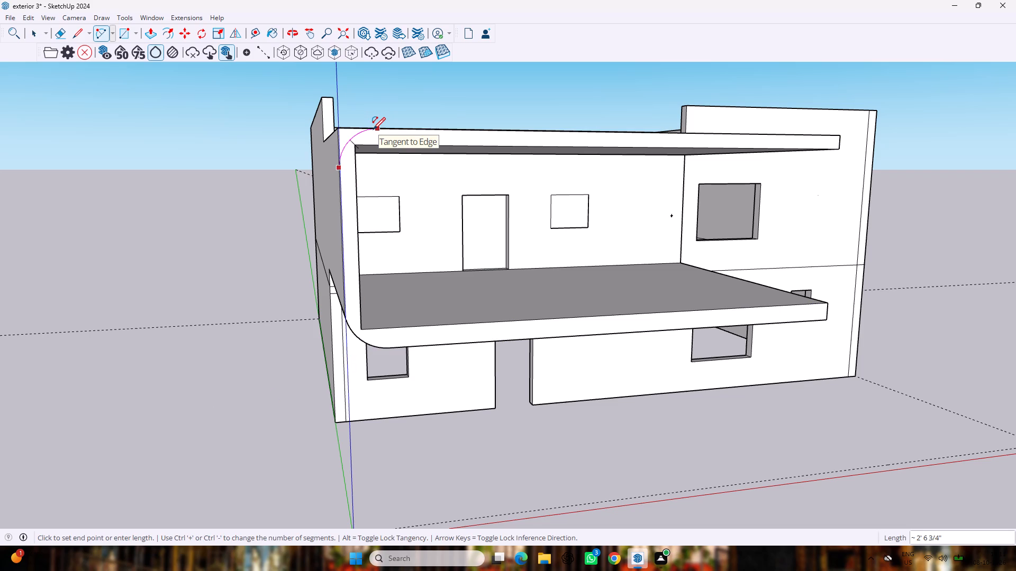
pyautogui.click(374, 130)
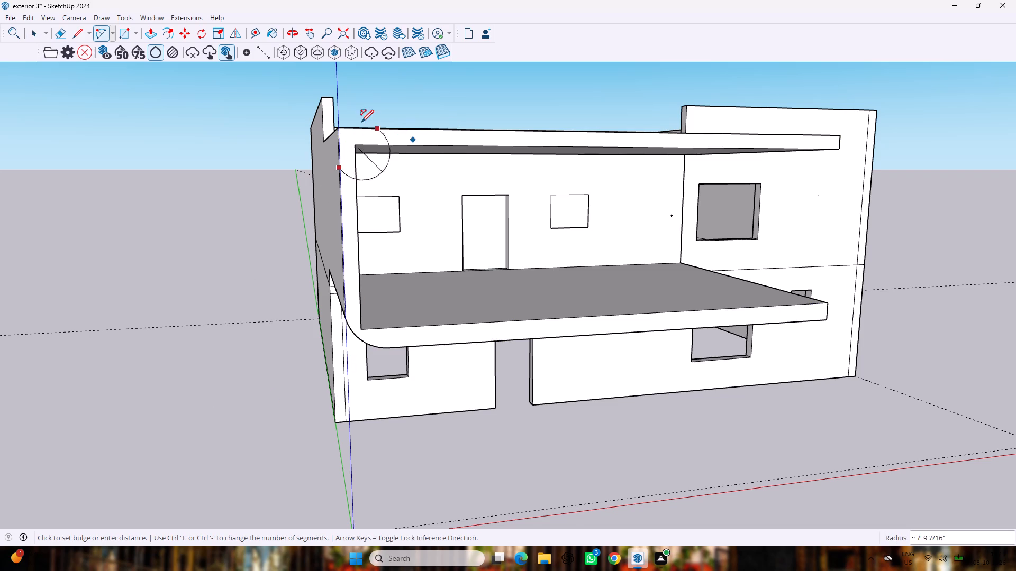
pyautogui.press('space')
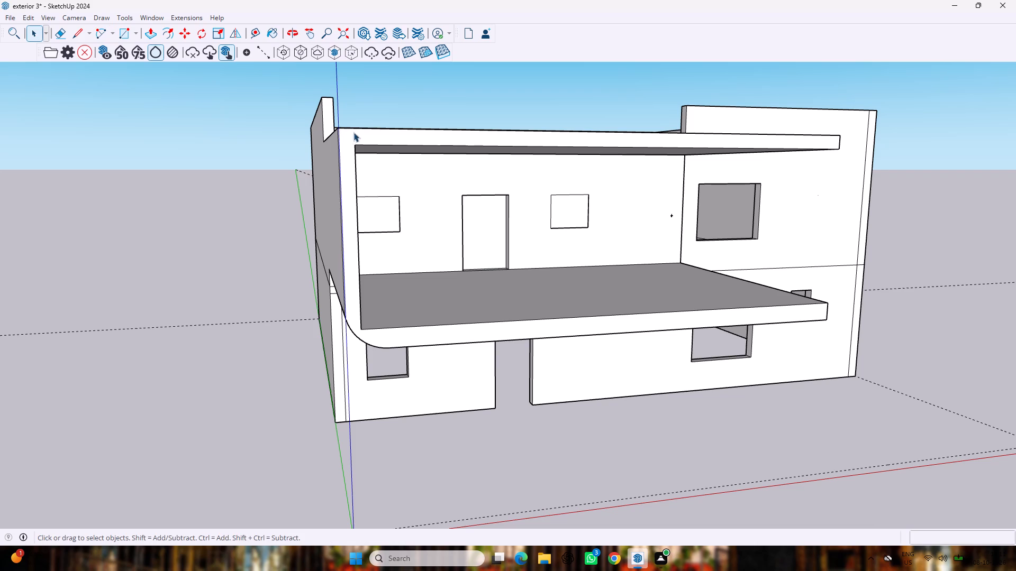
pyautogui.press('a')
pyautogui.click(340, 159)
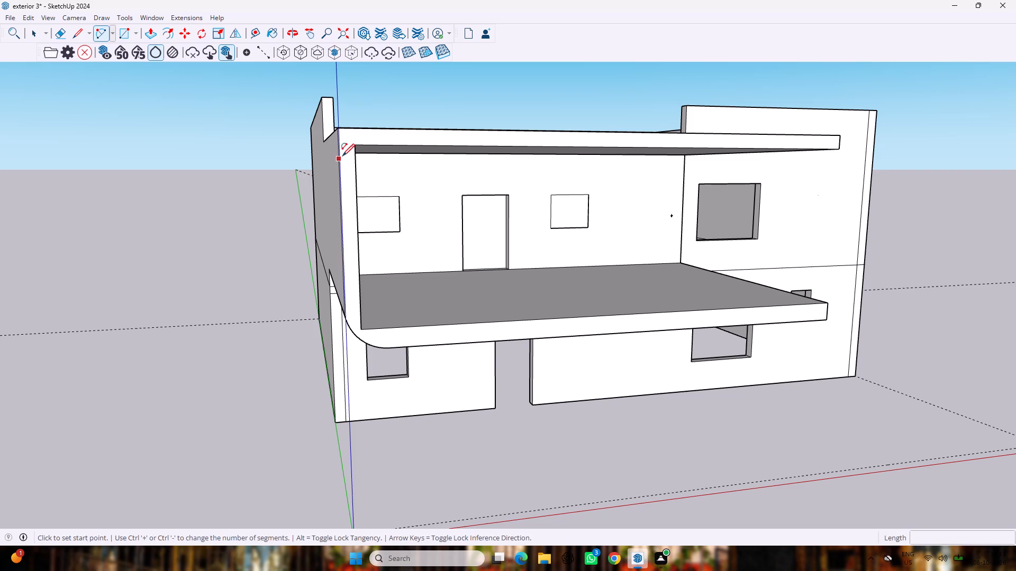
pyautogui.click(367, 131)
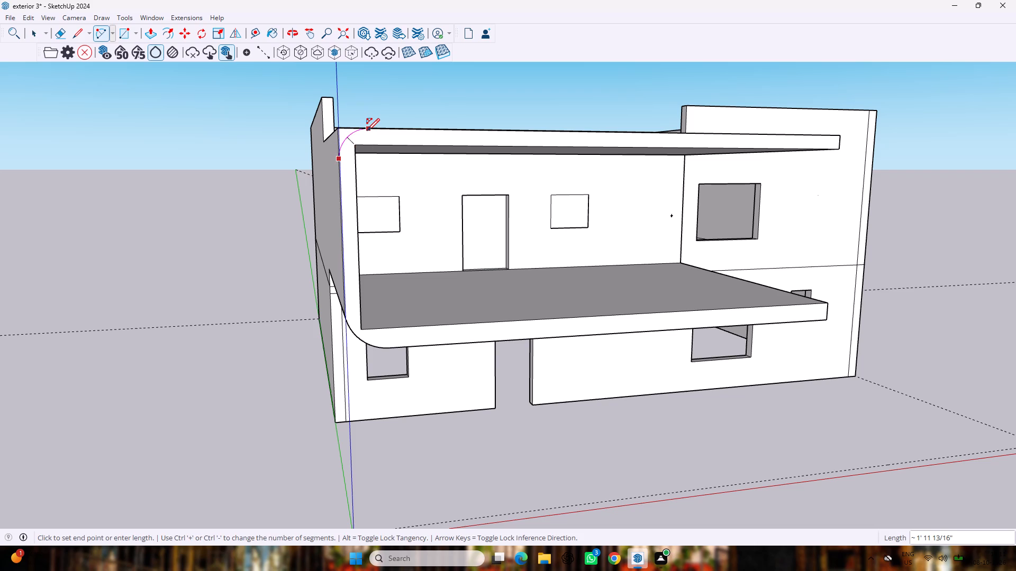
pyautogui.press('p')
# Draw a tangent arc with a radius of about 2' 5" across the balcony frame's upper outer corner.
pyautogui.press('a')
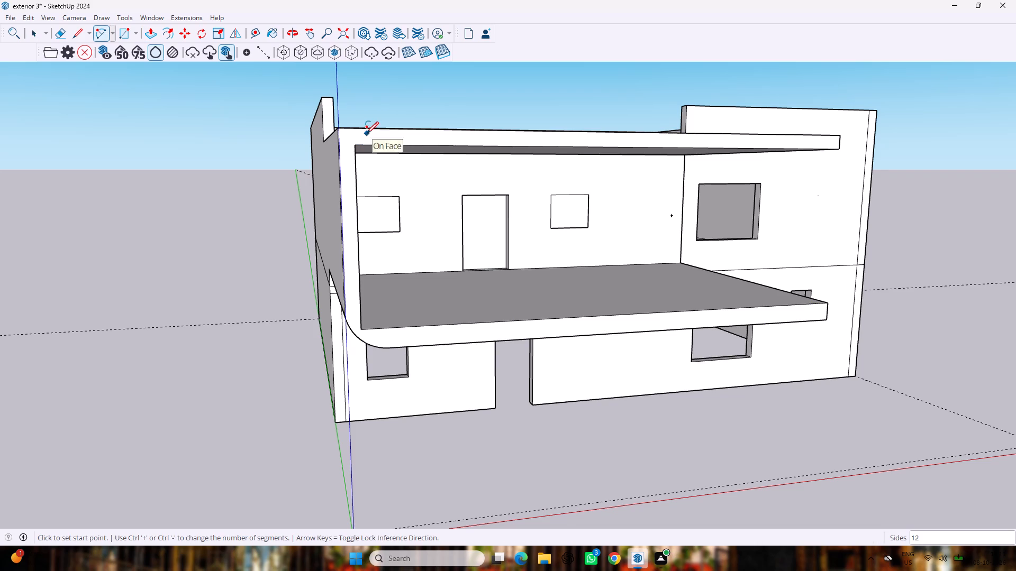
pyautogui.click(340, 162)
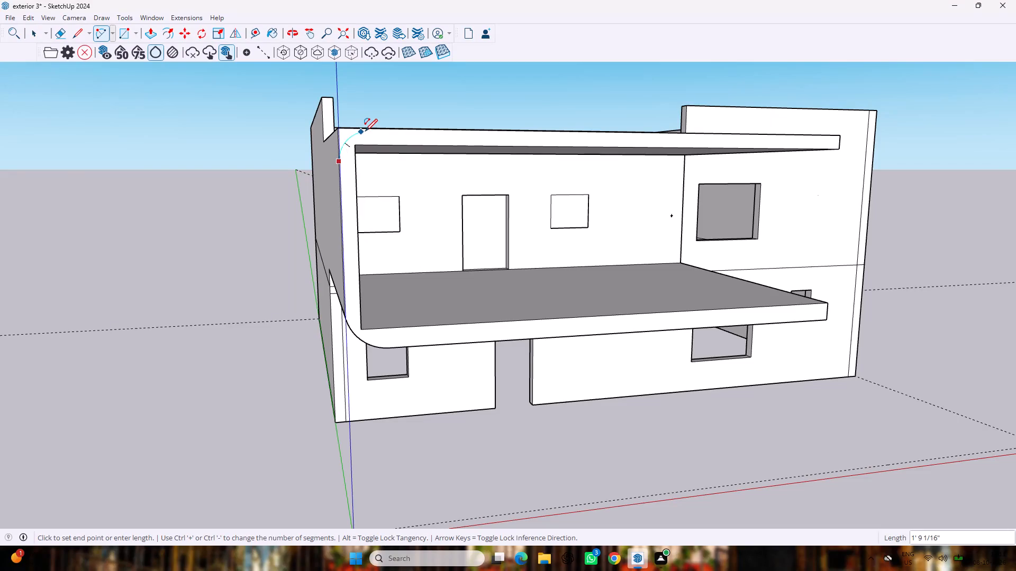
pyautogui.click(370, 131)
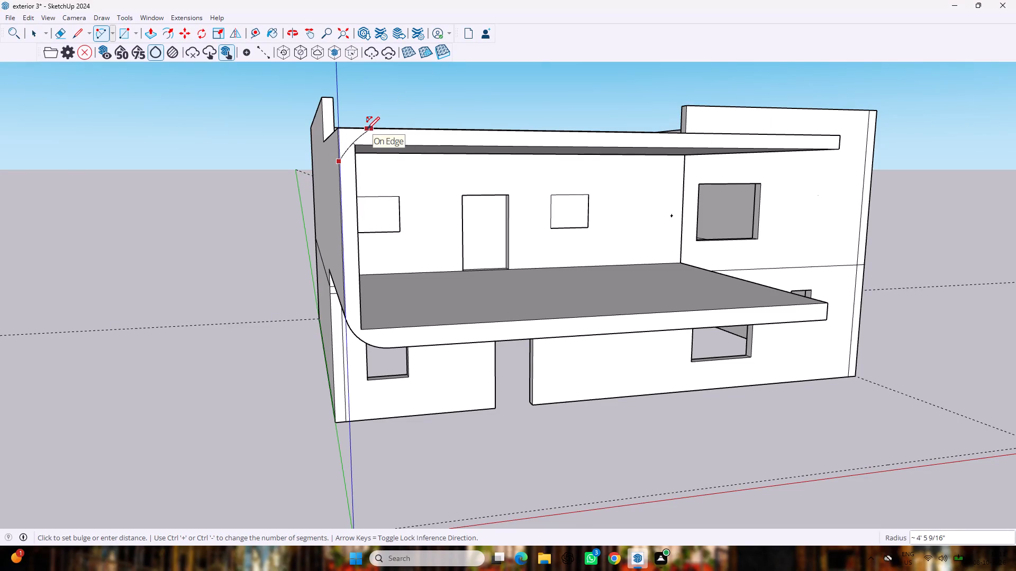
pyautogui.click(364, 128)
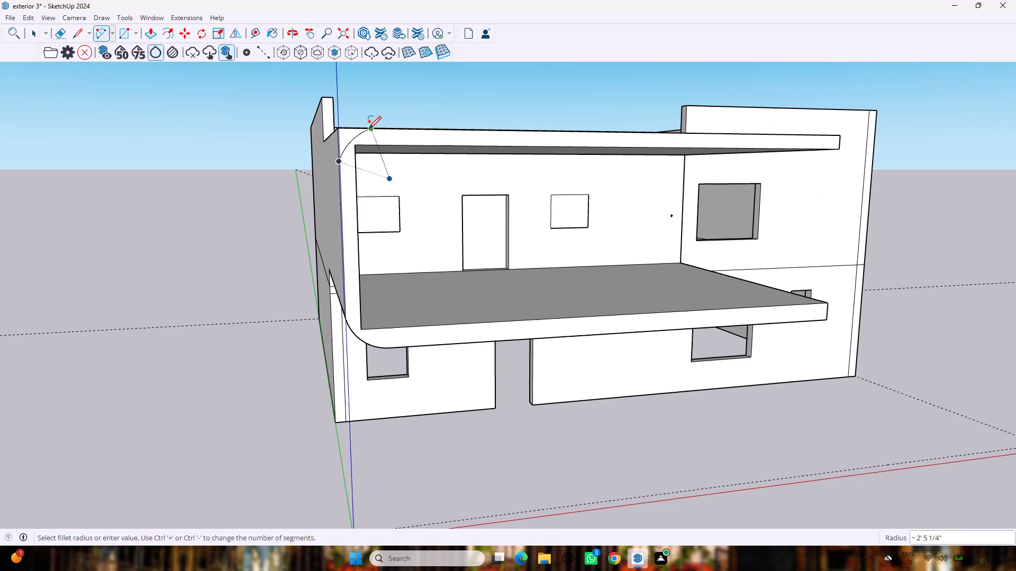
pyautogui.click(373, 128)
pyautogui.press('space')
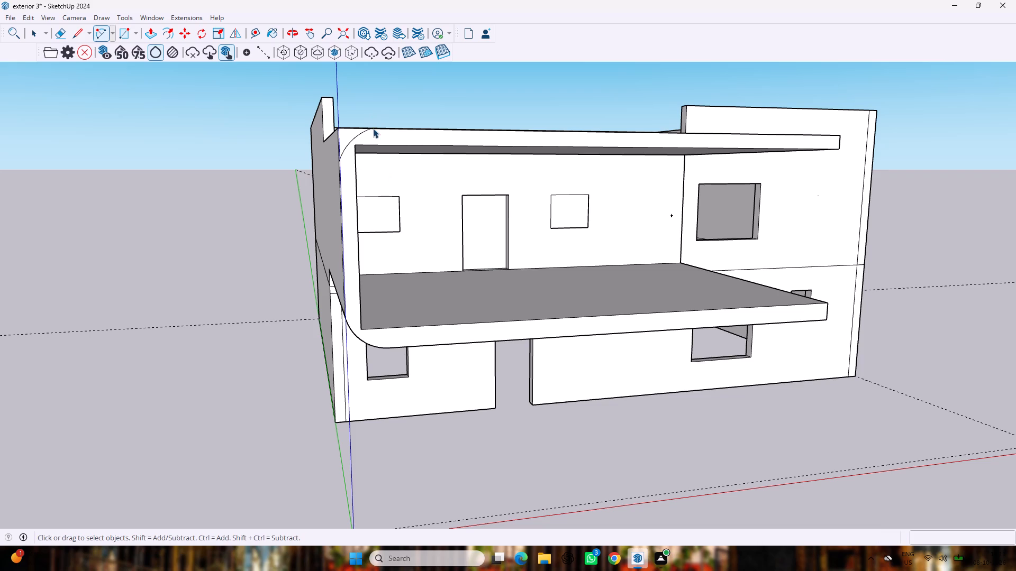
# Push the sliver outside the upper corner arc back along the frame's depth to round its upper outer edge.
pyautogui.press('p')
pyautogui.moveTo(348, 130); pyautogui.dragTo(334, 133)
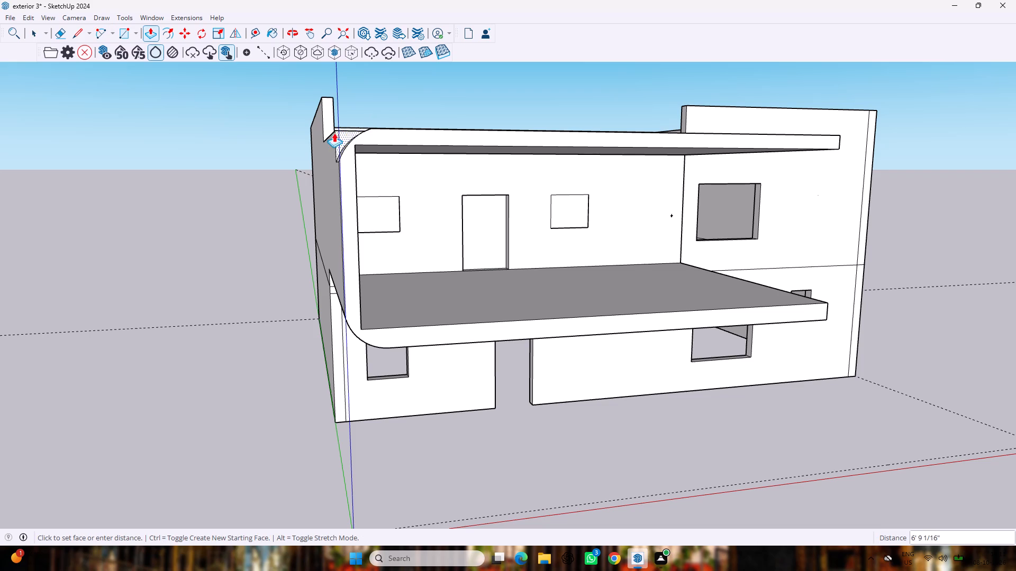
pyautogui.moveTo(334, 133); pyautogui.dragTo(296, 148)
pyautogui.moveTo(386, 156); pyautogui.dragTo(384, 221, button='middle')
pyautogui.scroll(3, 373, 214)
pyautogui.moveTo(309, 146); pyautogui.dragTo(309, 138)
pyautogui.scroll(-4, 225, 167)
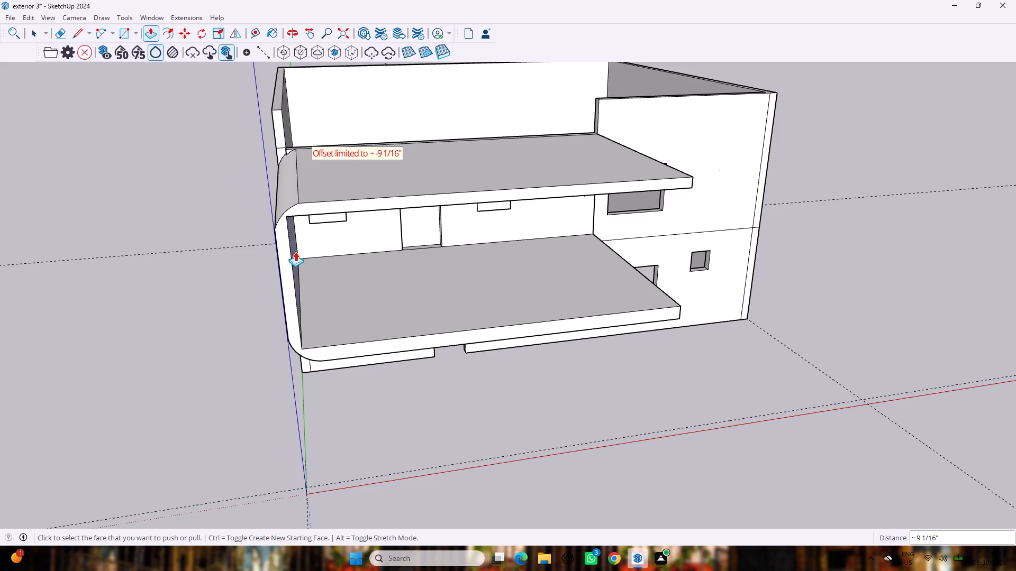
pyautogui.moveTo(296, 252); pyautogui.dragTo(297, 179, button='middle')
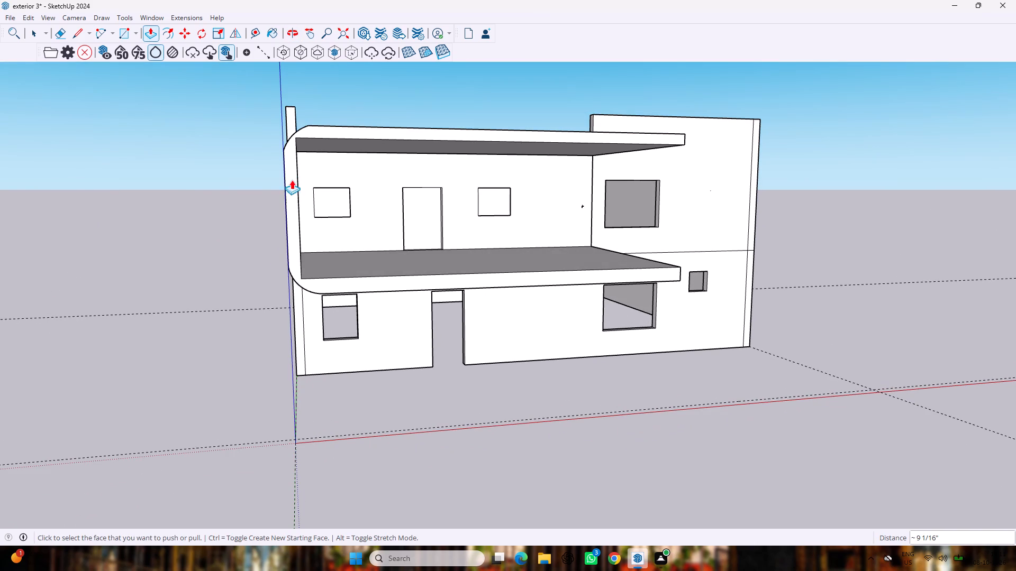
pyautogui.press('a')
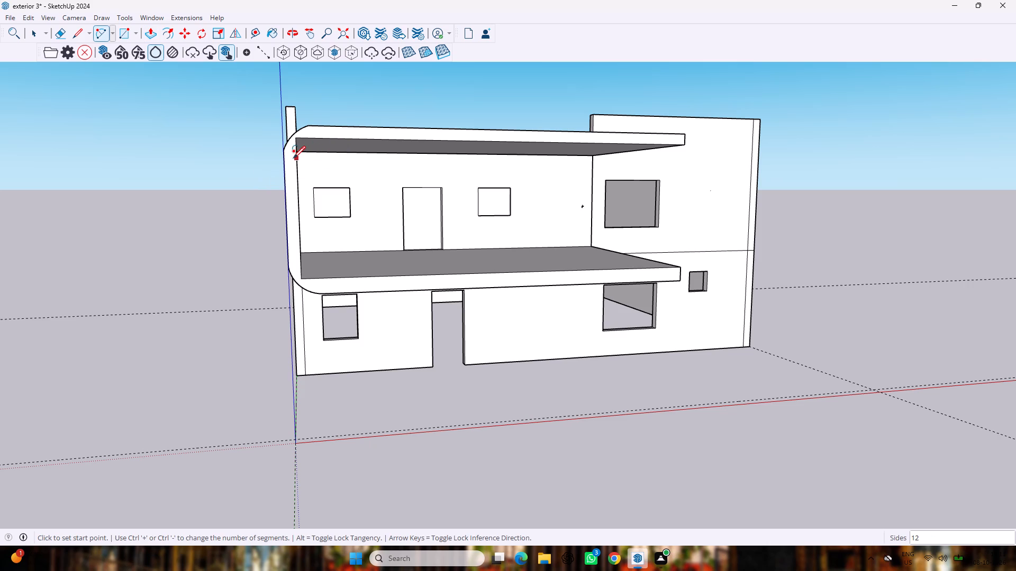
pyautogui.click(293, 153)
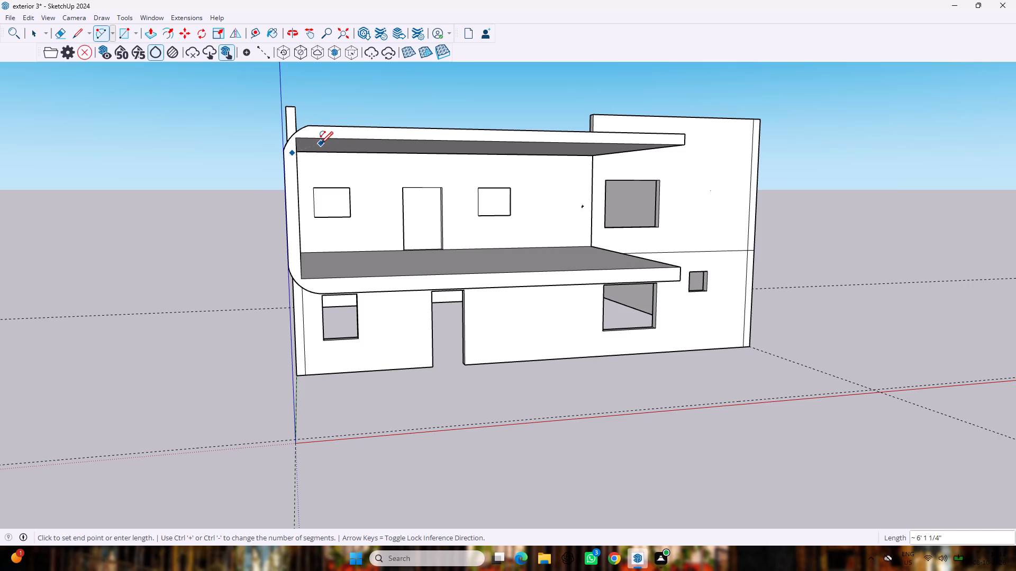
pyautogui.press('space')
# Draw a tangent arc with a radius of about 1' 3" across the inner upper corner of the balcony opening.
pyautogui.press('a')
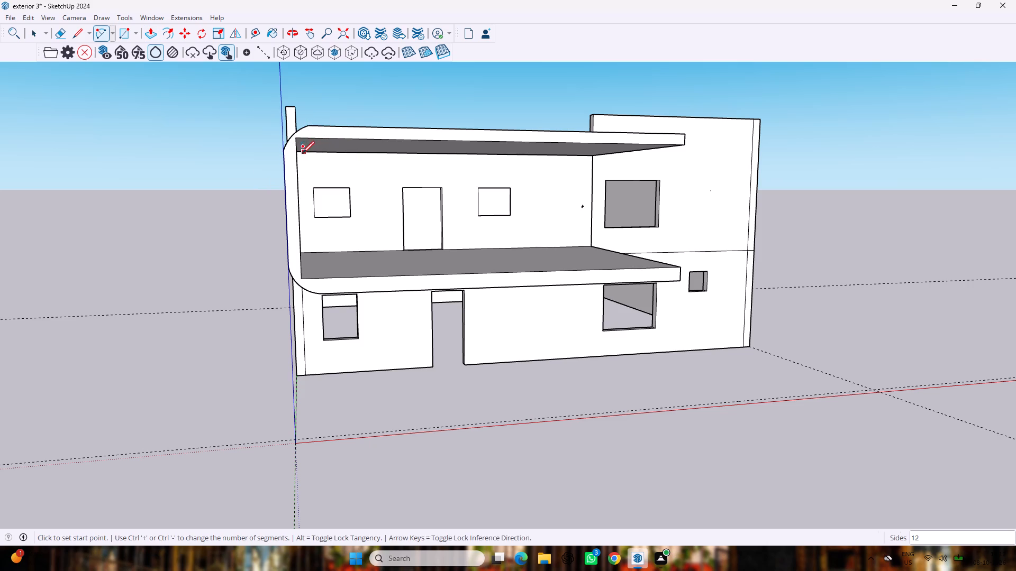
pyautogui.click(298, 158)
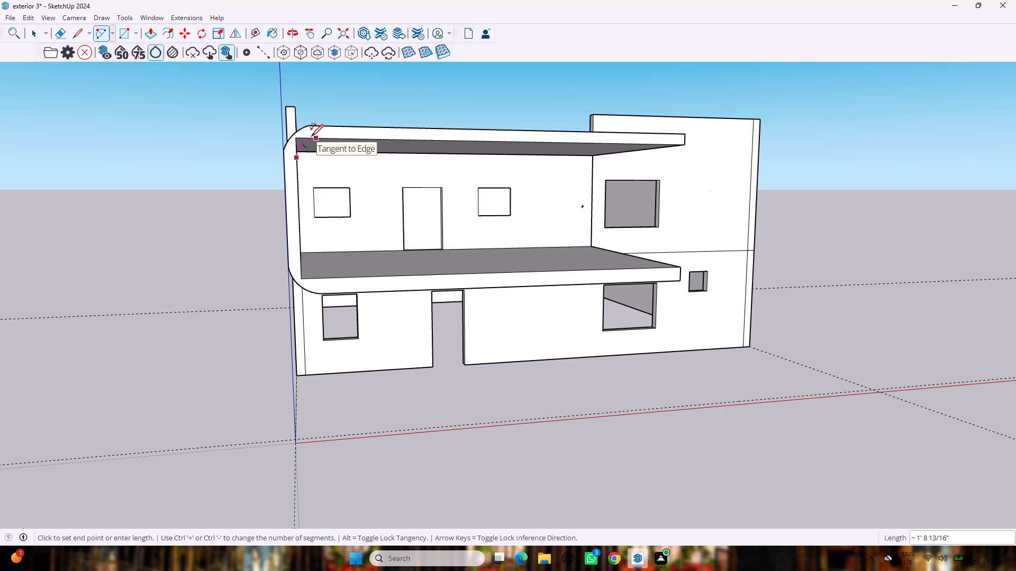
pyautogui.click(311, 136)
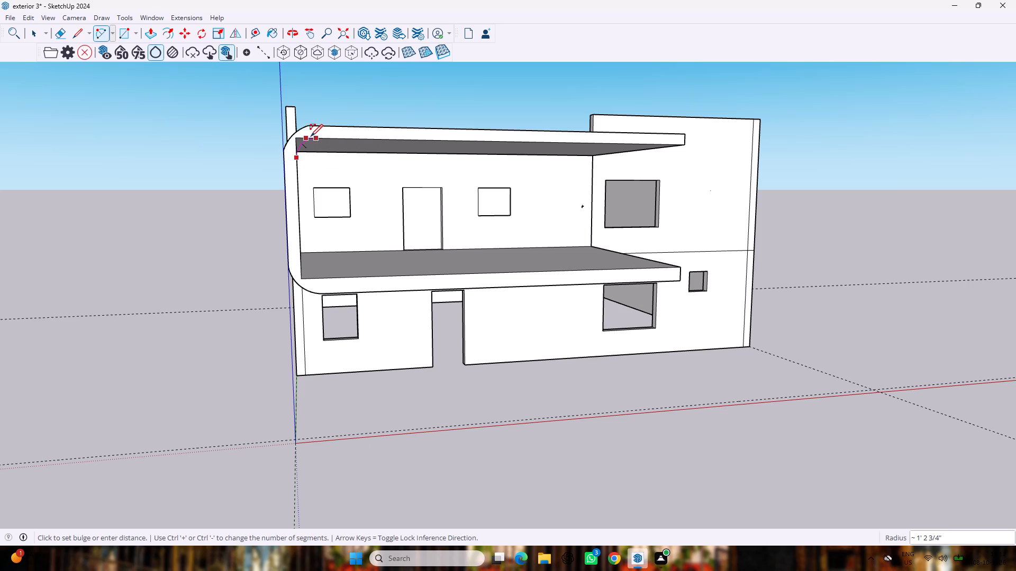
pyautogui.click(309, 136)
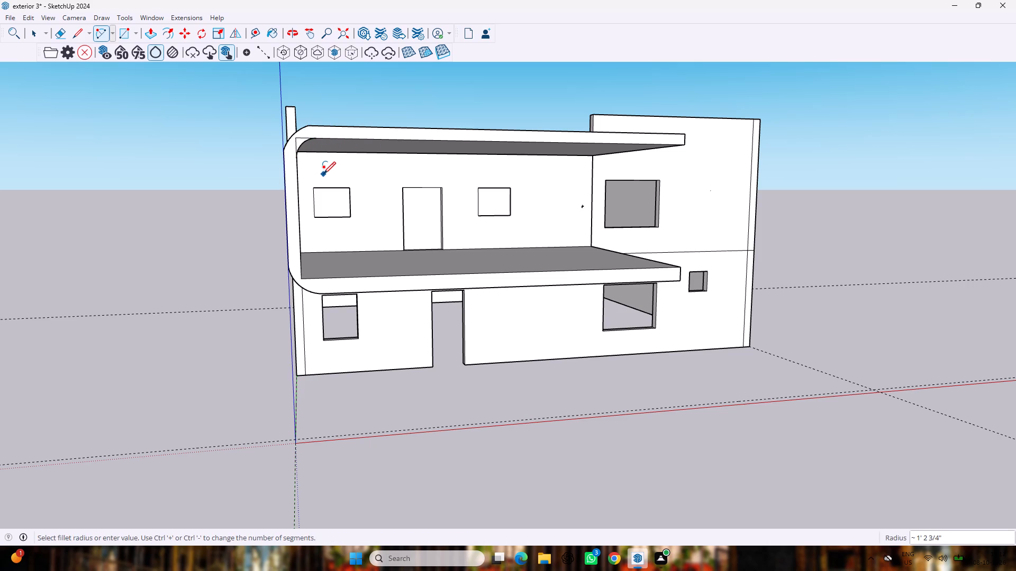
# Push the small face between the inner arc and the corner about 4' 1 1/2" back into the balcony.
pyautogui.press('p')
pyautogui.moveTo(312, 137); pyautogui.dragTo(310, 197, button='middle')
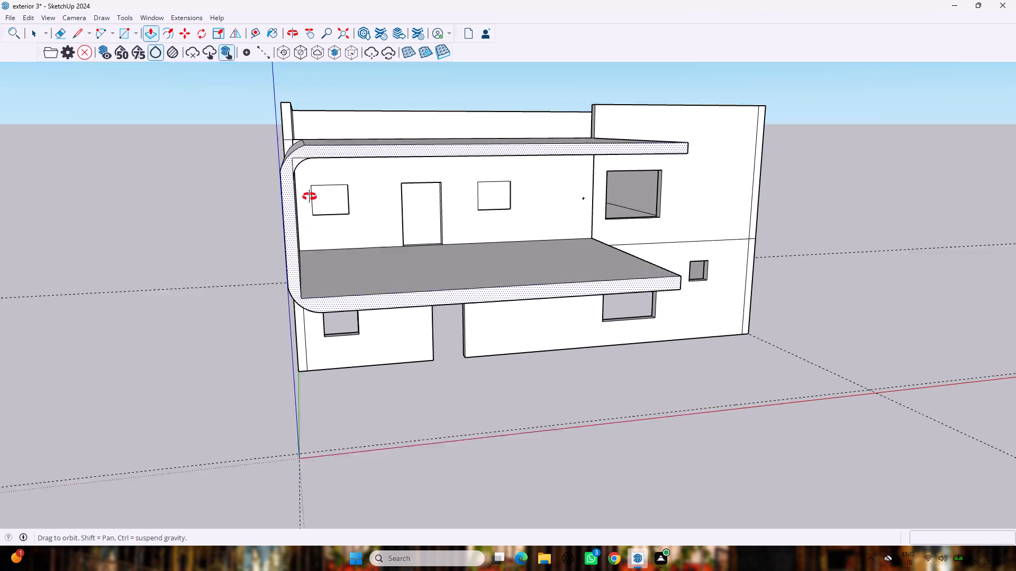
pyautogui.moveTo(310, 197); pyautogui.dragTo(305, 216, button='middle')
pyautogui.scroll(3, 295, 203)
pyautogui.moveTo(284, 207); pyautogui.dragTo(289, 199)
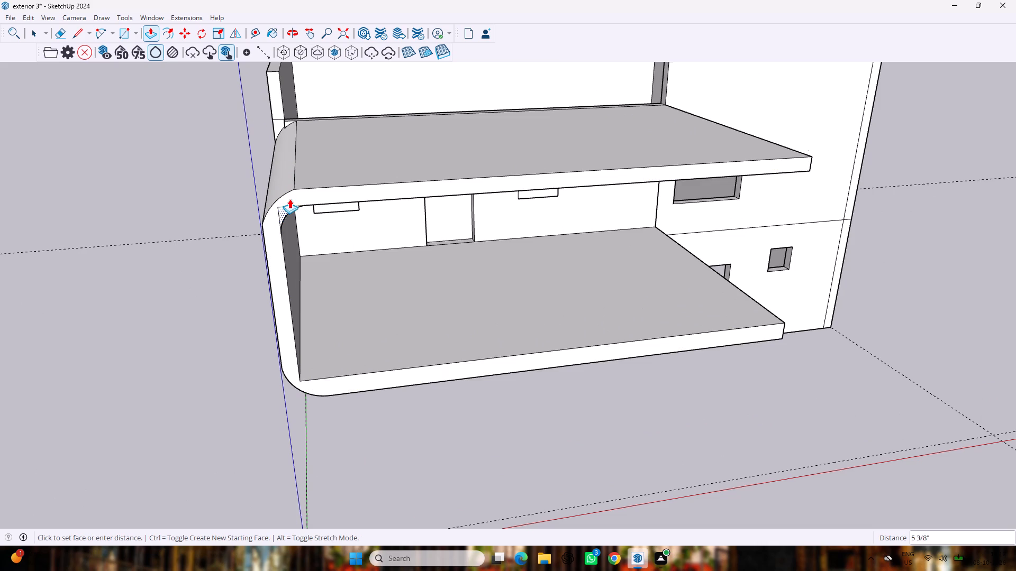
pyautogui.moveTo(289, 199); pyautogui.dragTo(302, 185)
pyautogui.scroll(1, 300, 248)
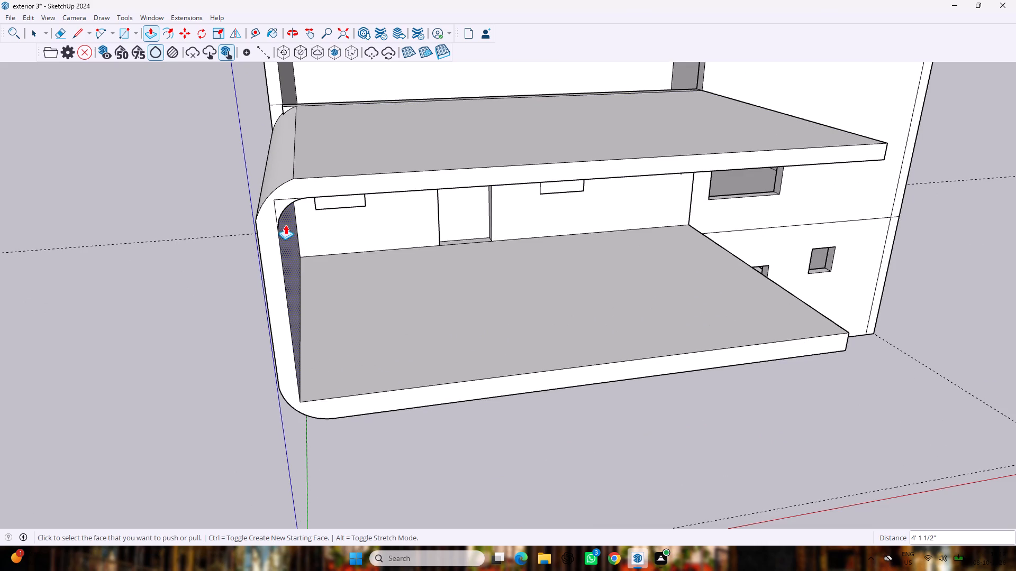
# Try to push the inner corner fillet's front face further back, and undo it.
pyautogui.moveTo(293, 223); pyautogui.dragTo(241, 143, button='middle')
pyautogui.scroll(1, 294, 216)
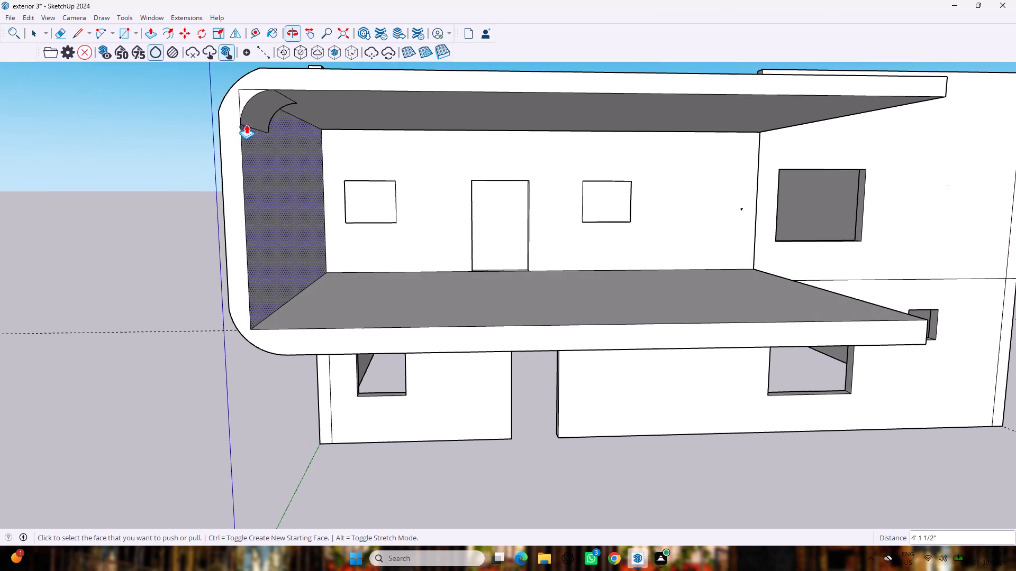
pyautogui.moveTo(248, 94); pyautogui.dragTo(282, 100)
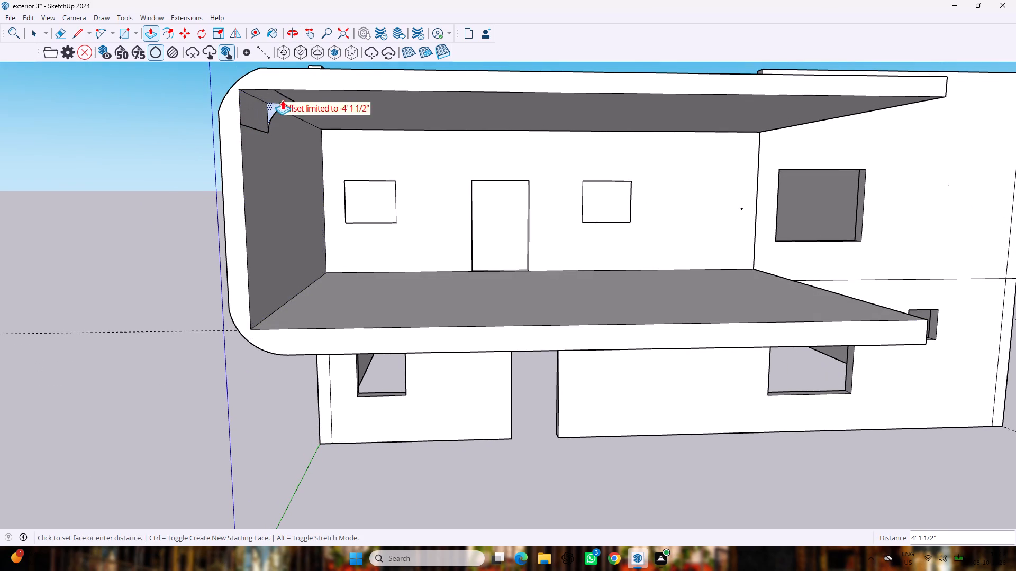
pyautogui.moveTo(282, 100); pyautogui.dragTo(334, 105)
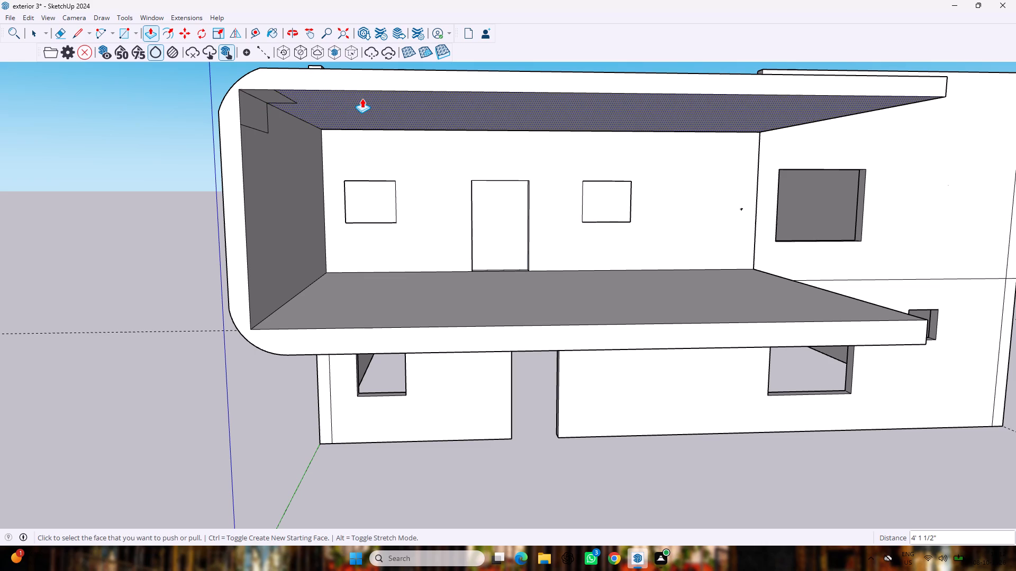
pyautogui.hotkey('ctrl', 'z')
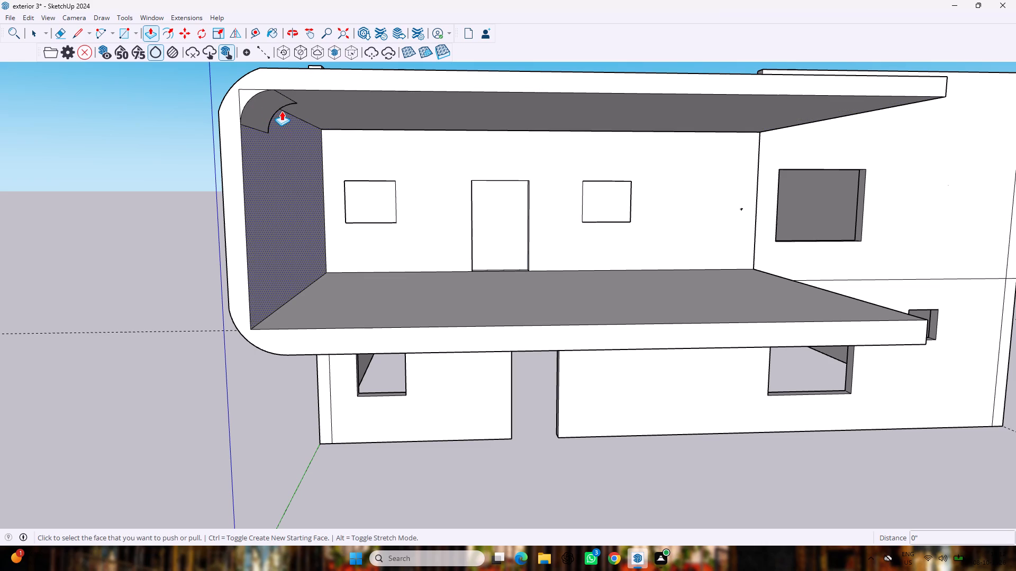
# Extend the inner corner fillet's rear end face about 9' 4" along the side wall toward the house wall.
pyautogui.moveTo(337, 122); pyautogui.dragTo(0, 68, button='middle')
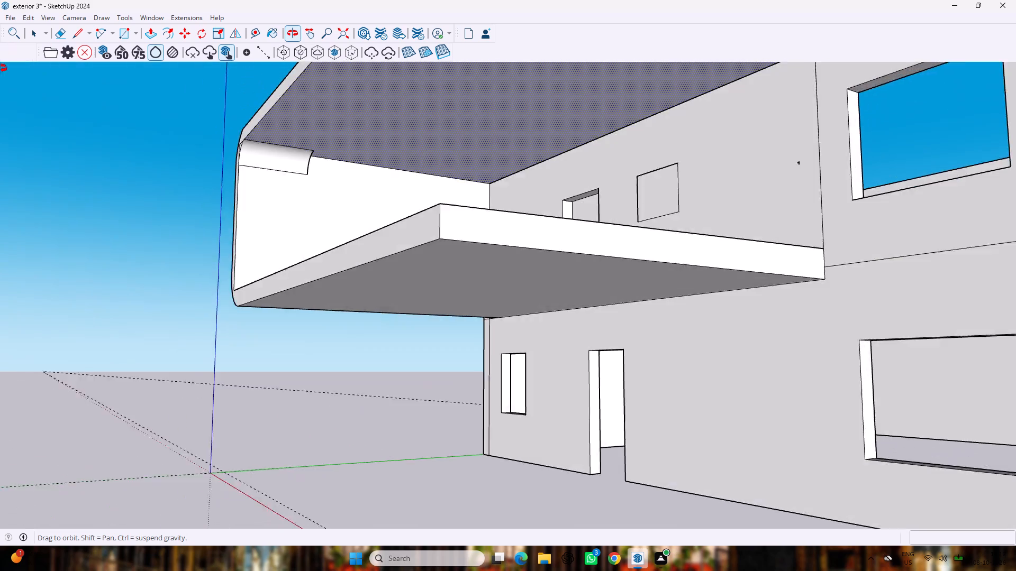
pyautogui.moveTo(0, 68); pyautogui.dragTo(0, 100, button='middle')
pyautogui.moveTo(436, 151); pyautogui.dragTo(188, 137, button='middle')
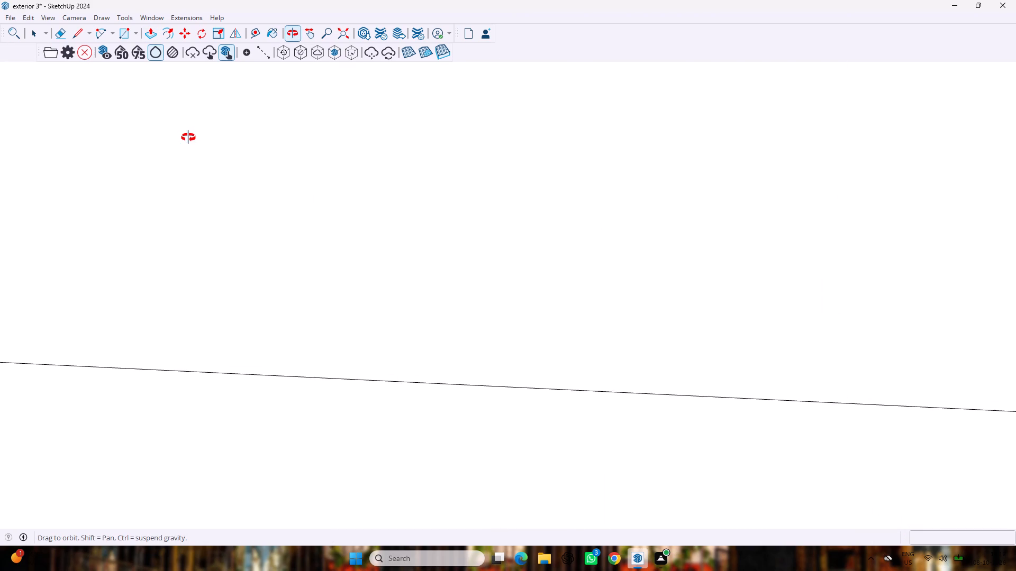
pyautogui.moveTo(188, 137); pyautogui.dragTo(357, 171, button='middle')
pyautogui.scroll(2, 368, 145)
pyautogui.moveTo(352, 132); pyautogui.dragTo(271, 109, button='middle')
pyautogui.scroll(7, 369, 171)
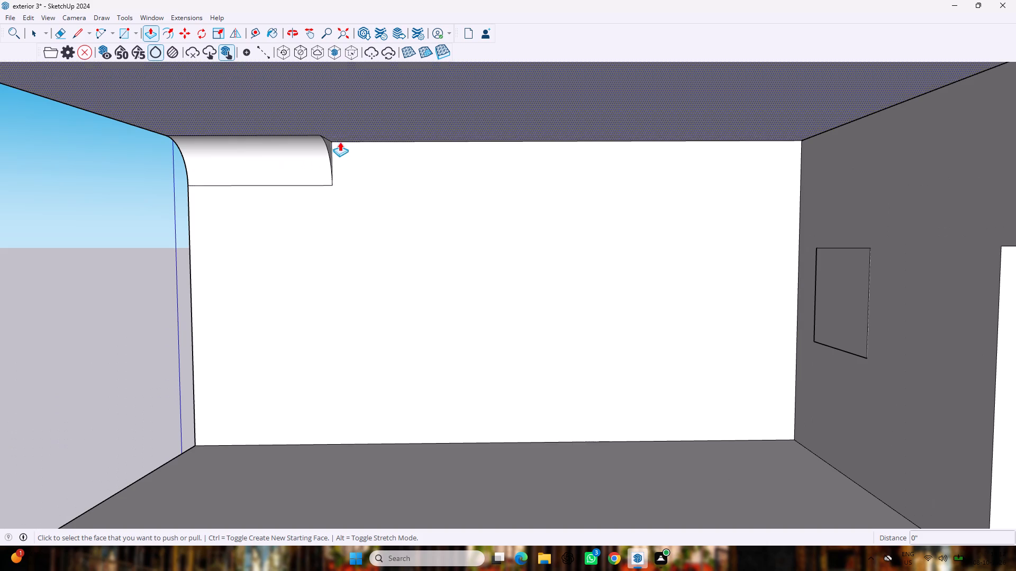
pyautogui.moveTo(328, 141); pyautogui.dragTo(313, 149, button='middle')
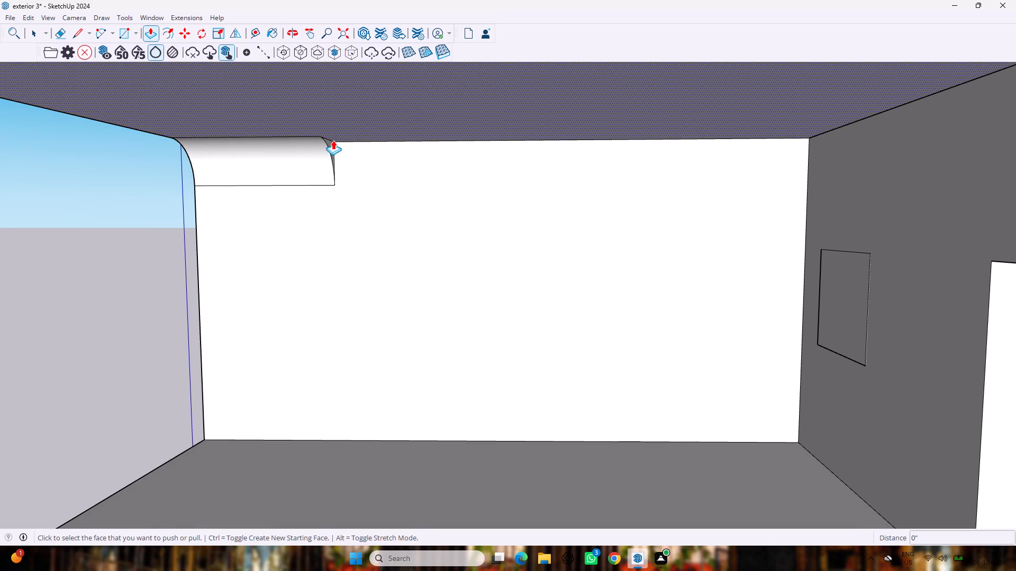
pyautogui.scroll(4, 334, 142)
pyautogui.moveTo(326, 145); pyautogui.dragTo(362, 160)
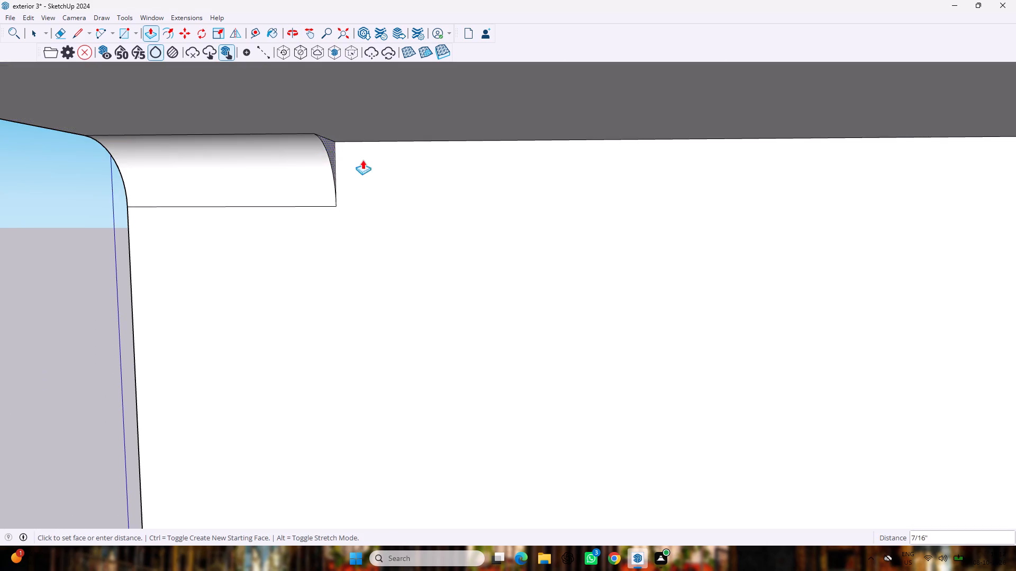
pyautogui.moveTo(362, 160); pyautogui.dragTo(843, 201)
pyautogui.scroll(-8, 842, 198)
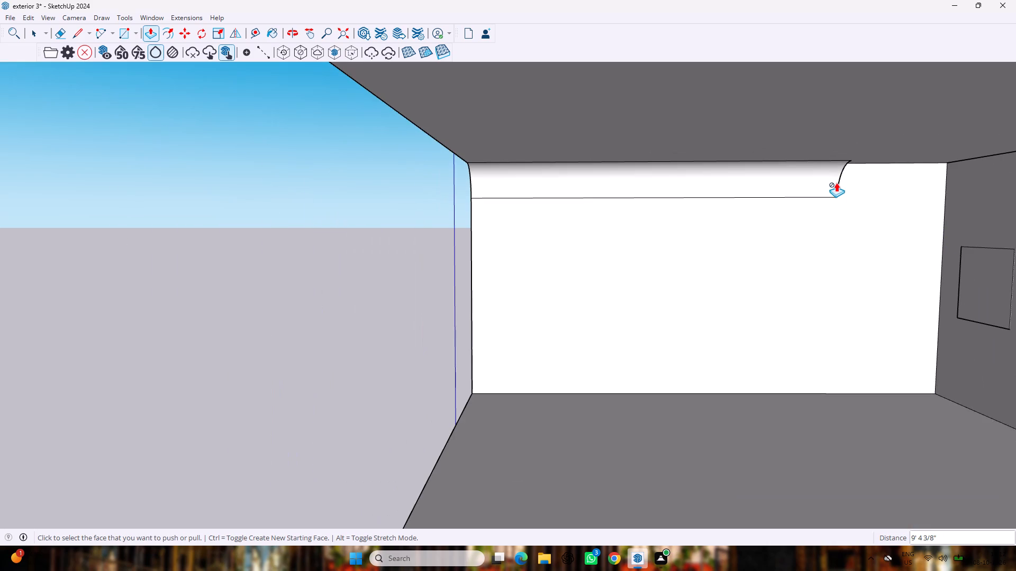
# Extend the inner upper corner fillet's rear end face about 3' 10" further along the side wall to the house wall.
pyautogui.moveTo(853, 165); pyautogui.dragTo(725, 156, button='middle')
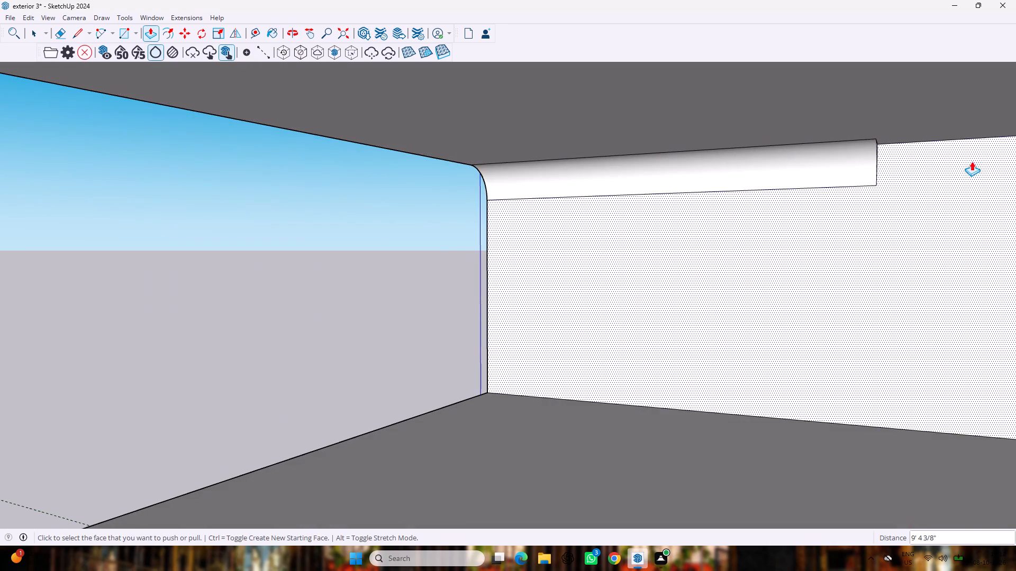
pyautogui.moveTo(972, 159); pyautogui.dragTo(868, 173, button='middle')
pyautogui.scroll(-4, 870, 174)
pyautogui.scroll(1, 871, 159)
pyautogui.scroll(-5, 871, 160)
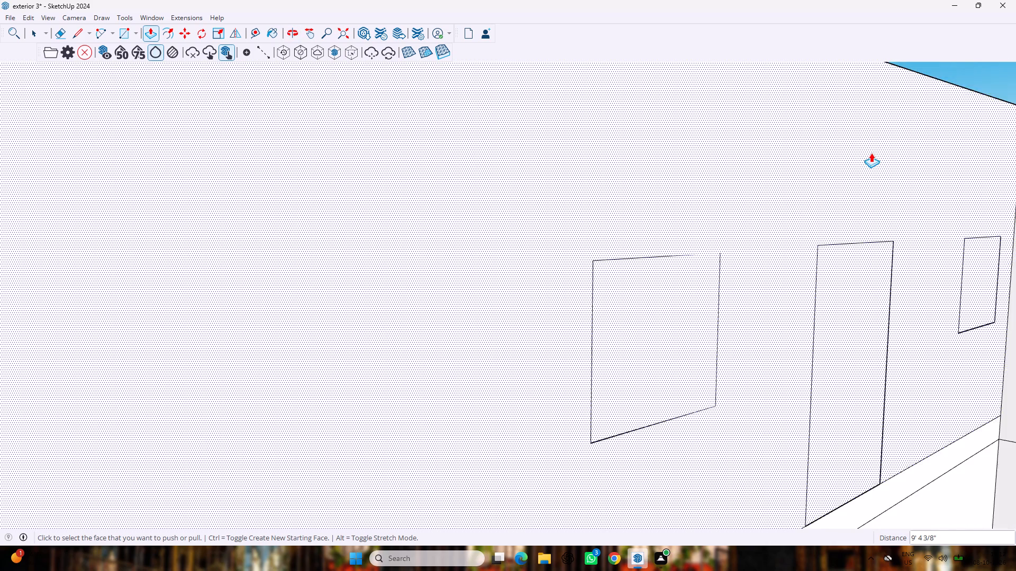
pyautogui.scroll(-9, 871, 153)
pyautogui.scroll(-3, 743, 189)
pyautogui.scroll(1, 743, 191)
pyautogui.scroll(-6, 743, 191)
pyautogui.scroll(1, 739, 166)
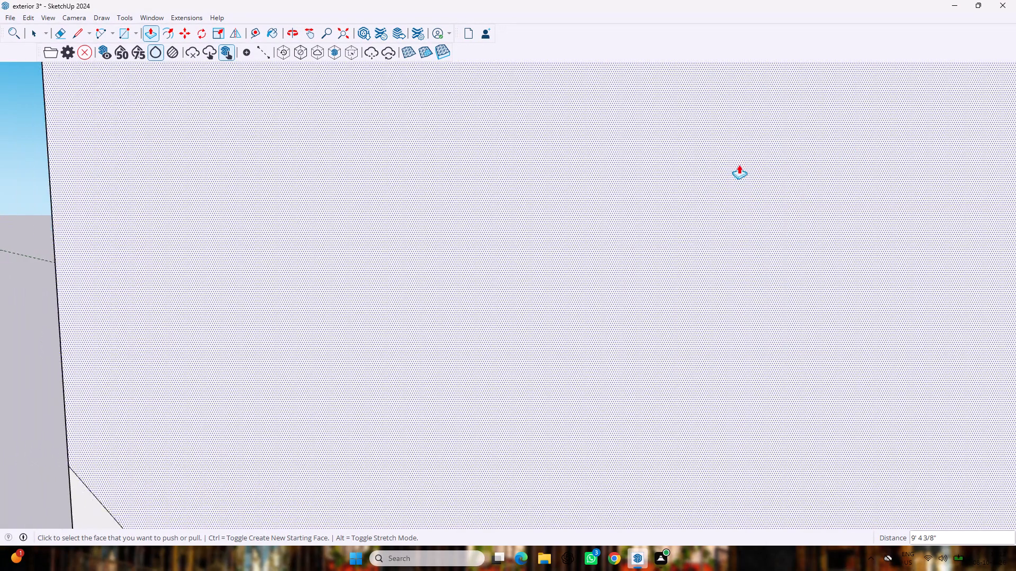
pyautogui.scroll(-7, 739, 164)
pyautogui.moveTo(230, 119); pyautogui.dragTo(687, 191, button='middle')
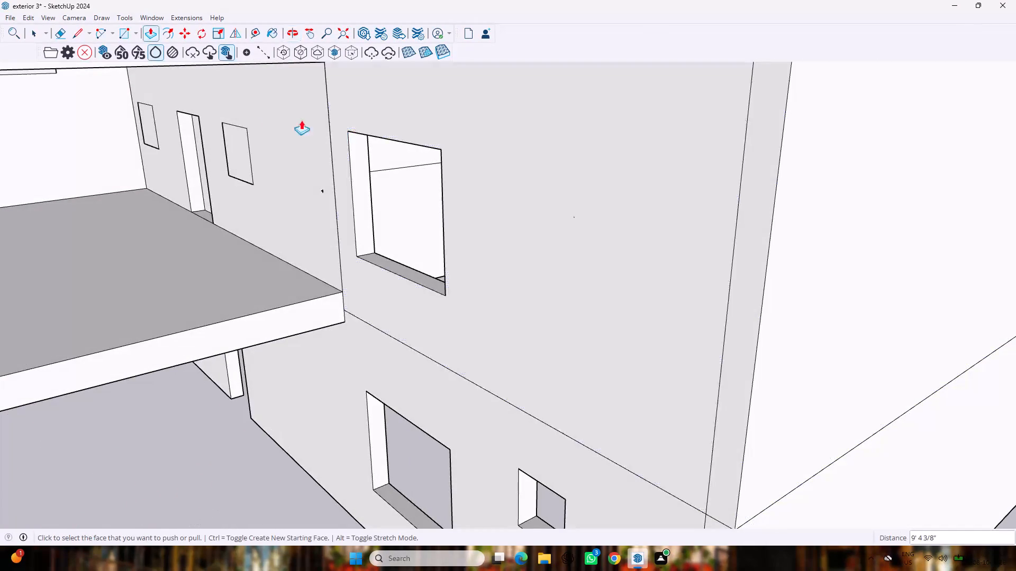
pyautogui.scroll(7, 206, 112)
pyautogui.scroll(-16, 195, 89)
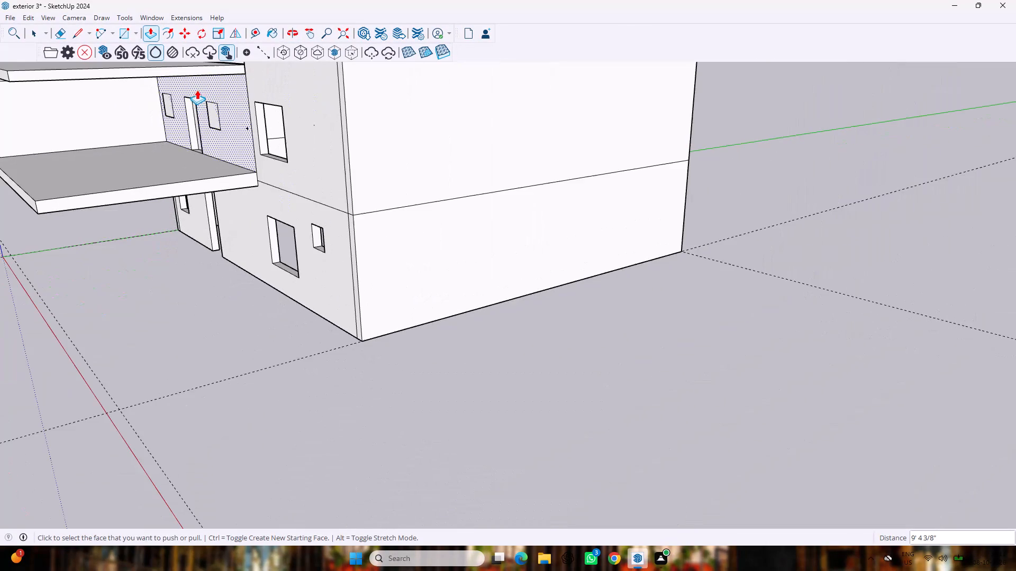
pyautogui.scroll(9, 162, 85)
pyautogui.moveTo(152, 61); pyautogui.dragTo(134, 70, button='middle')
pyautogui.scroll(1, 152, 61)
pyautogui.middleClick(139, 86)
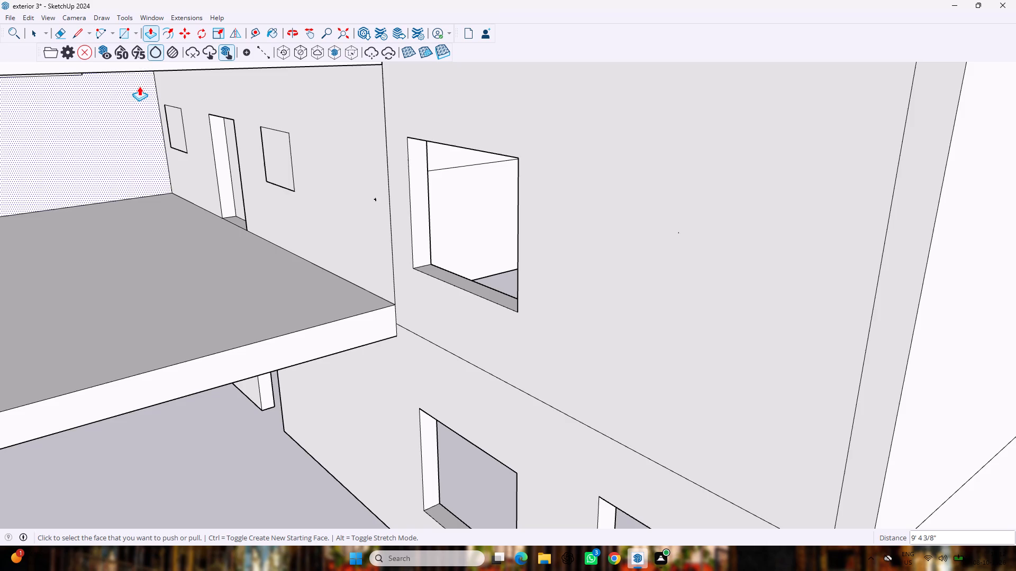
pyautogui.scroll(3, 140, 85)
pyautogui.scroll(-9, 144, 66)
pyautogui.scroll(1, 141, 62)
pyautogui.moveTo(141, 62); pyautogui.dragTo(143, 42, button='middle')
pyautogui.scroll(5, 125, 109)
pyautogui.scroll(-5, 125, 76)
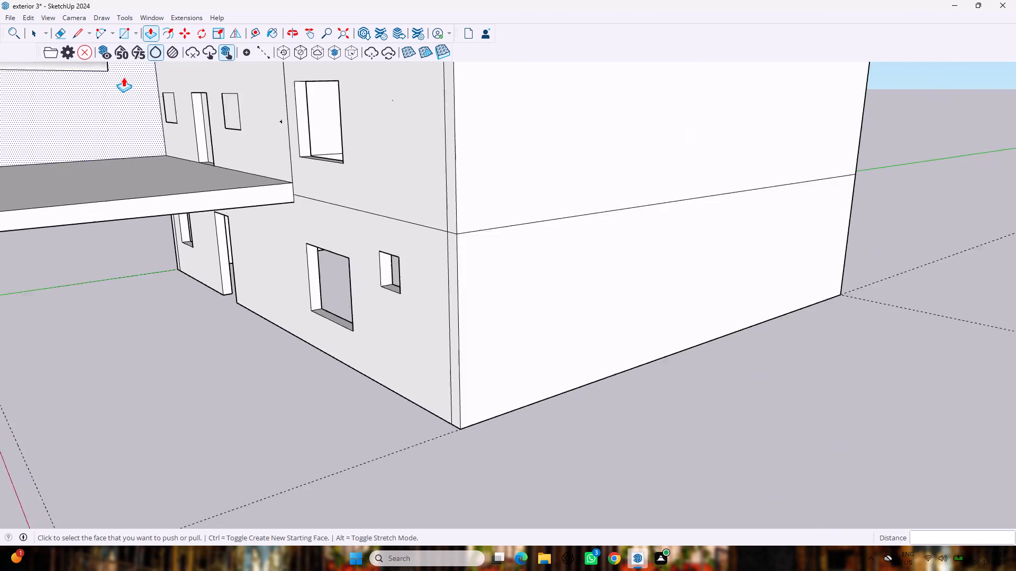
pyautogui.scroll(-4, 123, 77)
pyautogui.scroll(1, 123, 77)
pyautogui.scroll(-20, 123, 78)
pyautogui.scroll(-1, 123, 78)
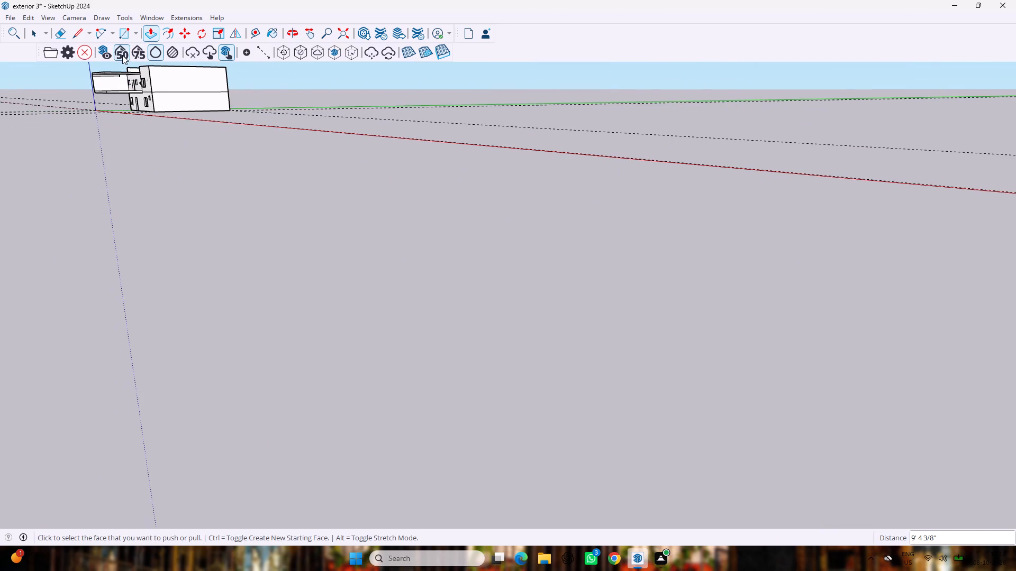
pyautogui.scroll(15, 122, 53)
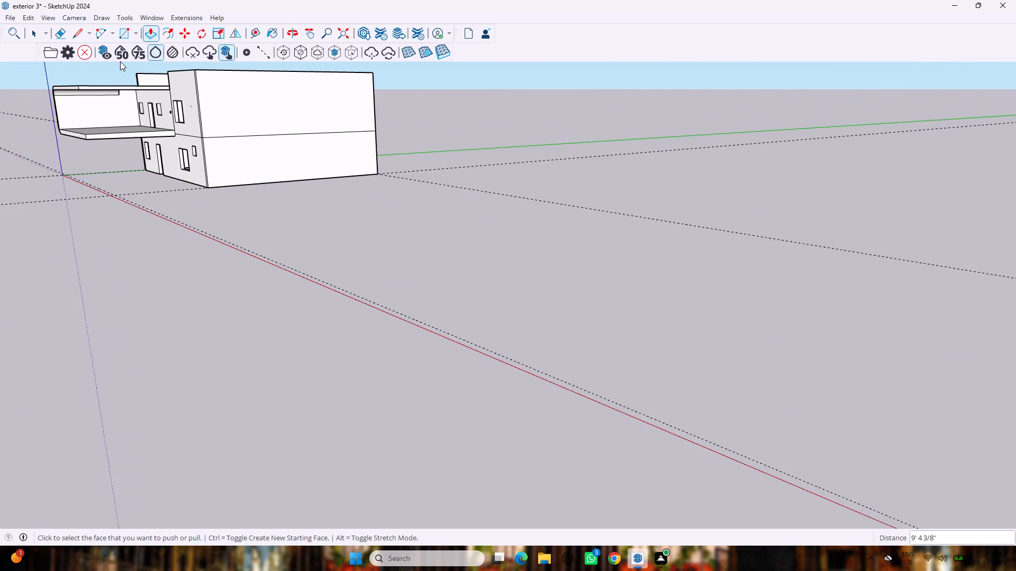
pyautogui.scroll(5, 120, 61)
pyautogui.scroll(16, 117, 79)
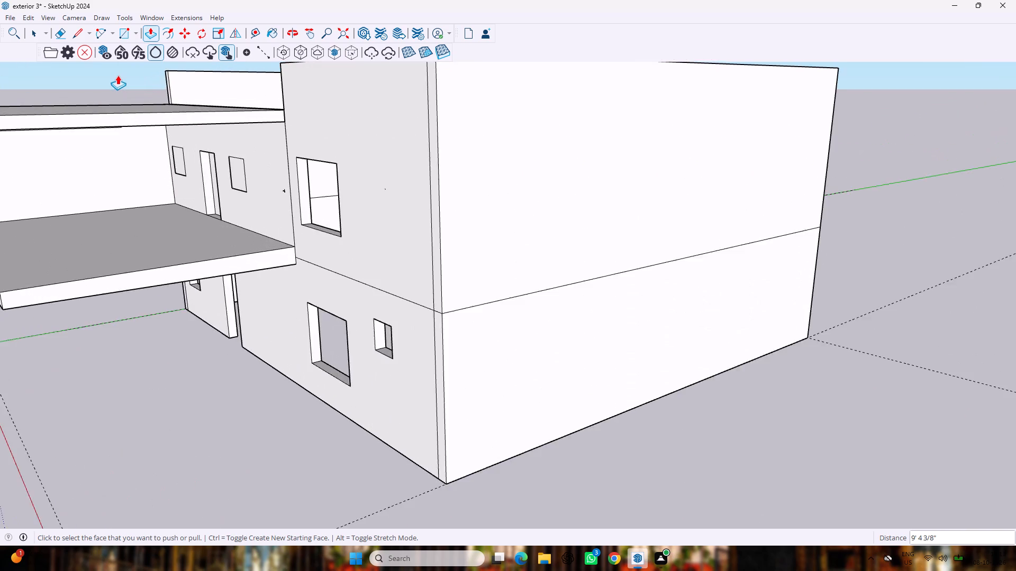
pyautogui.moveTo(108, 171); pyautogui.dragTo(126, 122, button='middle')
pyautogui.scroll(-1, 126, 122)
pyautogui.scroll(4, 126, 122)
pyautogui.moveTo(128, 124); pyautogui.dragTo(128, 128, button='middle')
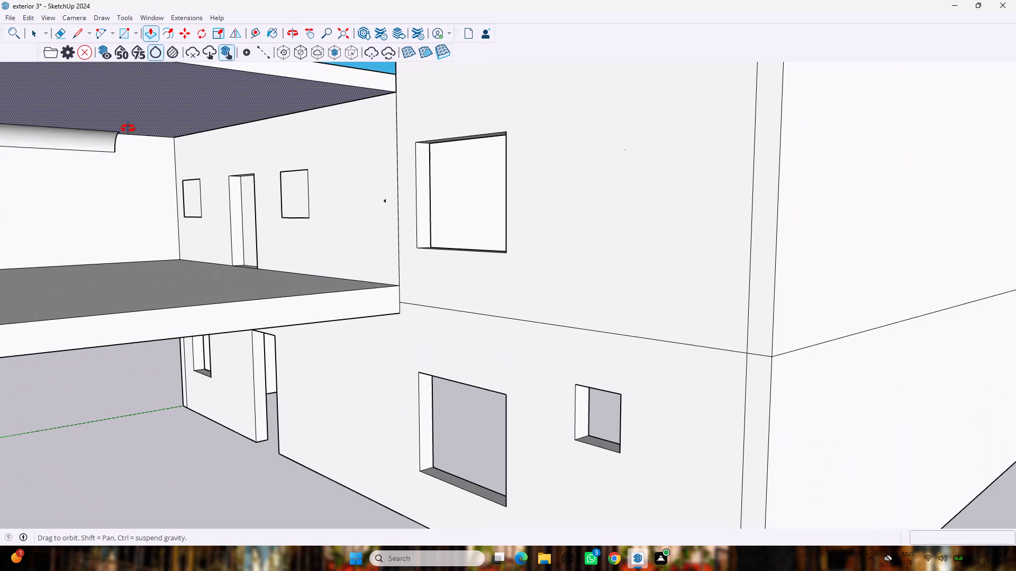
pyautogui.moveTo(128, 128); pyautogui.dragTo(57, 125, button='middle')
pyautogui.scroll(7, 143, 156)
pyautogui.moveTo(288, 122); pyautogui.dragTo(288, 126, button='middle')
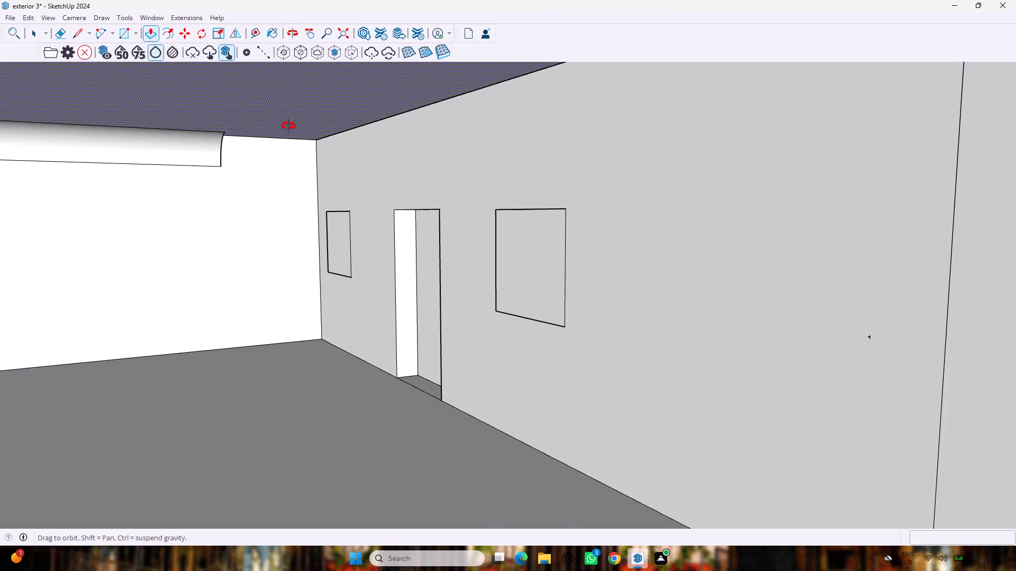
pyautogui.moveTo(288, 126); pyautogui.dragTo(214, 130, button='middle')
pyautogui.scroll(6, 248, 143)
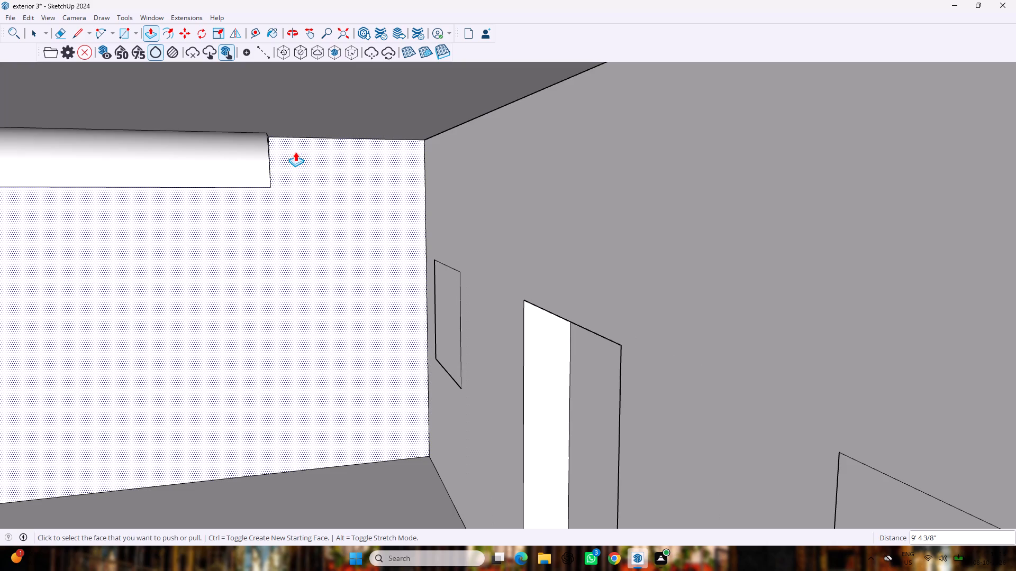
pyautogui.moveTo(287, 157); pyautogui.dragTo(262, 158, button='middle')
pyautogui.scroll(1, 273, 140)
pyautogui.moveTo(275, 139); pyautogui.dragTo(267, 143, button='middle')
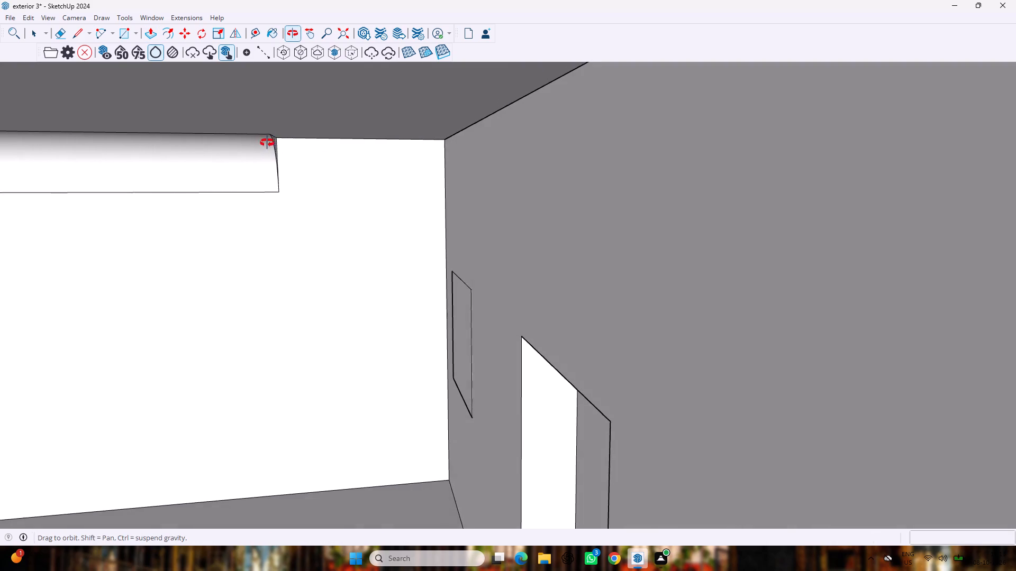
pyautogui.moveTo(267, 143); pyautogui.dragTo(259, 144, button='middle')
pyautogui.scroll(6, 282, 136)
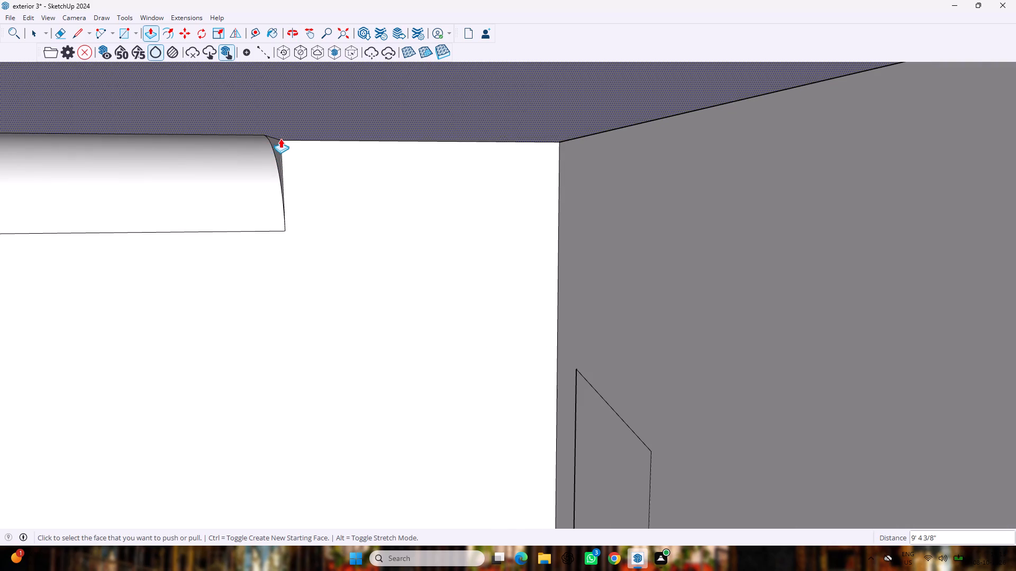
pyautogui.moveTo(283, 150); pyautogui.dragTo(328, 169)
pyautogui.press('Escape')
pyautogui.scroll(3, 316, 162)
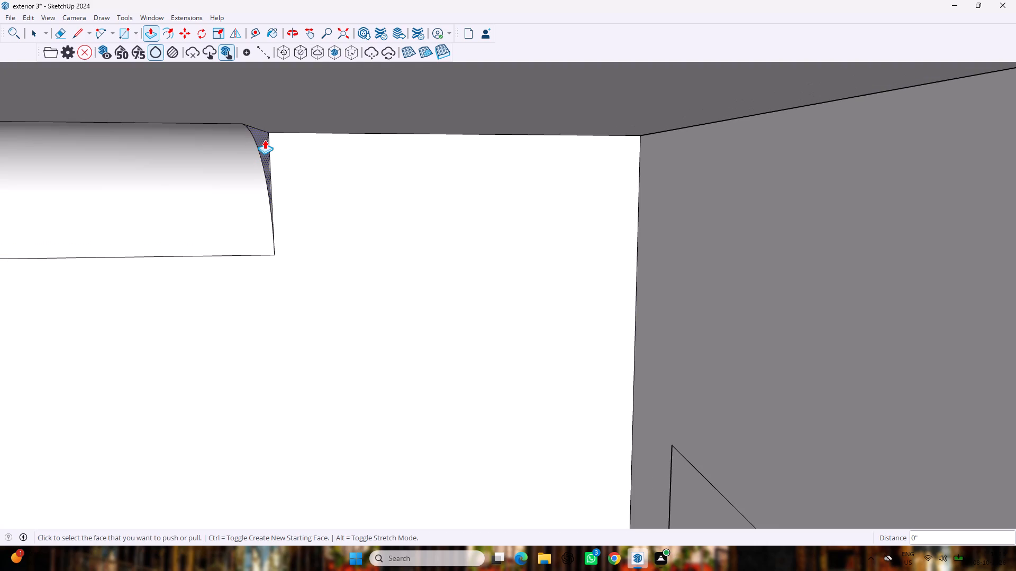
pyautogui.moveTo(265, 140); pyautogui.dragTo(641, 201)
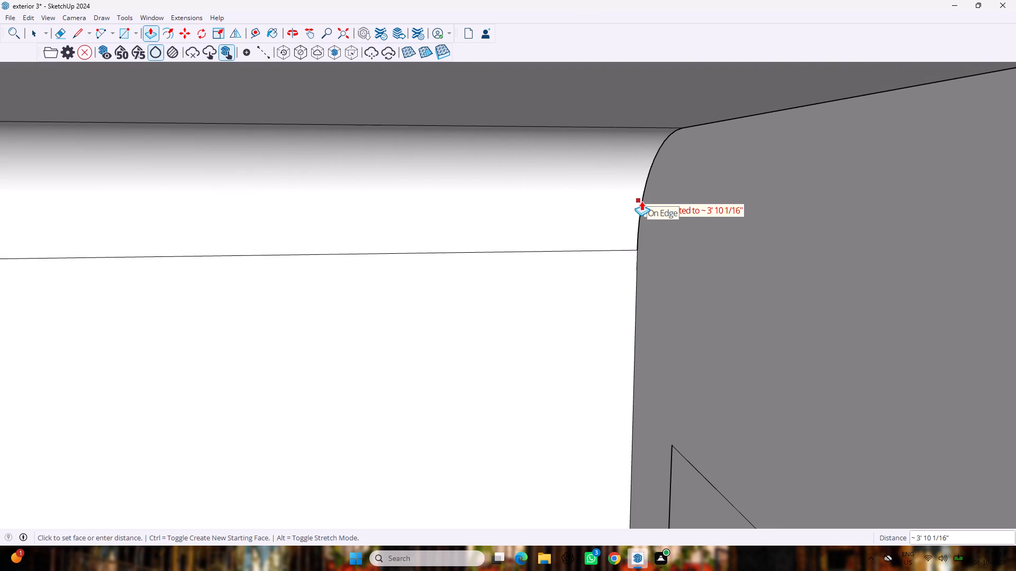
pyautogui.moveTo(641, 201); pyautogui.dragTo(647, 201)
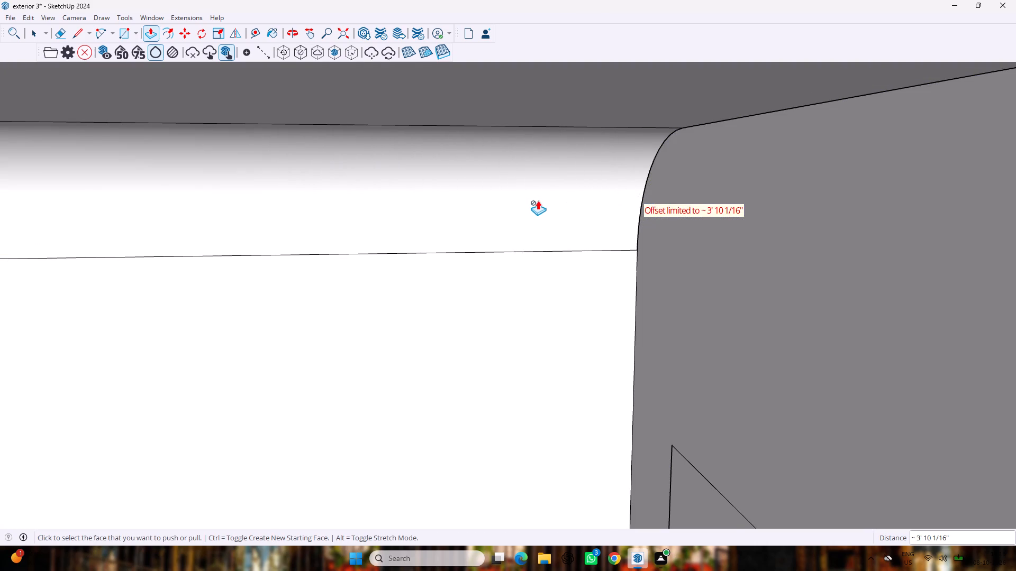
# Erase the leftover square corner edges outside the inner upper arc on the balcony frame's front face.
pyautogui.scroll(-14, 538, 200)
pyautogui.scroll(1, 545, 185)
pyautogui.scroll(-9, 545, 186)
pyautogui.moveTo(293, 202); pyautogui.dragTo(294, 205, button='middle')
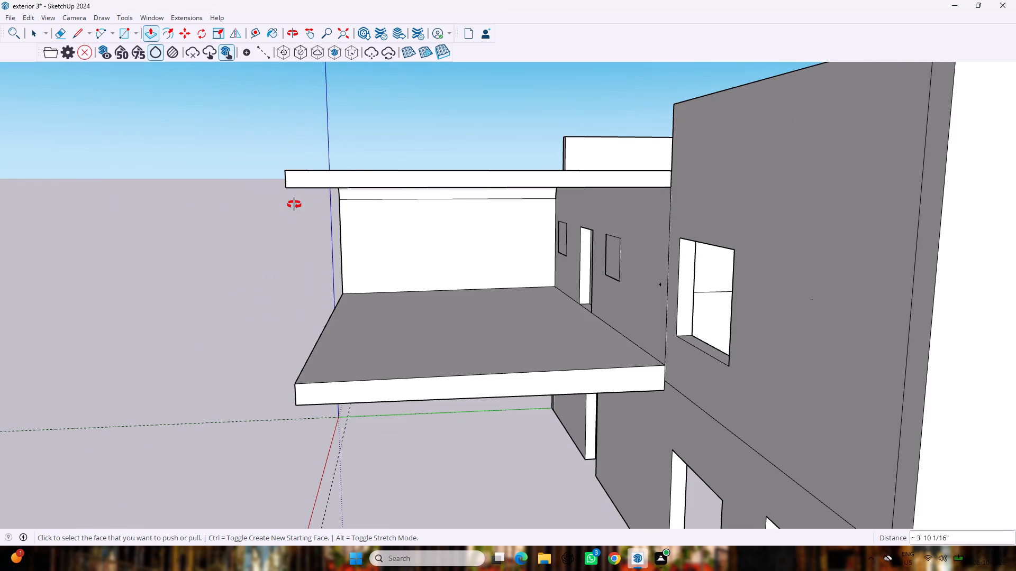
pyautogui.moveTo(294, 205); pyautogui.dragTo(603, 229, button='middle')
pyautogui.scroll(4, 326, 175)
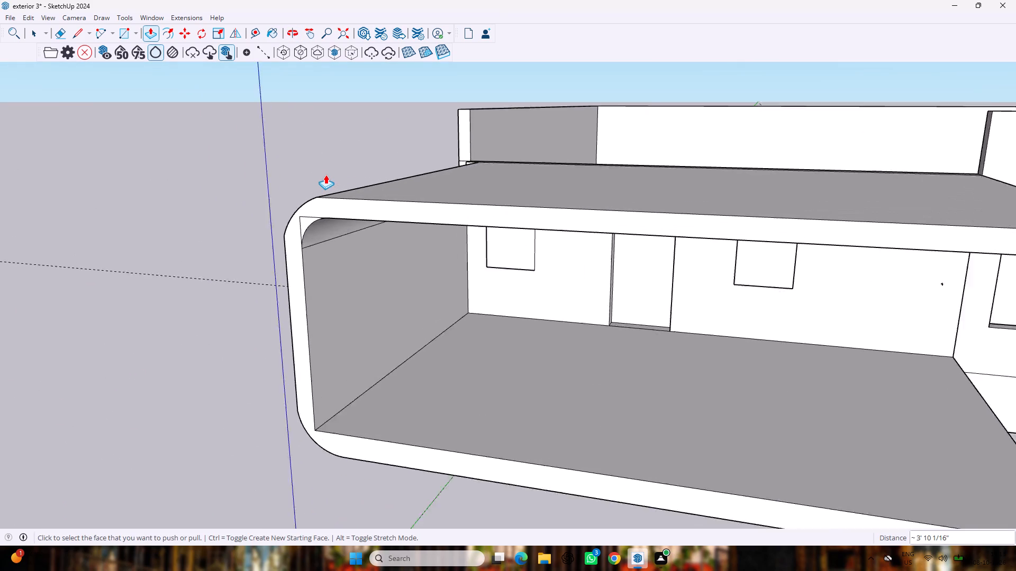
pyautogui.scroll(2, 325, 174)
pyautogui.press('e')
pyautogui.moveTo(290, 247); pyautogui.dragTo(291, 247)
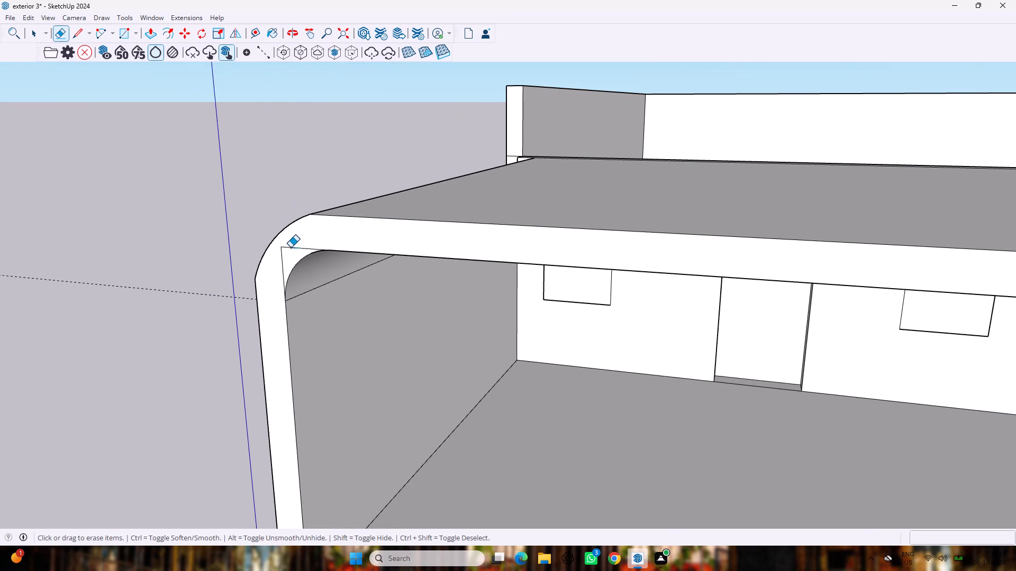
pyautogui.moveTo(291, 247); pyautogui.dragTo(280, 268)
# Draw an arc about 1' 7" long with a bulge of about 1 3/8" across the inner lower corner of the balcony opening.
pyautogui.scroll(-3, 279, 267)
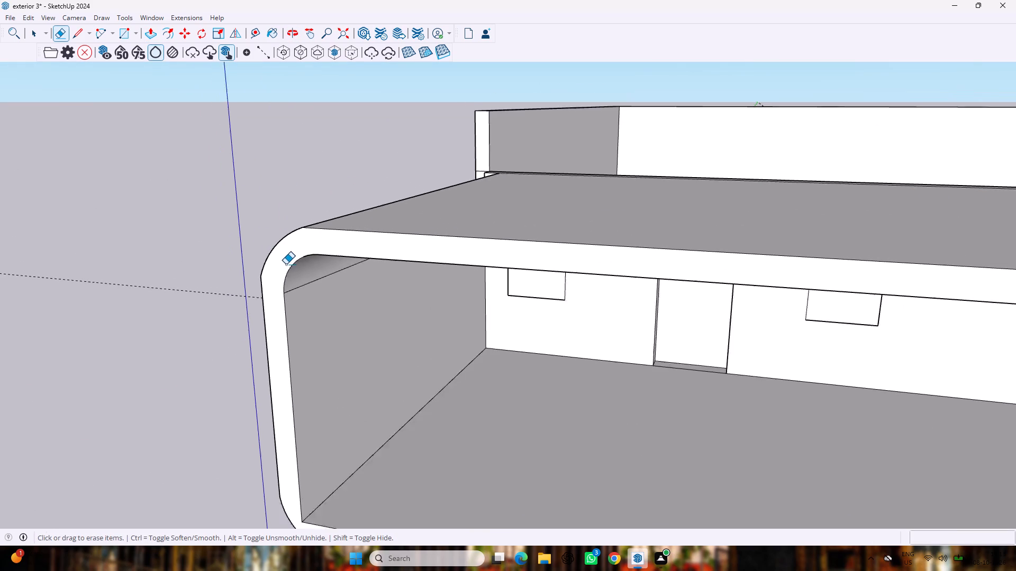
pyautogui.scroll(-9, 286, 264)
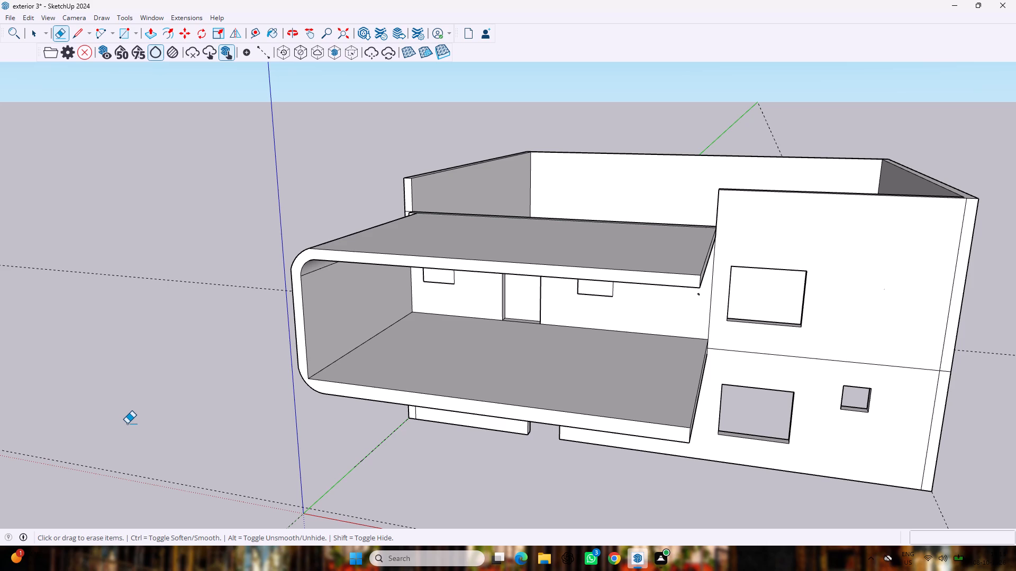
pyautogui.press('a')
pyautogui.scroll(2, 276, 429)
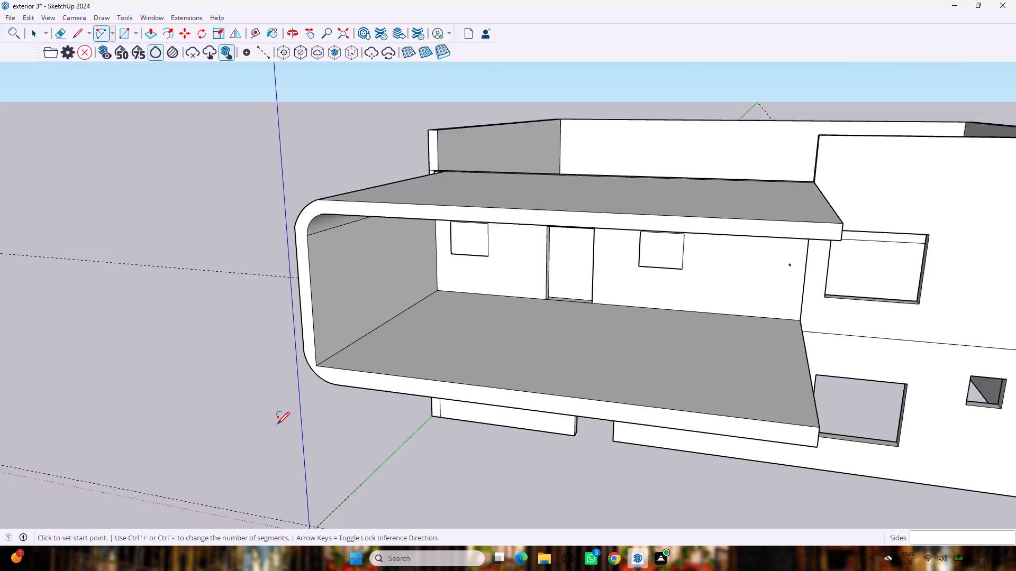
pyautogui.scroll(3, 277, 424)
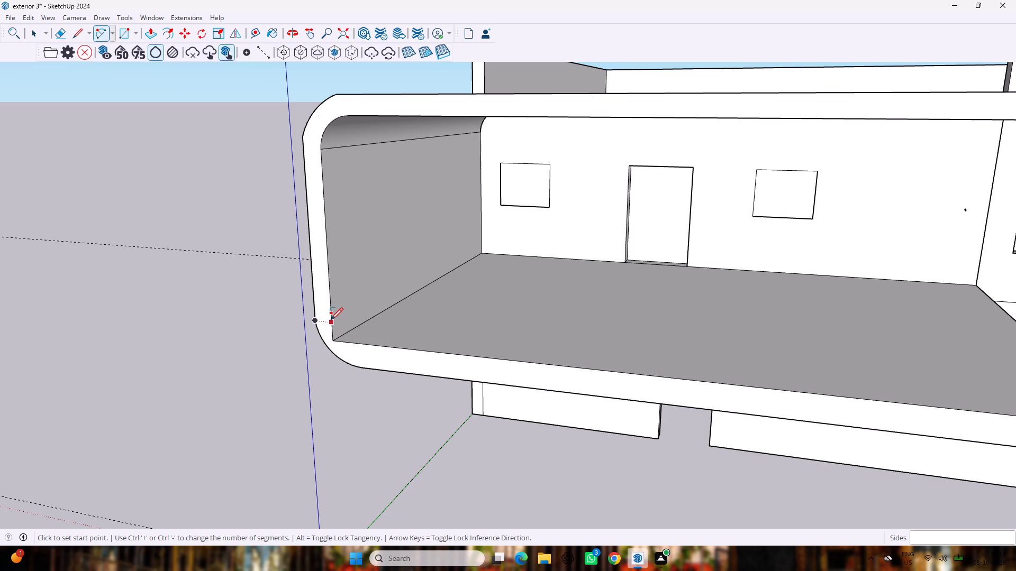
pyautogui.click(330, 320)
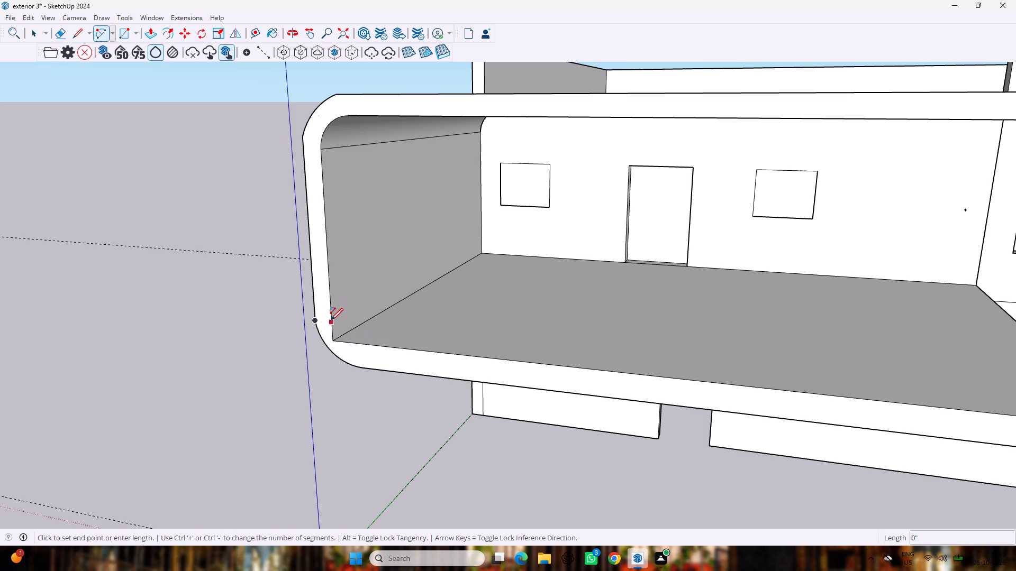
pyautogui.click(362, 346)
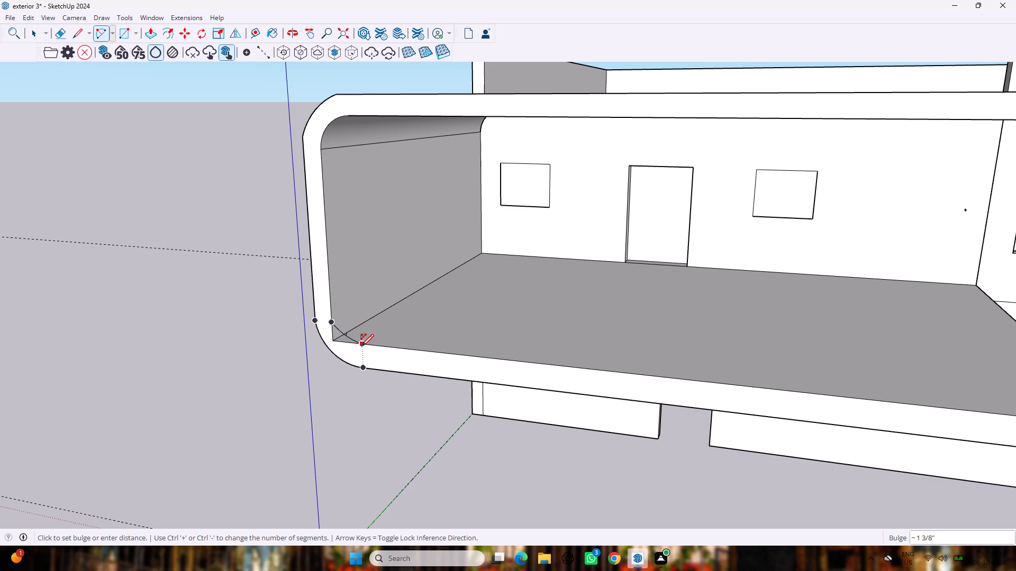
pyautogui.click(361, 346)
# Push the small face between the inner lower arc and the corner about 18' 9" back to the house wall.
pyautogui.press('p')
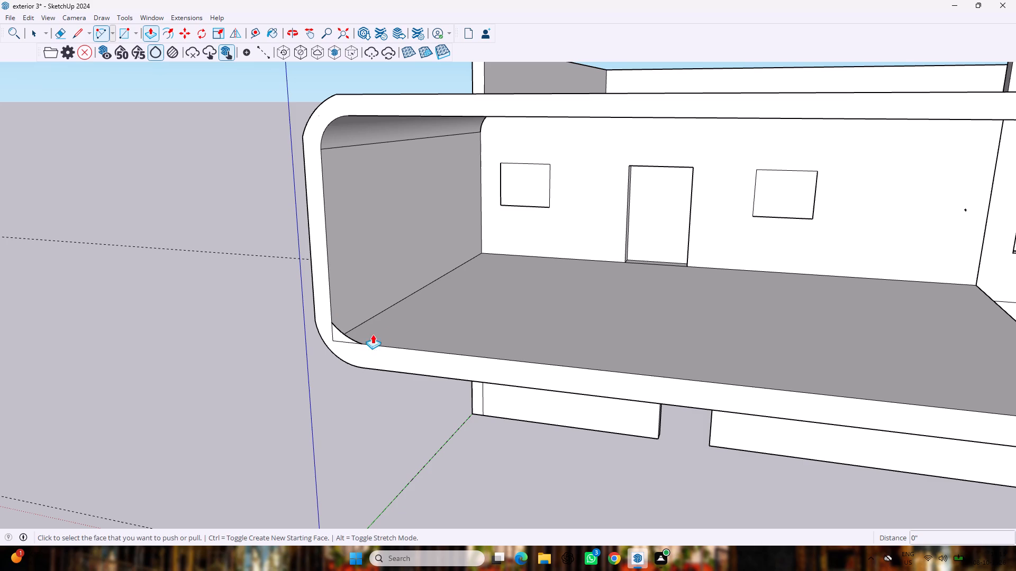
pyautogui.moveTo(339, 332); pyautogui.dragTo(451, 266)
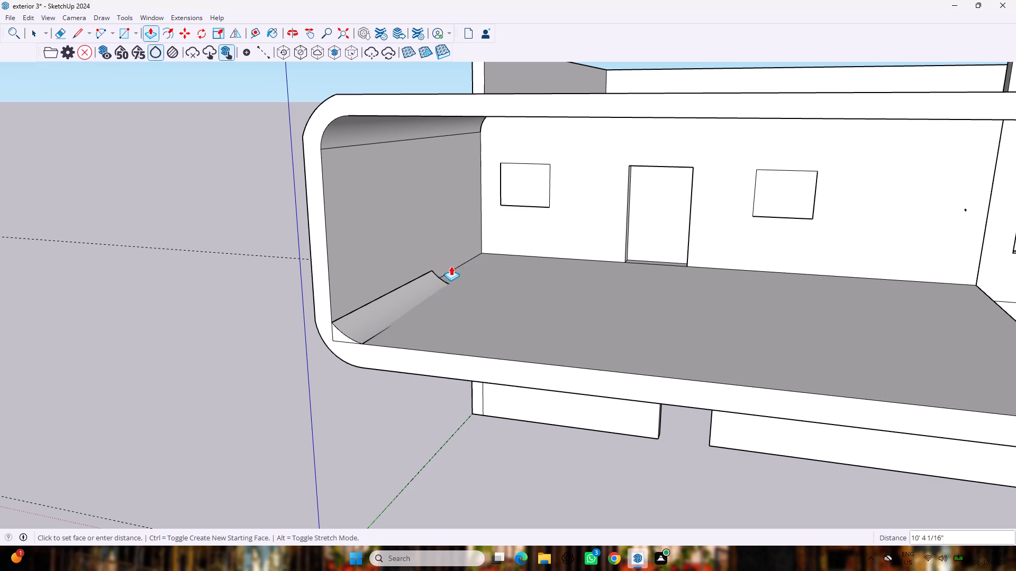
pyautogui.moveTo(451, 266); pyautogui.dragTo(492, 244)
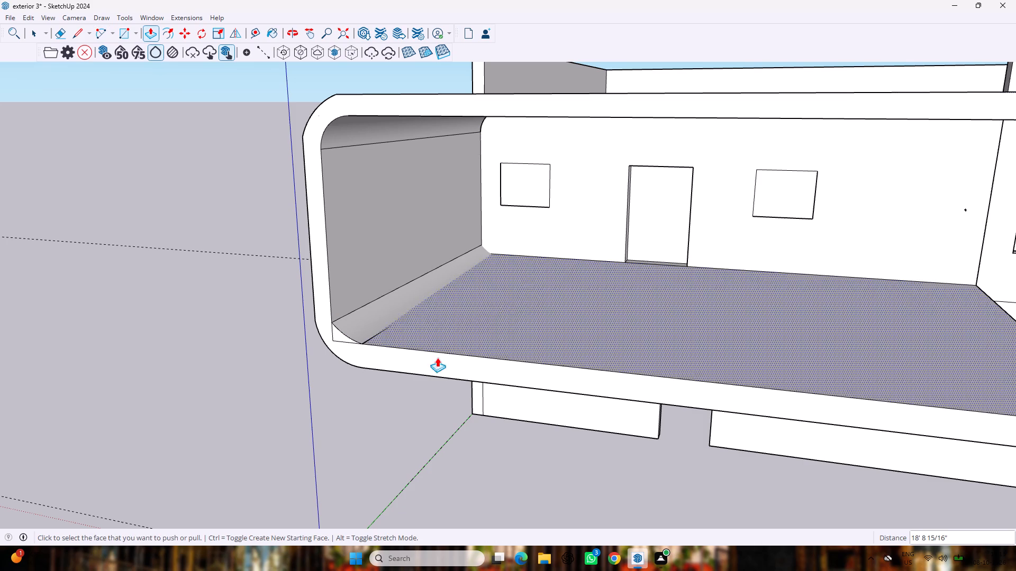
pyautogui.press('space')
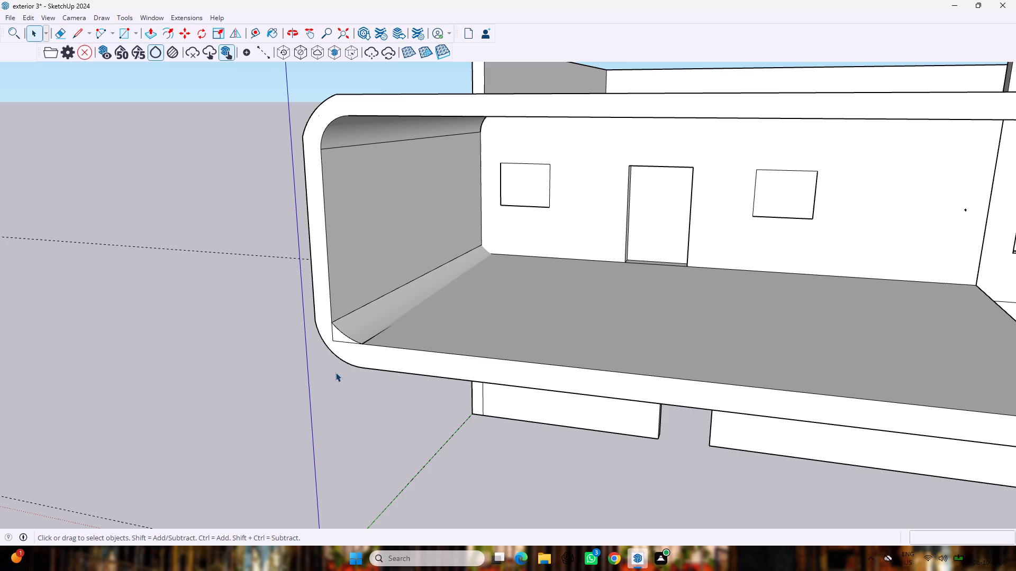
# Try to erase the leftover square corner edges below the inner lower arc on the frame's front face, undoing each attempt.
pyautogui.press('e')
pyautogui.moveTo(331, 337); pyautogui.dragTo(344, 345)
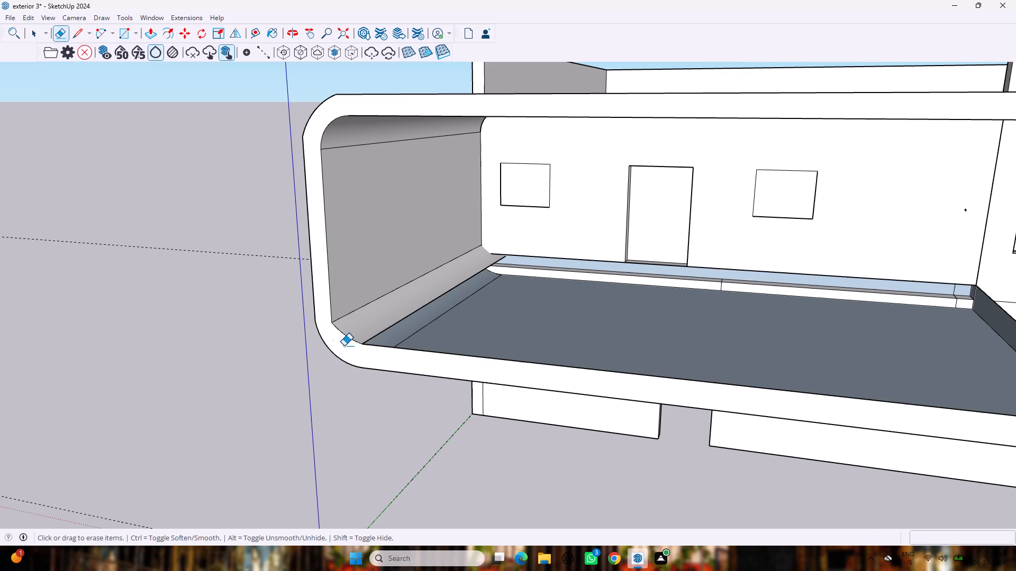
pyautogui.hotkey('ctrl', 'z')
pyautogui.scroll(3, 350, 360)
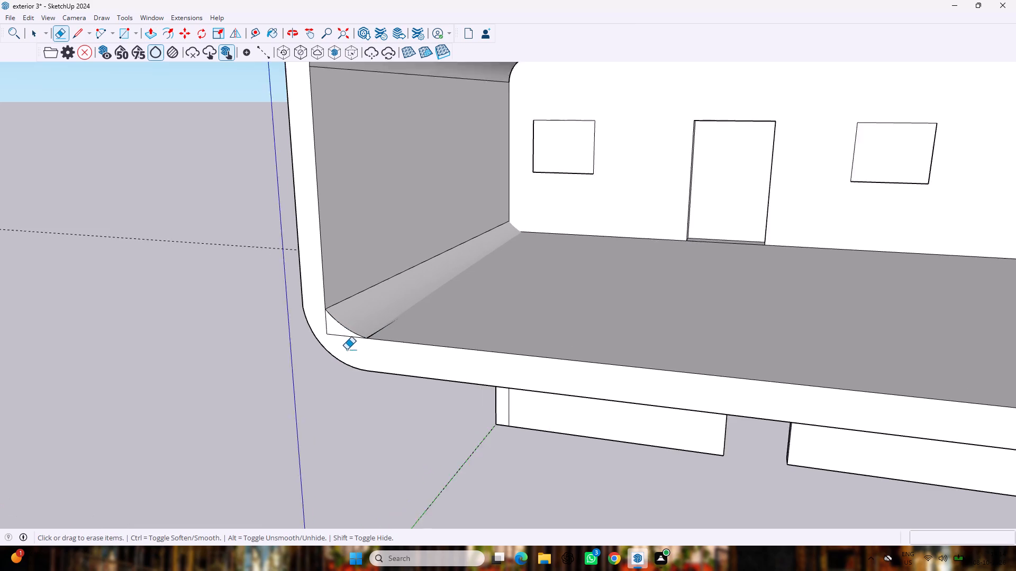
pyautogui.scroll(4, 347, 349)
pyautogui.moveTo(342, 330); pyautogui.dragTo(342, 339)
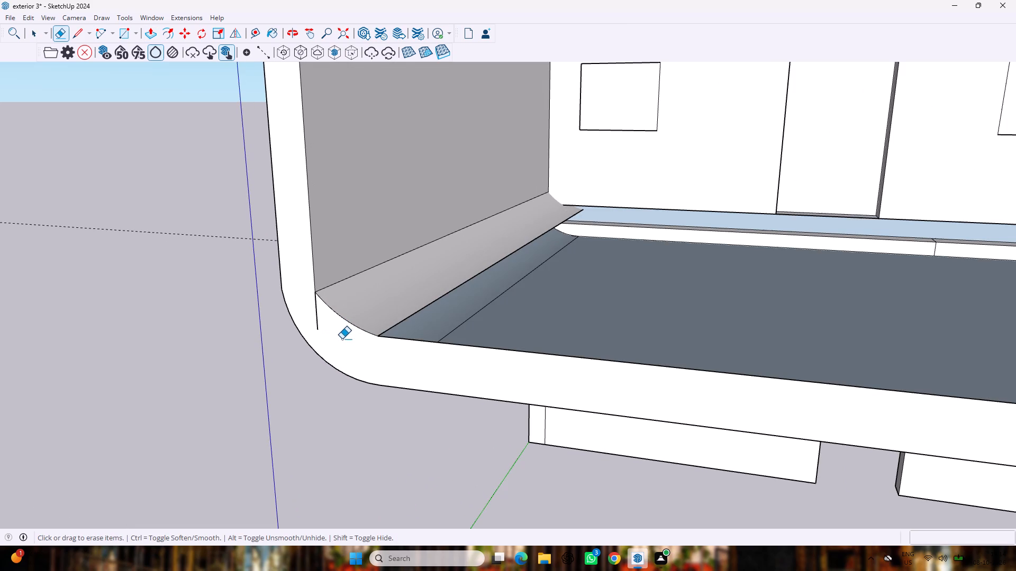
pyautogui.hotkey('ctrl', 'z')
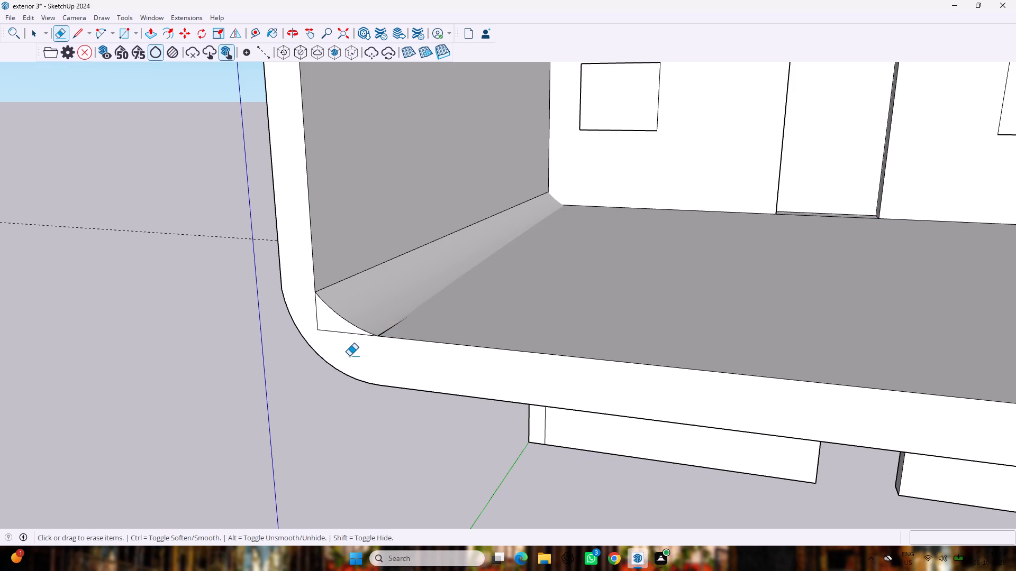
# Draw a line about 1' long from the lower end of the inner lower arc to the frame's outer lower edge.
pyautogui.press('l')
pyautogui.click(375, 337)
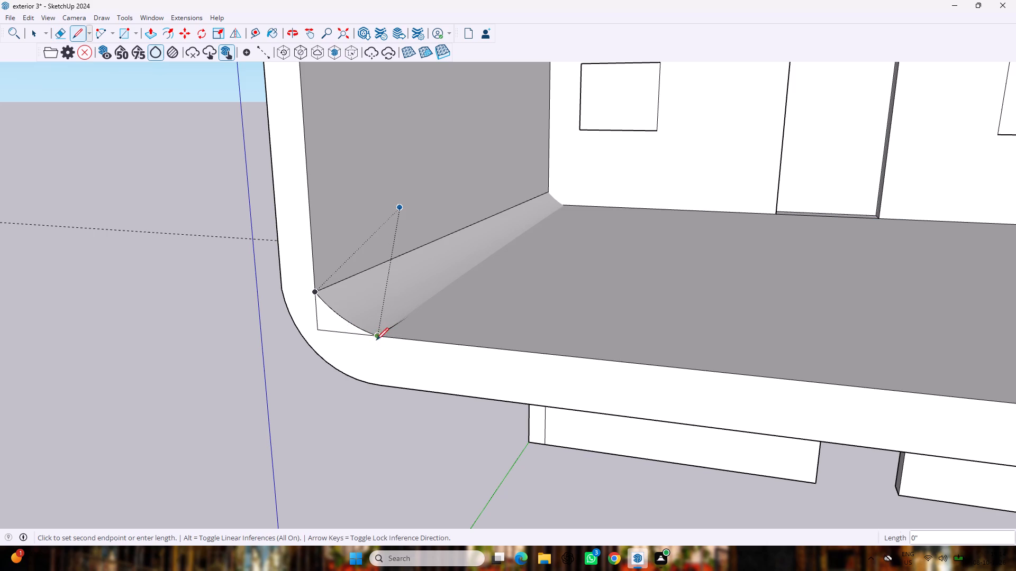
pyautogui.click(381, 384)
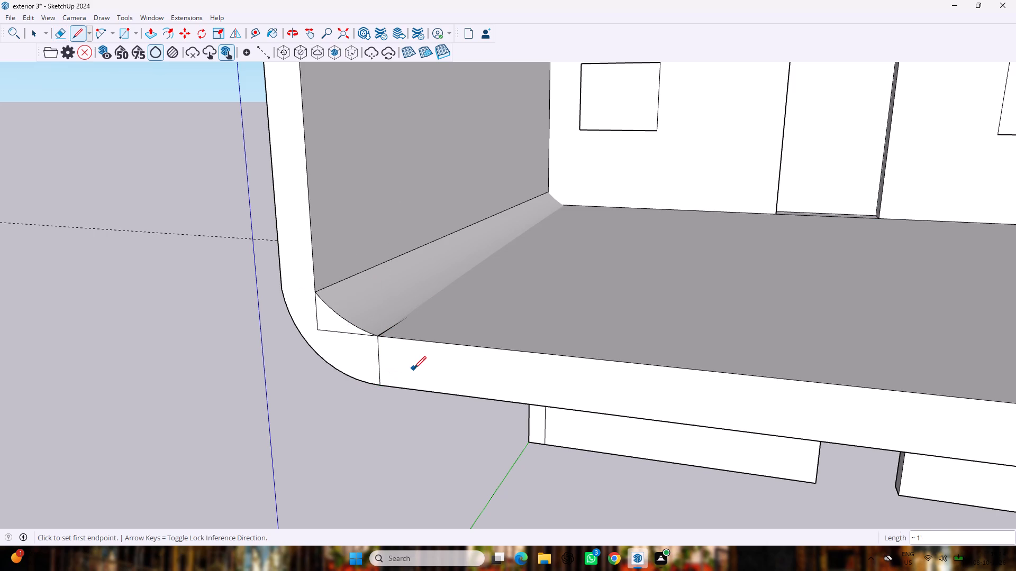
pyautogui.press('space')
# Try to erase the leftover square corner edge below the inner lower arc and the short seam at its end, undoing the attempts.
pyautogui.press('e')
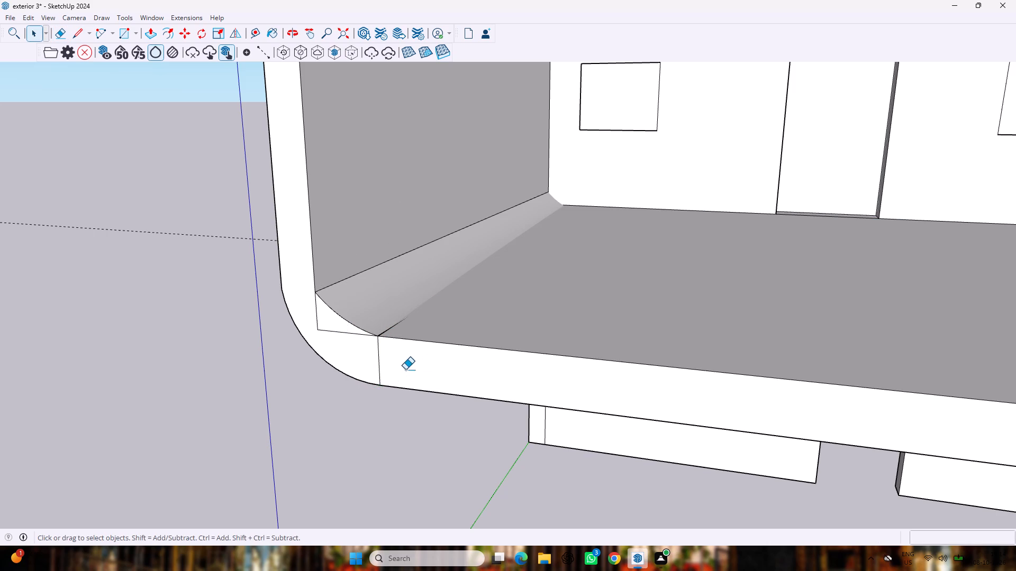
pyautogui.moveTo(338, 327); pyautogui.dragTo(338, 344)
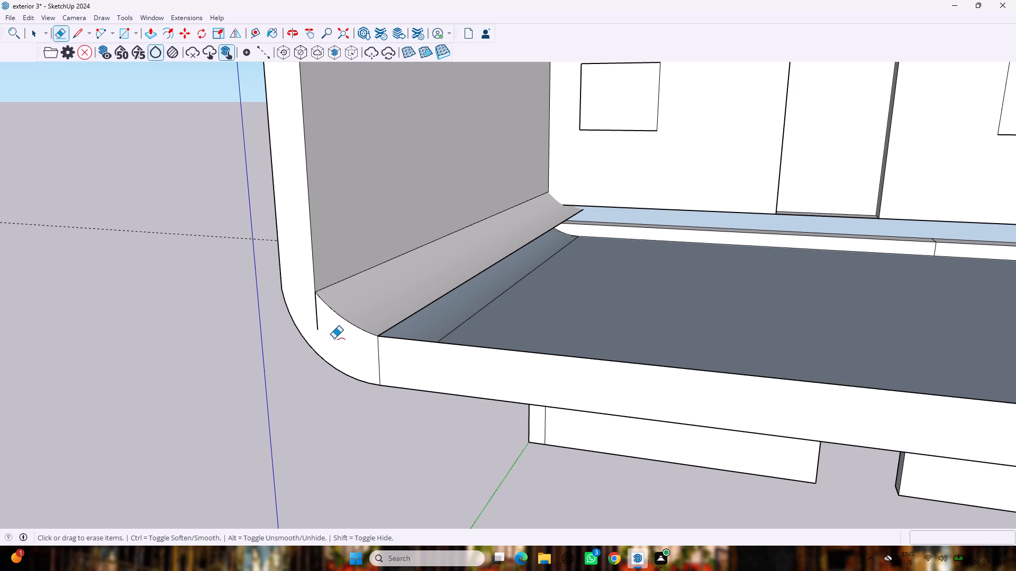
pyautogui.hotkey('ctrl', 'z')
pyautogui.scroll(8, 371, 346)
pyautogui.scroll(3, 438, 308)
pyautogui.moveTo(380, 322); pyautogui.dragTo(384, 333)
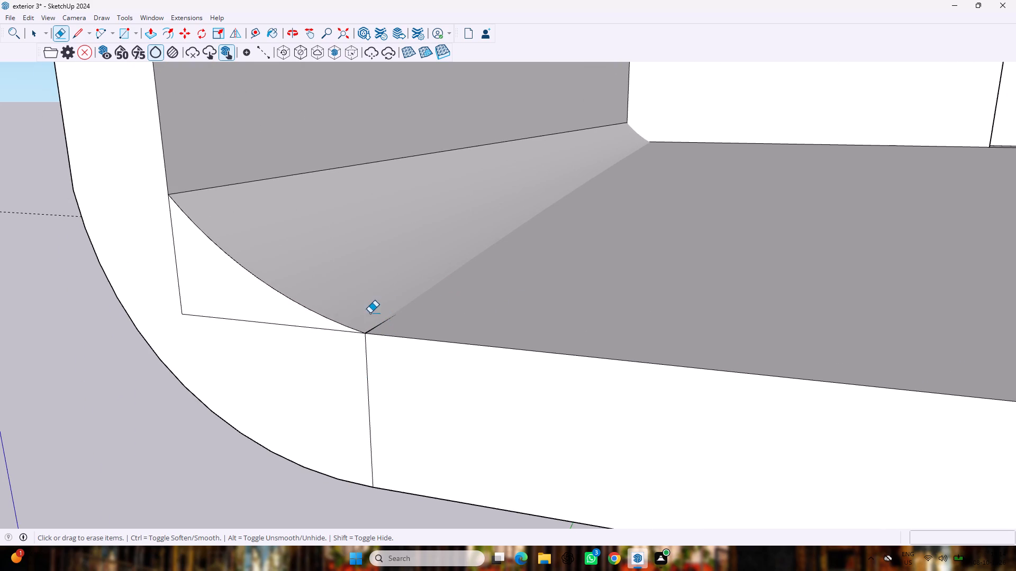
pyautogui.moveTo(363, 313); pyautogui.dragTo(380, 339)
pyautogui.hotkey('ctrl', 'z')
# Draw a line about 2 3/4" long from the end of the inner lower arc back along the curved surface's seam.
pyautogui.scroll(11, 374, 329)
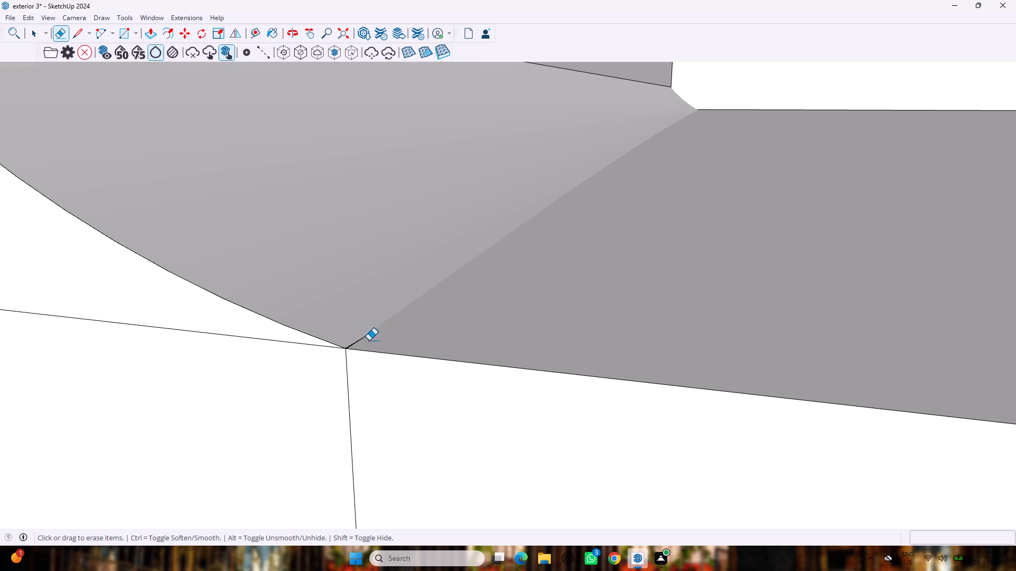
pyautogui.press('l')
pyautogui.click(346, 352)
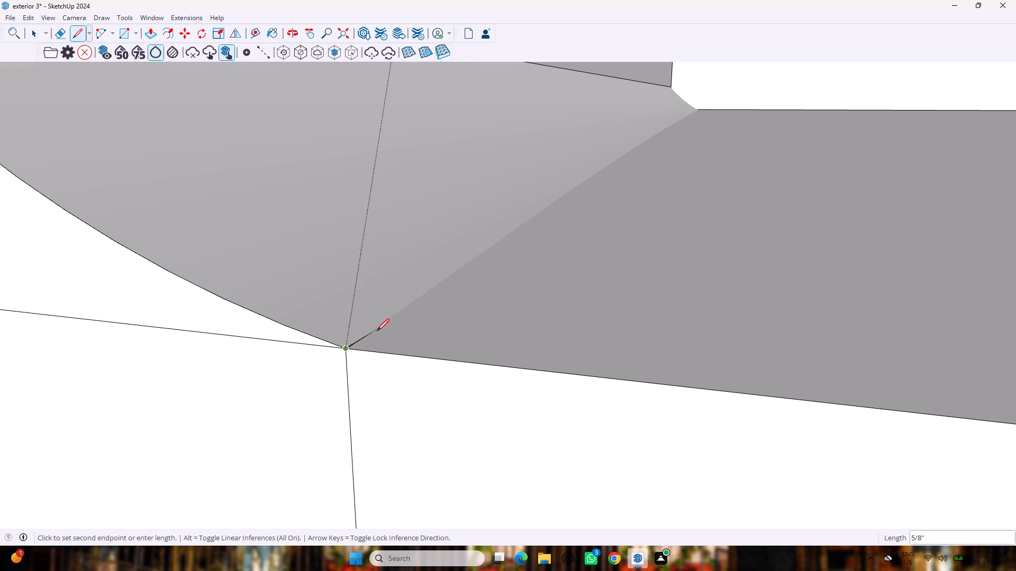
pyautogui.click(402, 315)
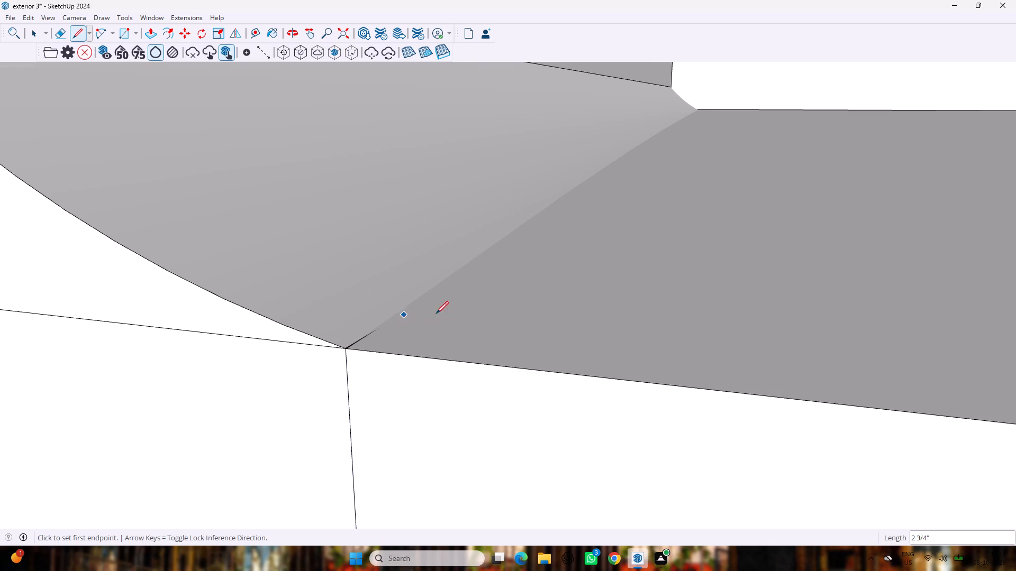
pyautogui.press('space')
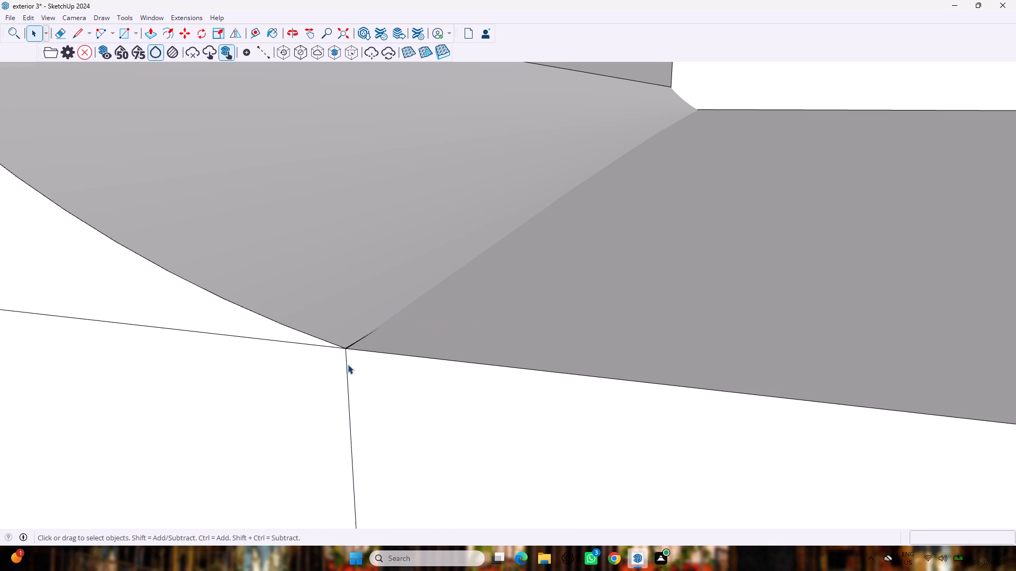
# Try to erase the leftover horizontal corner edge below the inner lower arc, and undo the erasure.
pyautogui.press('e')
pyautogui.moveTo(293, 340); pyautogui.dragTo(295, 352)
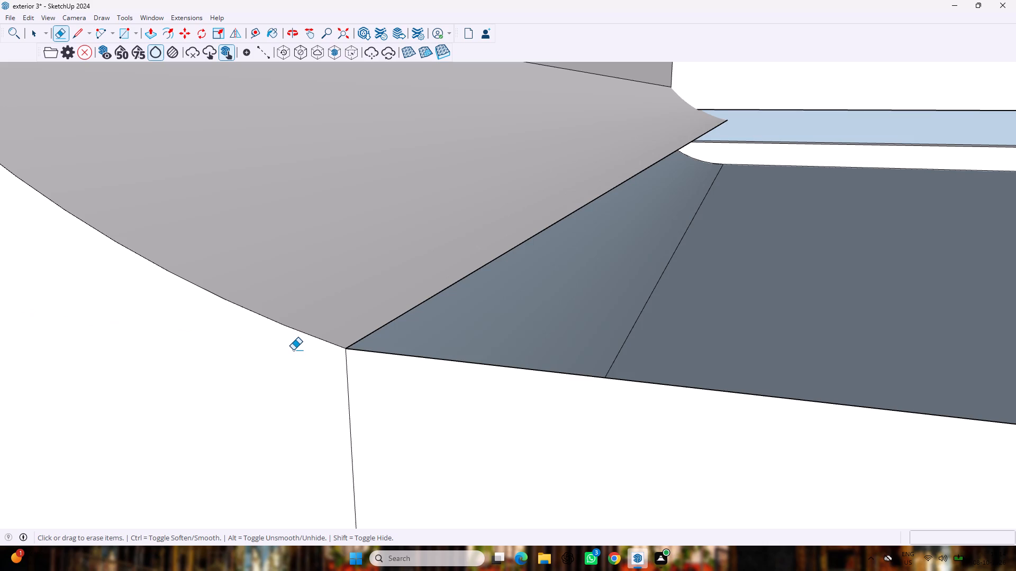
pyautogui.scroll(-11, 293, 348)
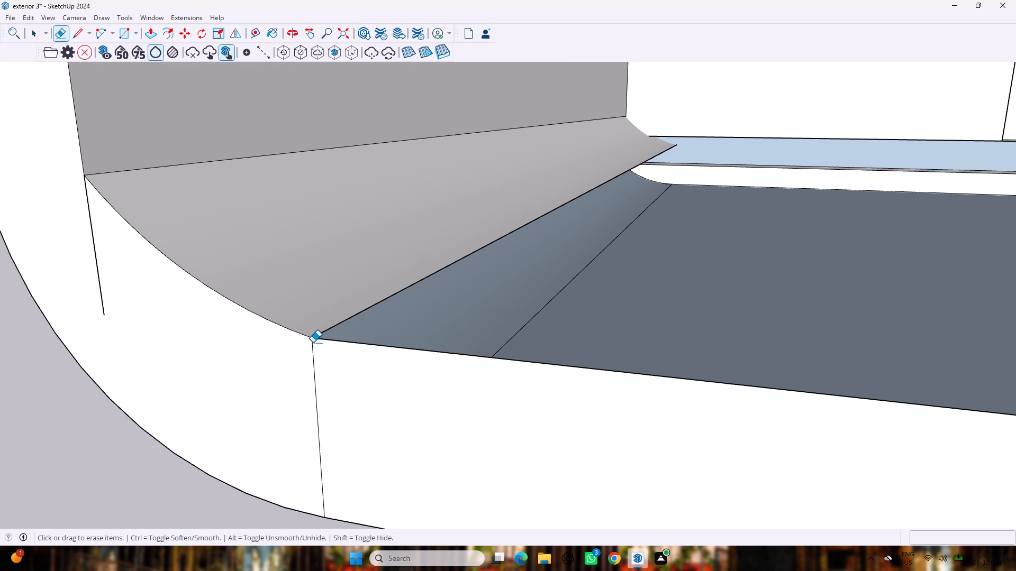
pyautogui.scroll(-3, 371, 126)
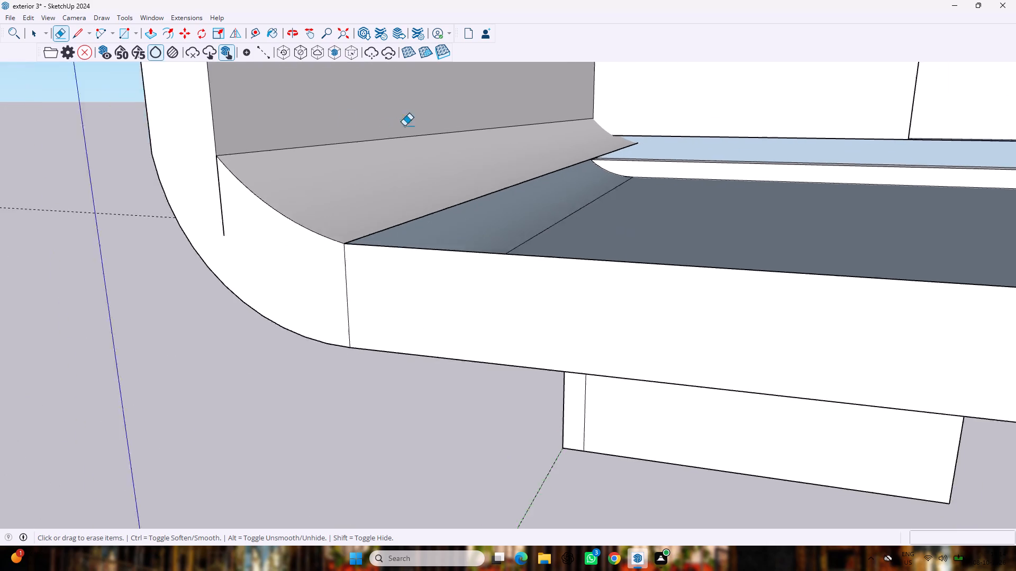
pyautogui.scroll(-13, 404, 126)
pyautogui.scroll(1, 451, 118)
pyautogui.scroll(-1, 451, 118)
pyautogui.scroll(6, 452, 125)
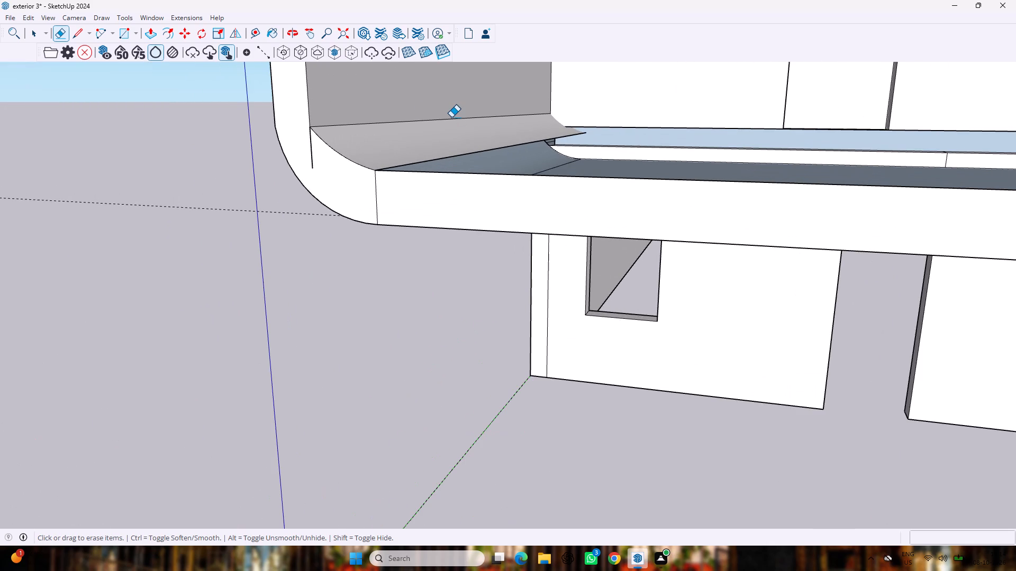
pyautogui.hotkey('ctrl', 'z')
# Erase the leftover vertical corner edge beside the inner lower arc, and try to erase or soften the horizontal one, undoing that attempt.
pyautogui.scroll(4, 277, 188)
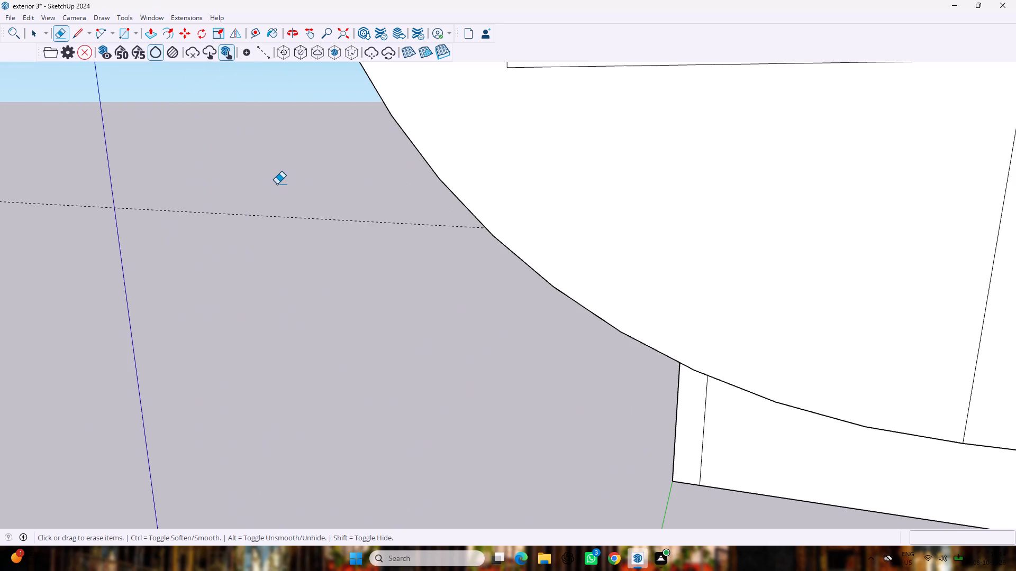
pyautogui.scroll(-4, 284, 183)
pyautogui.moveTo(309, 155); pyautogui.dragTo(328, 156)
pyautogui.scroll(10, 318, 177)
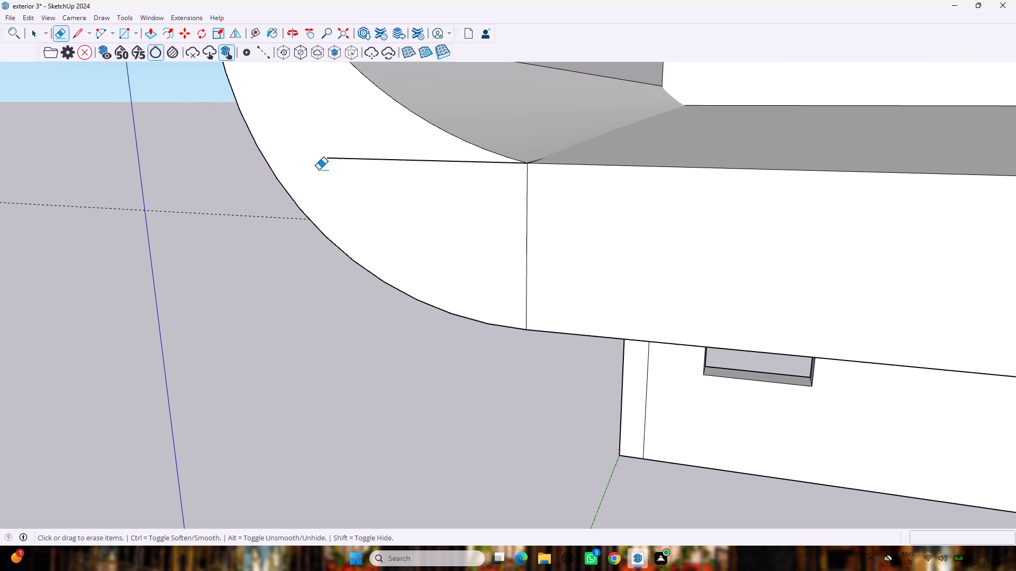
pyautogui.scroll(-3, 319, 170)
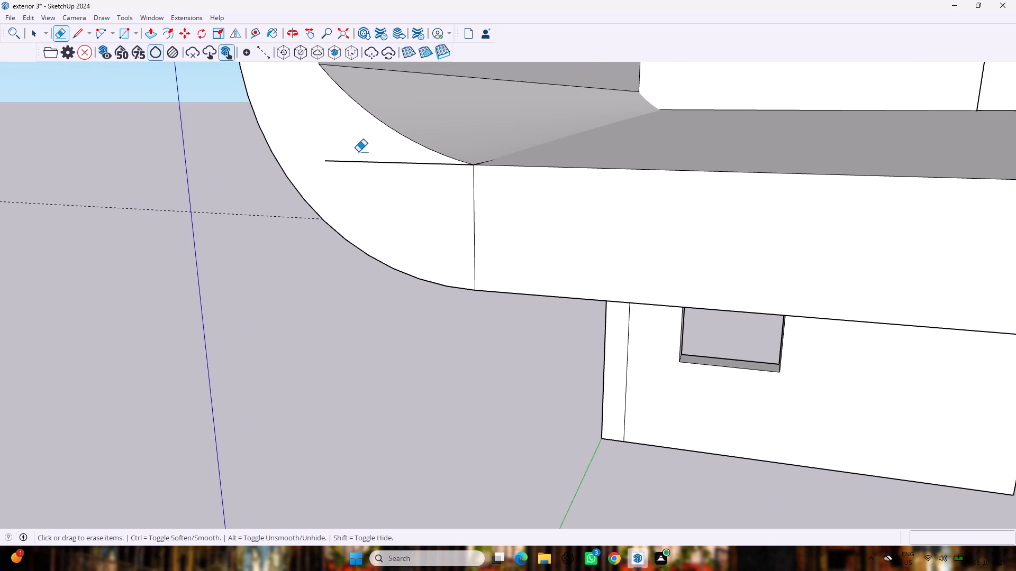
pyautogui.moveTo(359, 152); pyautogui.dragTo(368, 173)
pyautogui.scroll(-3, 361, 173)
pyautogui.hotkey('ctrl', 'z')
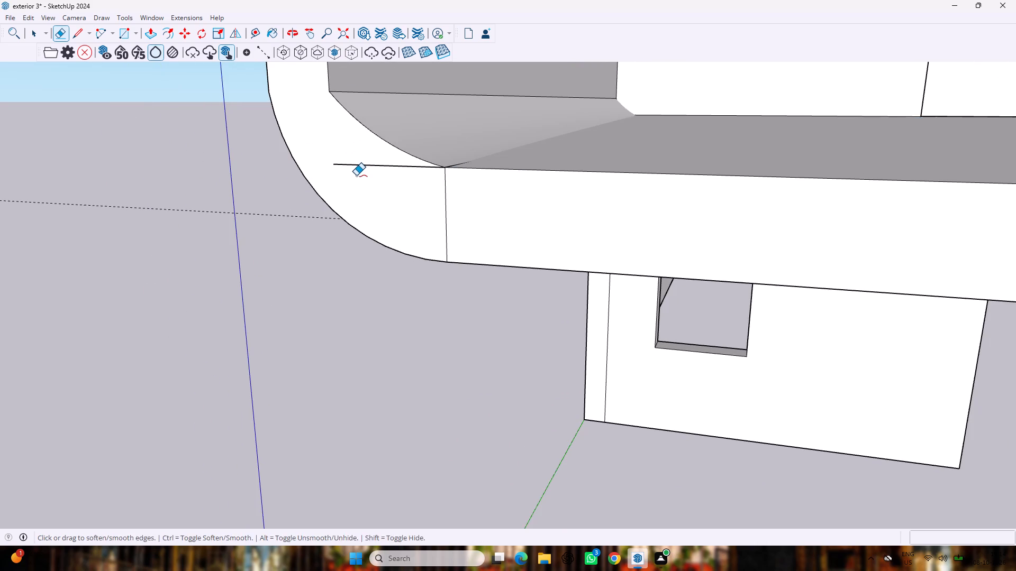
# Undo back through the added lines, the corner push and the inner lower arc, retrying the corner edge erasure before removing the arc.
pyautogui.hotkey('ctrl', 'z')
pyautogui.hotkey('ctrl', 'z')
pyautogui.hotkey('ctrl', 'z')
pyautogui.hotkey('ctrl', 'z')
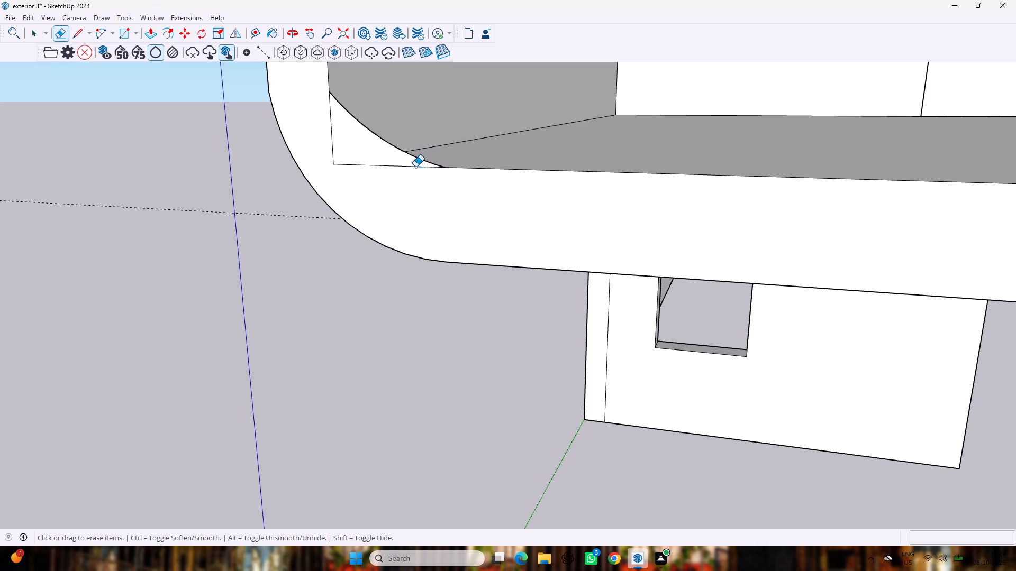
pyautogui.click(373, 164)
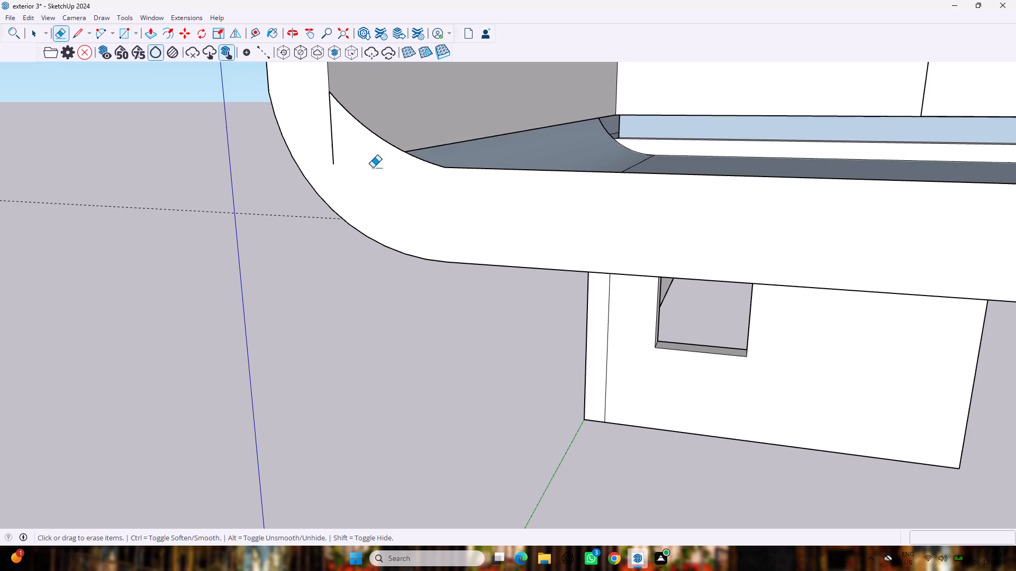
pyautogui.hotkey('ctrl', 'z')
pyautogui.hotkey('ctrl', 'z')
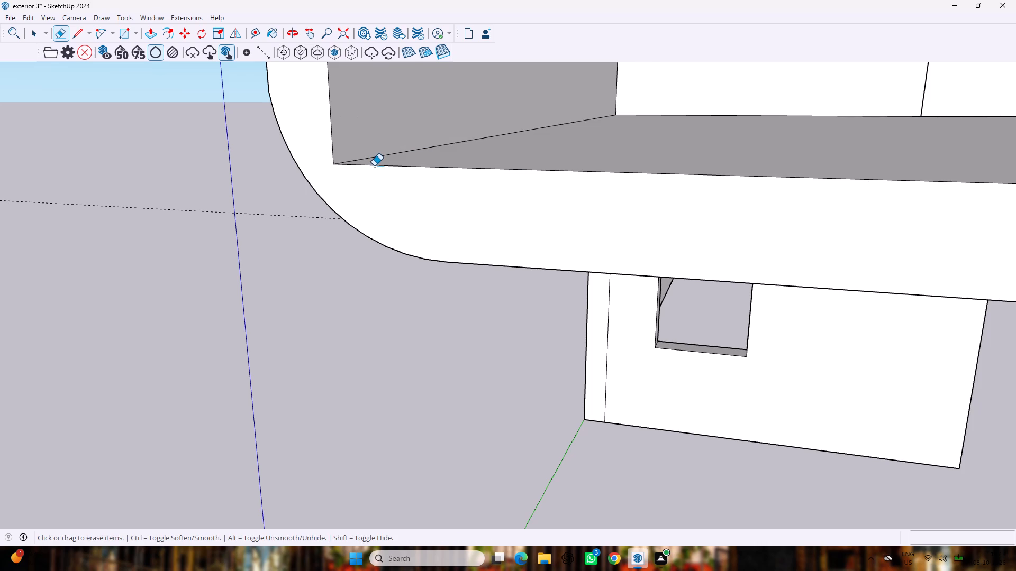
pyautogui.press('space')
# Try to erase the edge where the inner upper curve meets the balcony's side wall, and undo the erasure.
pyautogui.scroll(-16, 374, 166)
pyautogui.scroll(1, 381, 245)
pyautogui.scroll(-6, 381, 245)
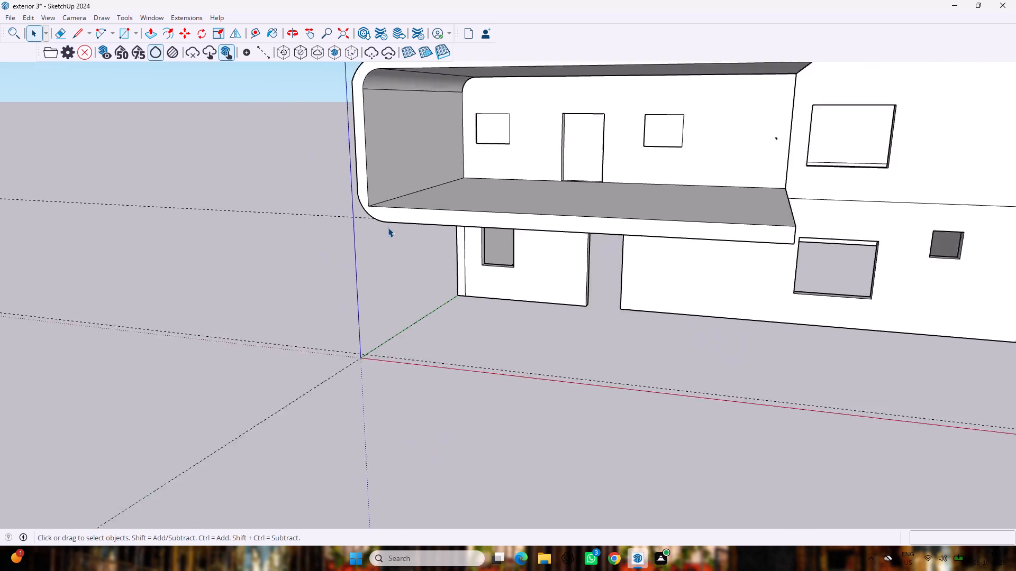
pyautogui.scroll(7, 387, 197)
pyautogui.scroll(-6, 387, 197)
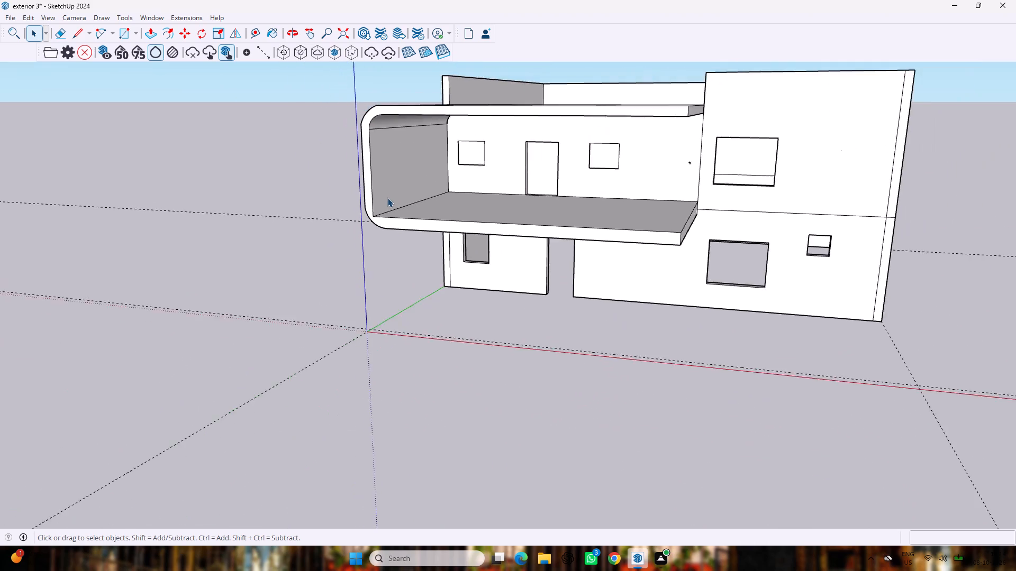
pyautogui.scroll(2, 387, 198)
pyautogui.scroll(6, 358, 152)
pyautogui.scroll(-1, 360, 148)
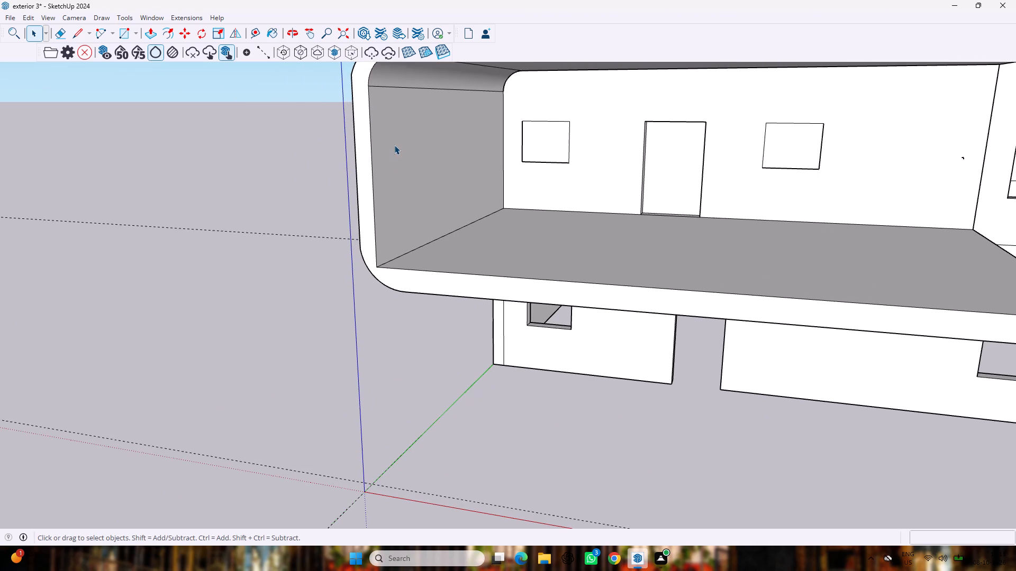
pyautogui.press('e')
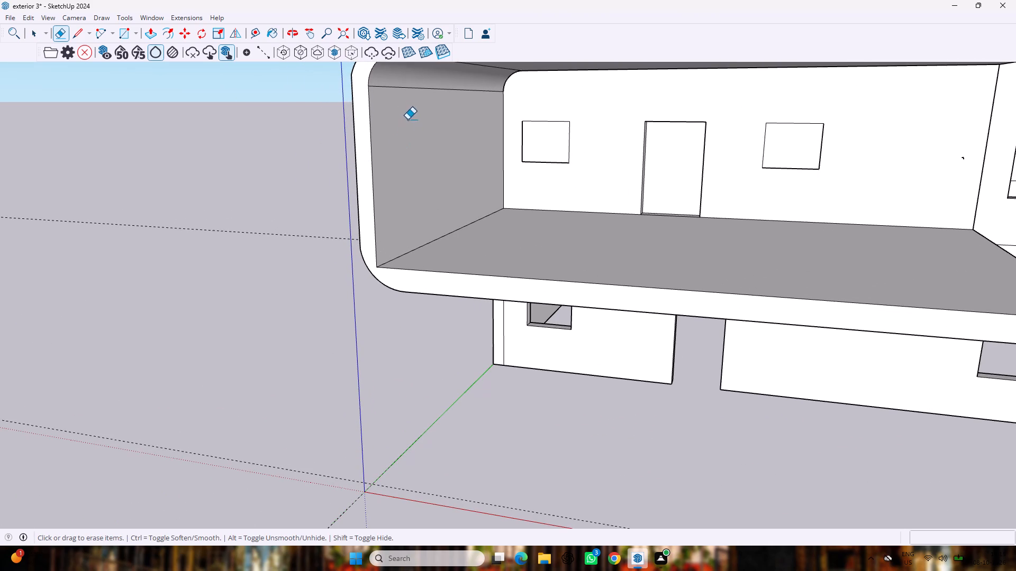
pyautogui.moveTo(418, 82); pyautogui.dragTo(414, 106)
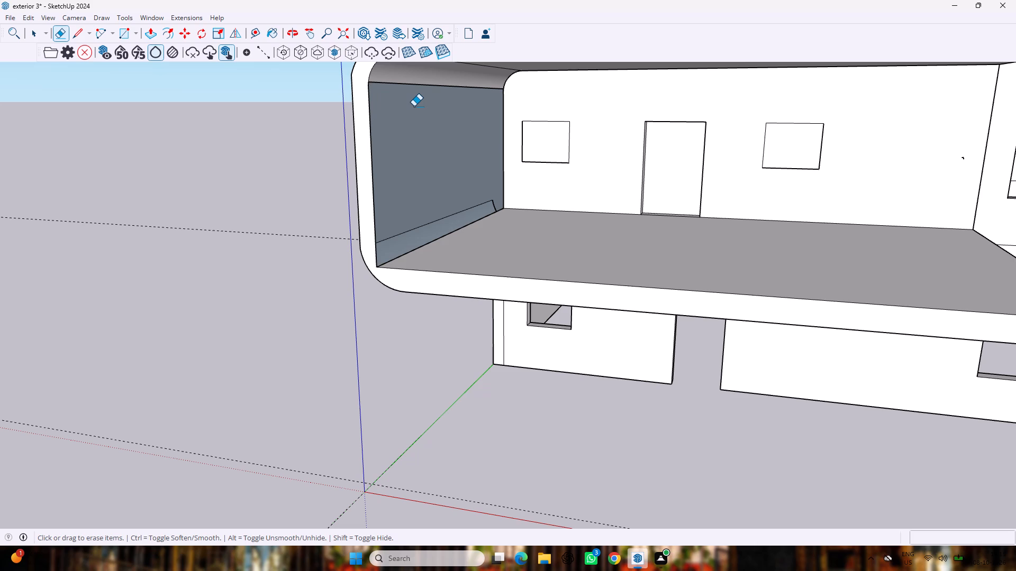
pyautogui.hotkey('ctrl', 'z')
# Draw an arc about 1' 1" long across the inner lower corner of the balcony opening, tangent to both edges.
pyautogui.scroll(-4, 414, 114)
pyautogui.scroll(7, 379, 245)
pyautogui.press('e')
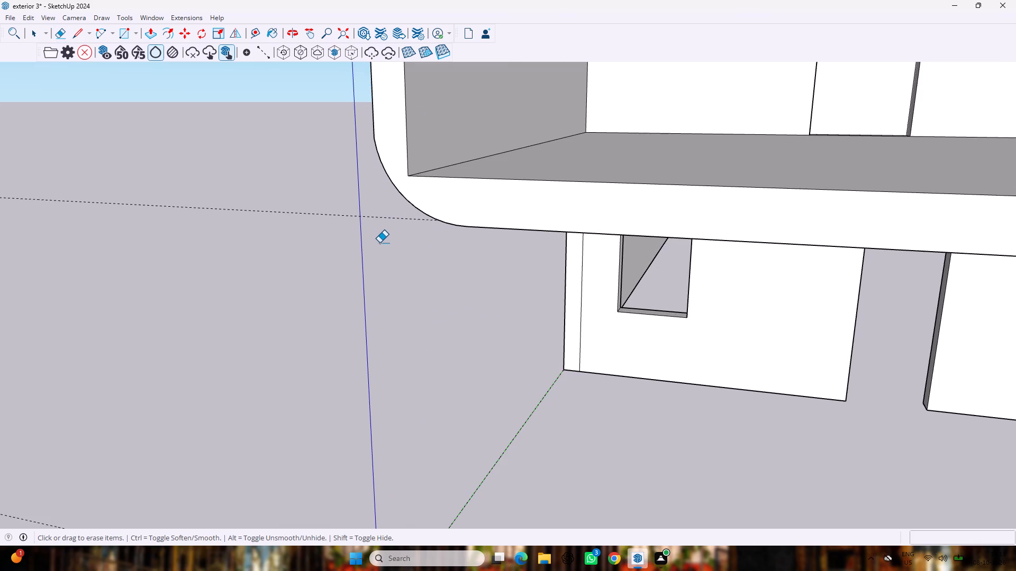
pyautogui.press('a')
pyautogui.scroll(6, 392, 204)
pyautogui.scroll(-6, 392, 202)
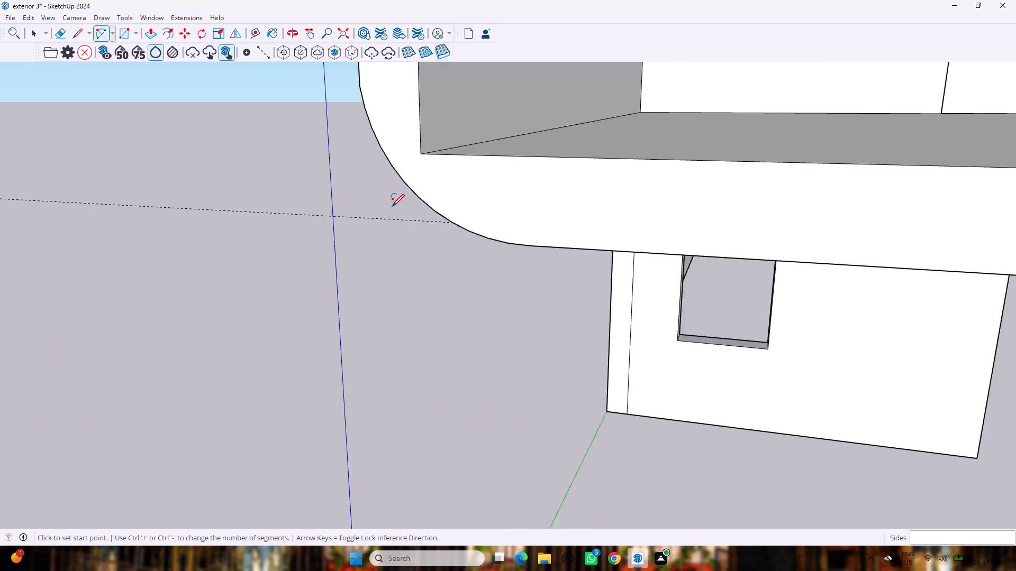
pyautogui.scroll(-2, 392, 206)
pyautogui.scroll(3, 387, 171)
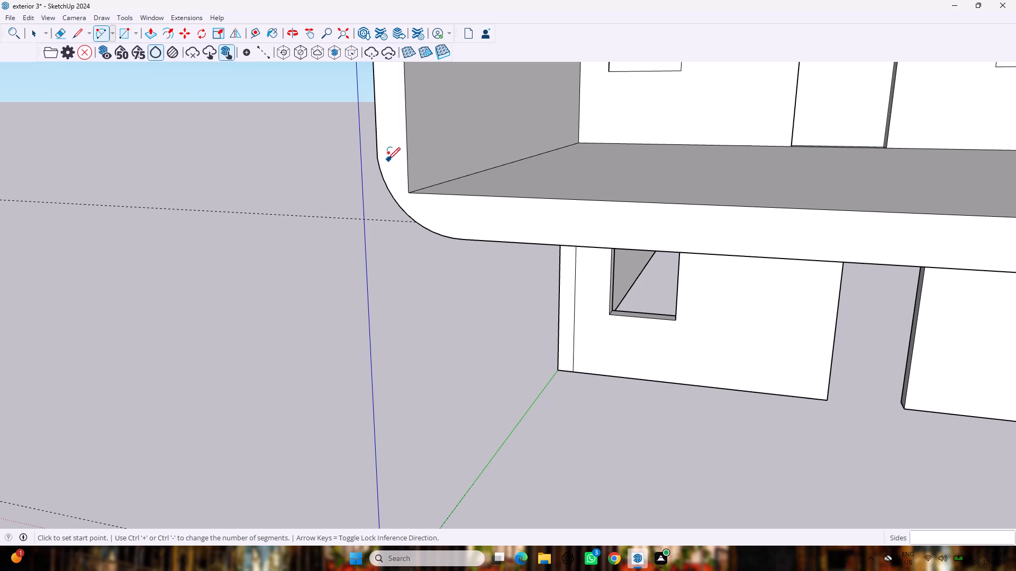
pyautogui.click(406, 153)
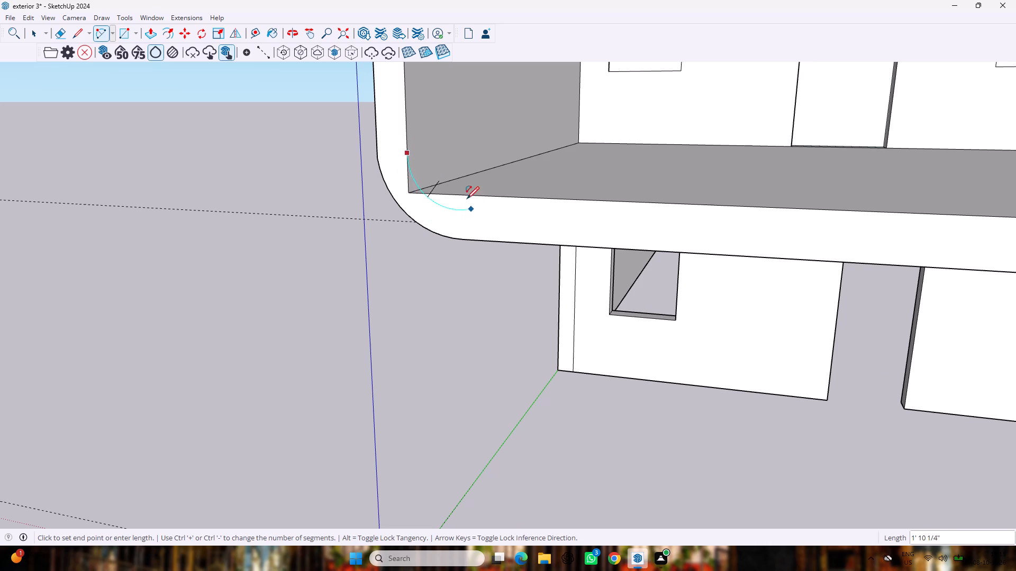
pyautogui.click(429, 196)
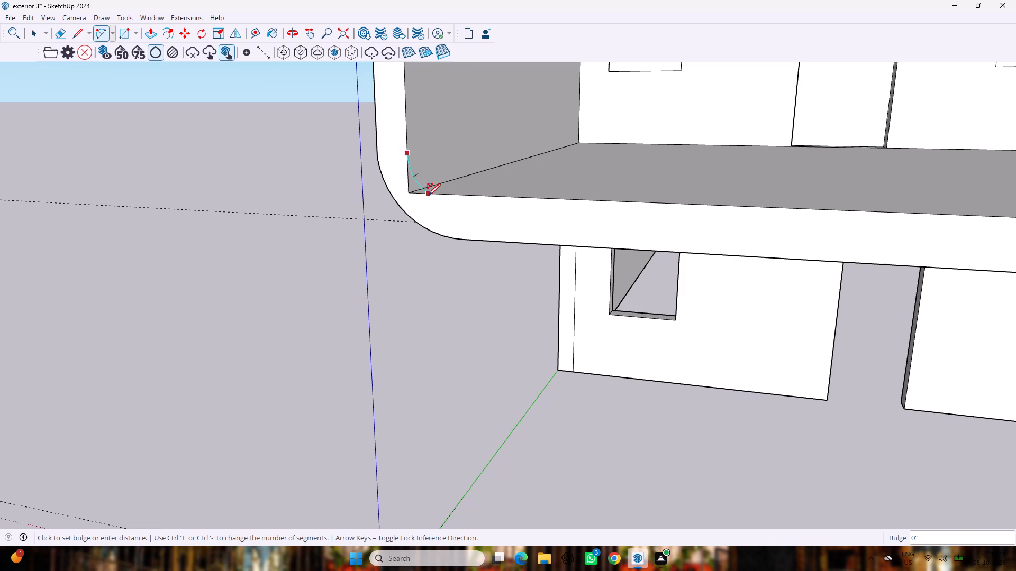
pyautogui.click(428, 196)
pyautogui.click(407, 159)
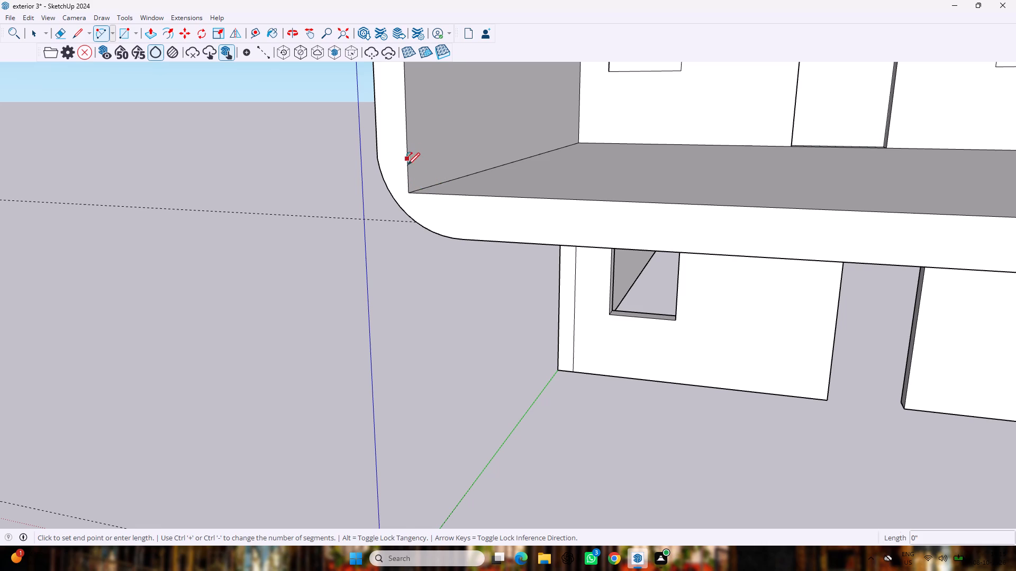
pyautogui.doubleClick(438, 195)
pyautogui.press('space')
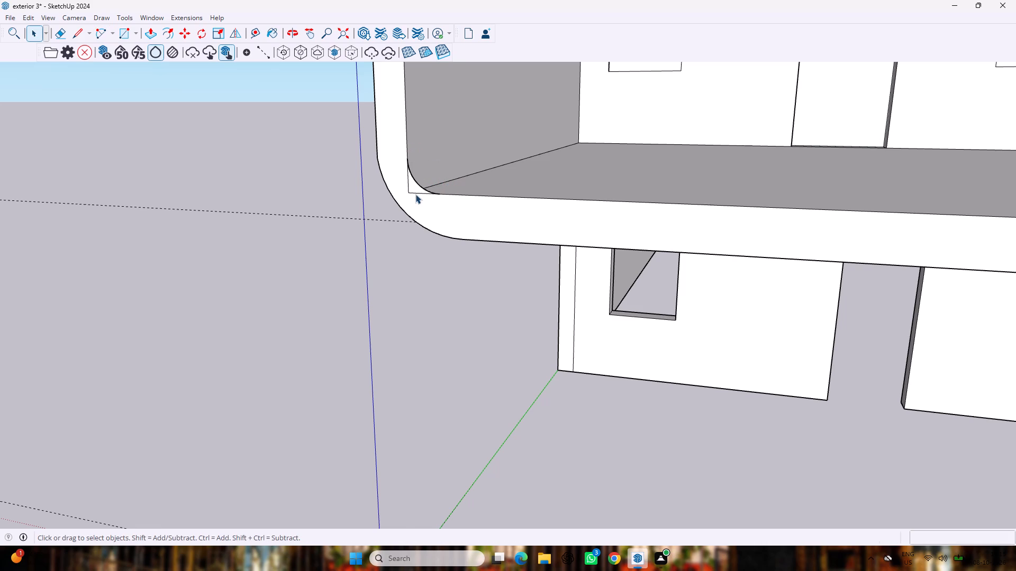
# Push the sliver outside the inner lower corner arc back about 17' 4" to the balcony's rear wall.
pyautogui.press('p')
pyautogui.moveTo(412, 181); pyautogui.dragTo(491, 139)
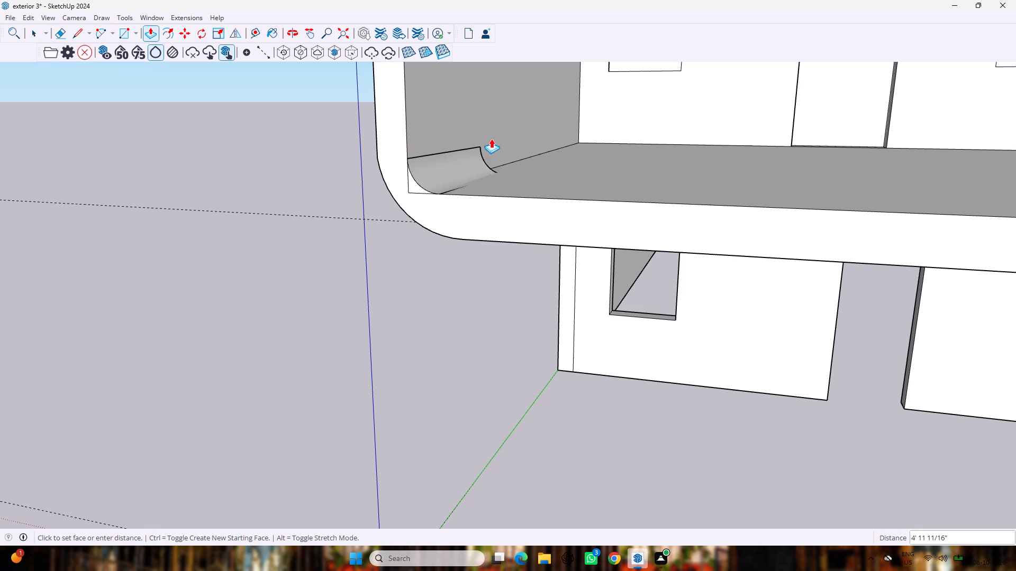
pyautogui.moveTo(491, 139); pyautogui.dragTo(586, 129)
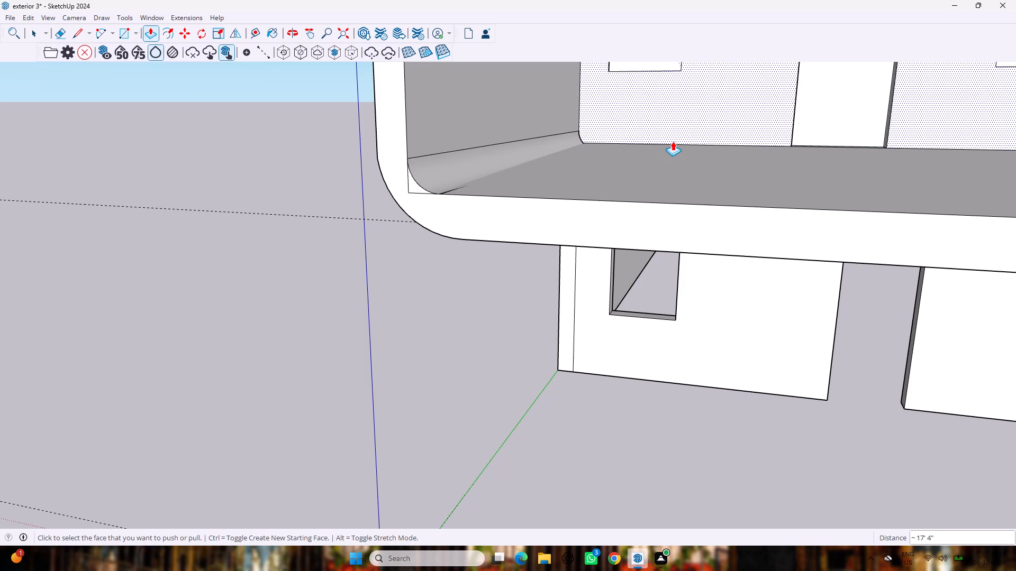
# Erase the leftover vertical corner edge beside the inner lower arc, undoing a first erasure of the horizontal edge.
pyautogui.press('e')
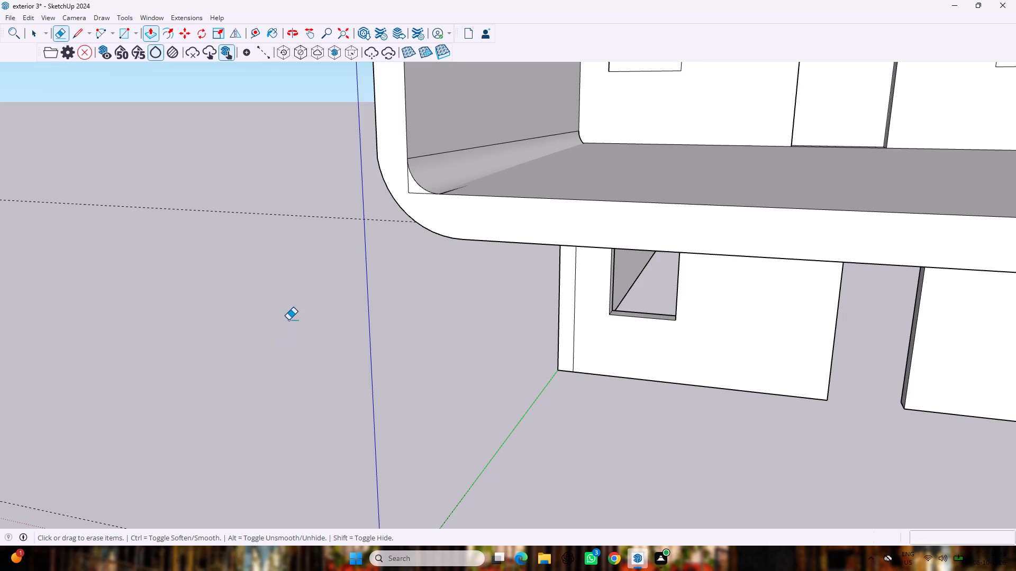
pyautogui.moveTo(416, 190); pyautogui.dragTo(419, 204)
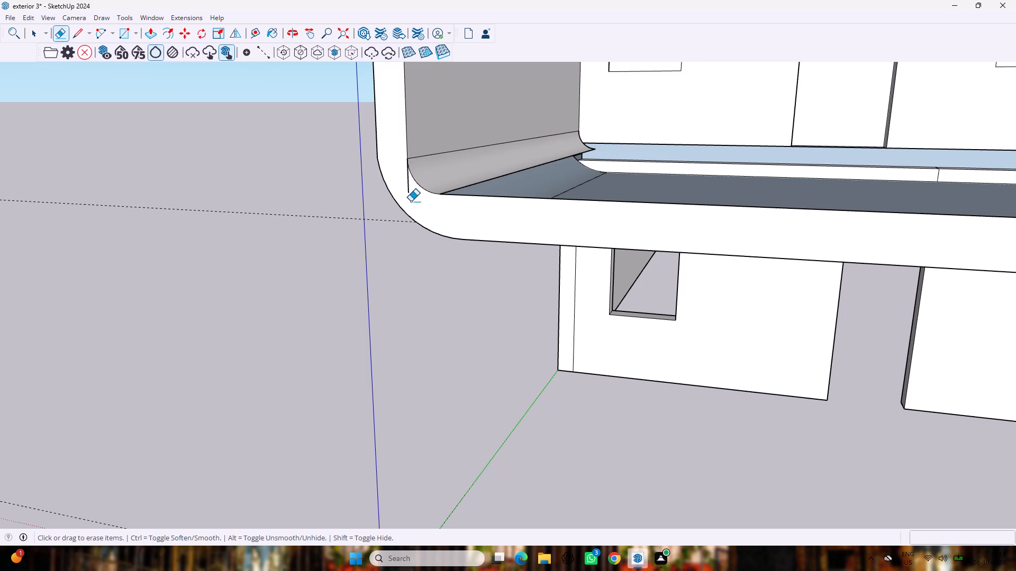
pyautogui.hotkey('ctrl', 'z')
pyautogui.click(409, 187)
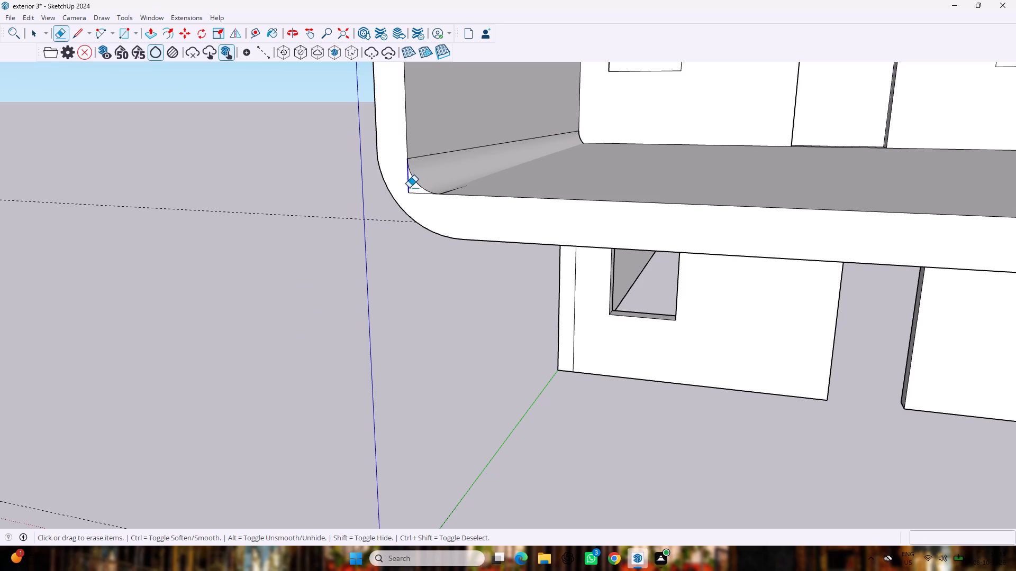
# Draw a line about 11 3/4" long across the frame's front face, from the inner lower arc's floor-side end to the outer curve.
pyautogui.scroll(-6, 413, 238)
pyautogui.moveTo(401, 272); pyautogui.dragTo(561, 273, button='middle')
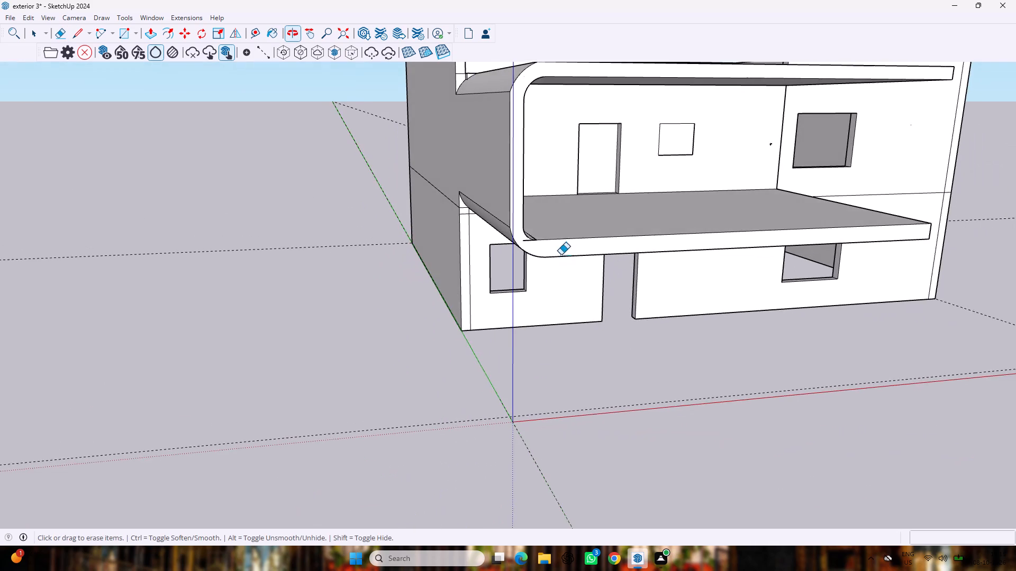
pyautogui.scroll(10, 555, 246)
pyautogui.scroll(4, 467, 234)
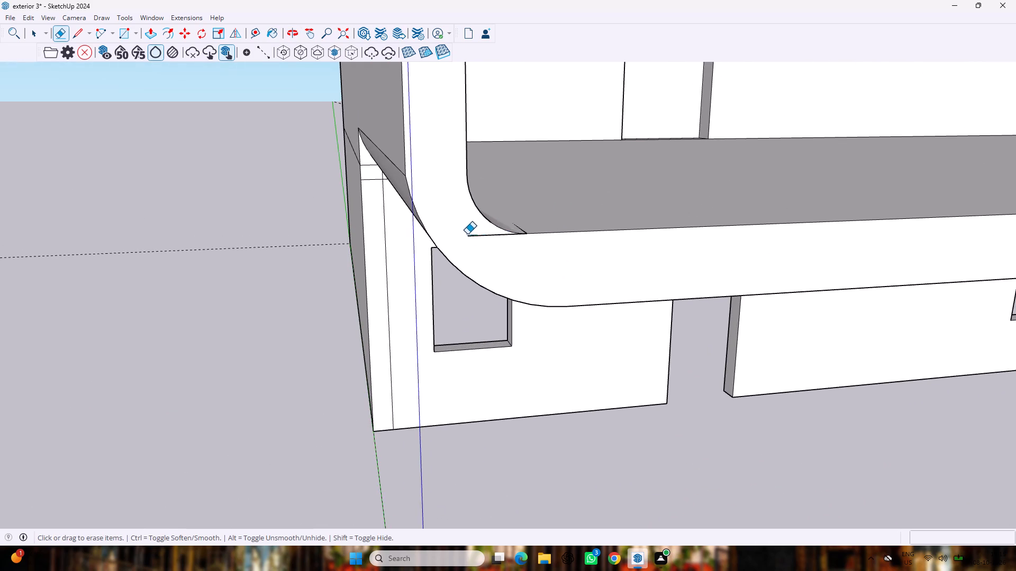
pyautogui.moveTo(562, 202); pyautogui.dragTo(563, 267, button='middle')
pyautogui.scroll(6, 531, 231)
pyautogui.moveTo(515, 223); pyautogui.dragTo(508, 231)
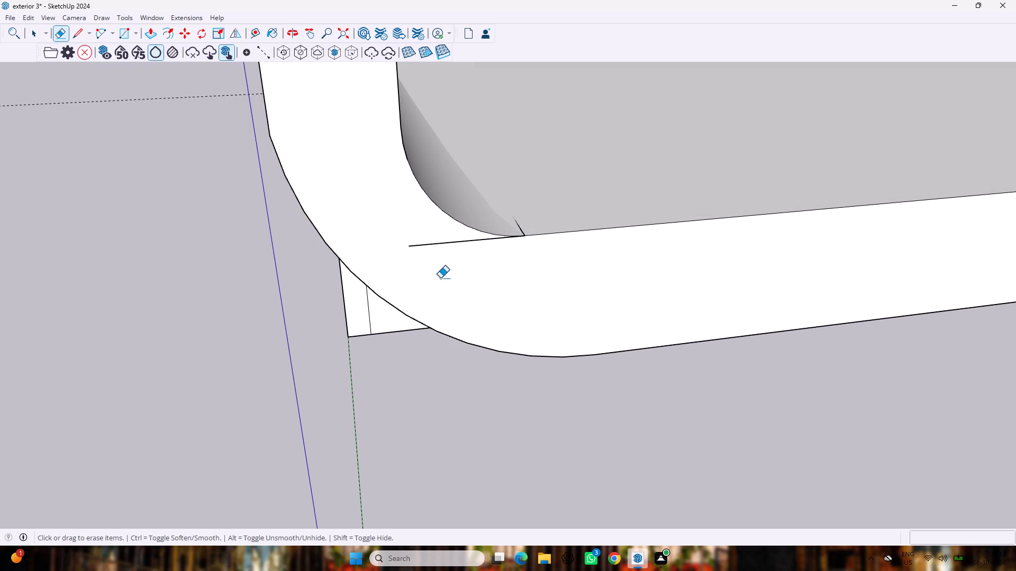
pyautogui.scroll(12, 435, 270)
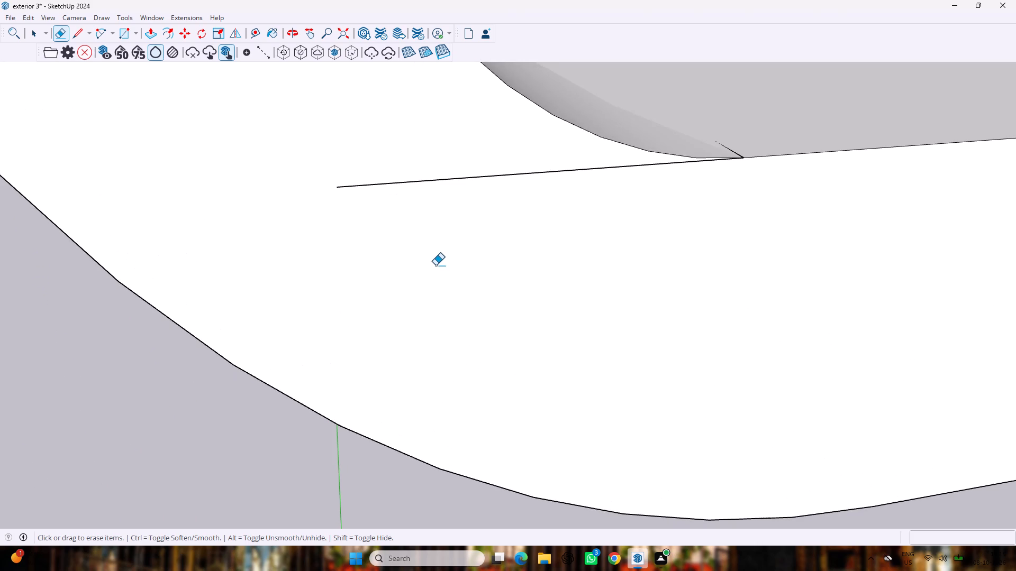
pyautogui.press('l')
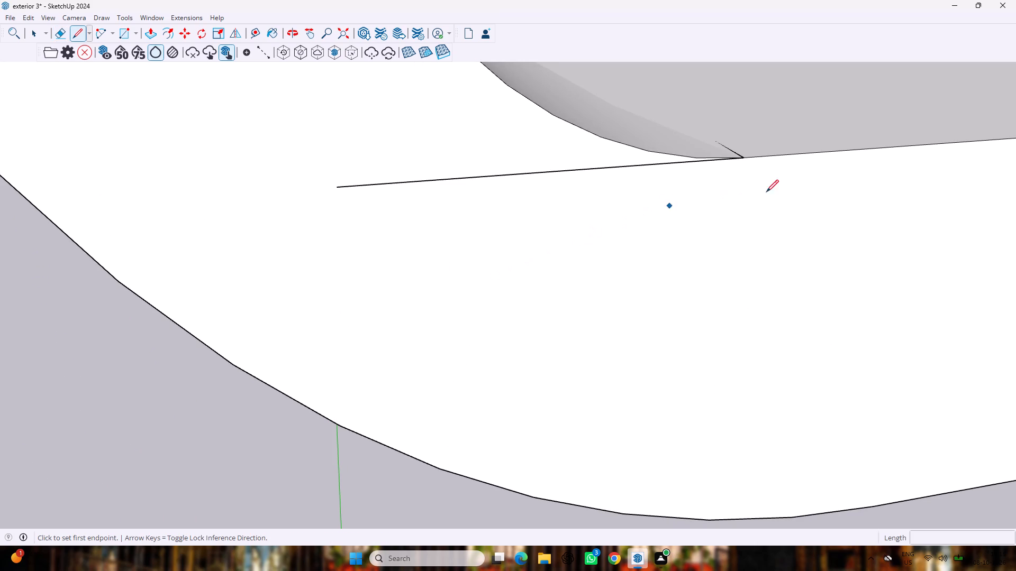
pyautogui.scroll(9, 779, 178)
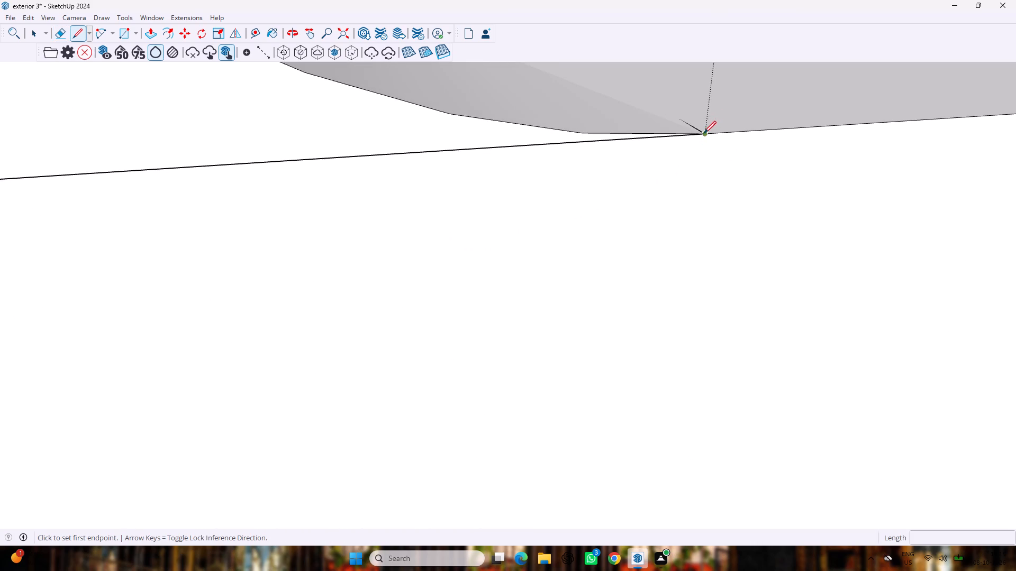
pyautogui.click(705, 135)
pyautogui.scroll(-8, 710, 183)
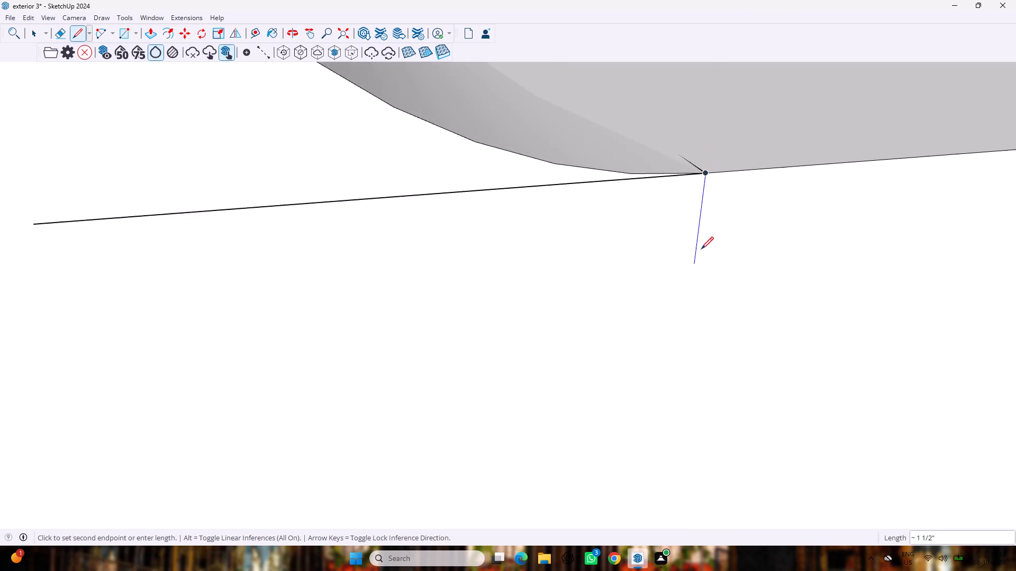
pyautogui.scroll(-10, 701, 249)
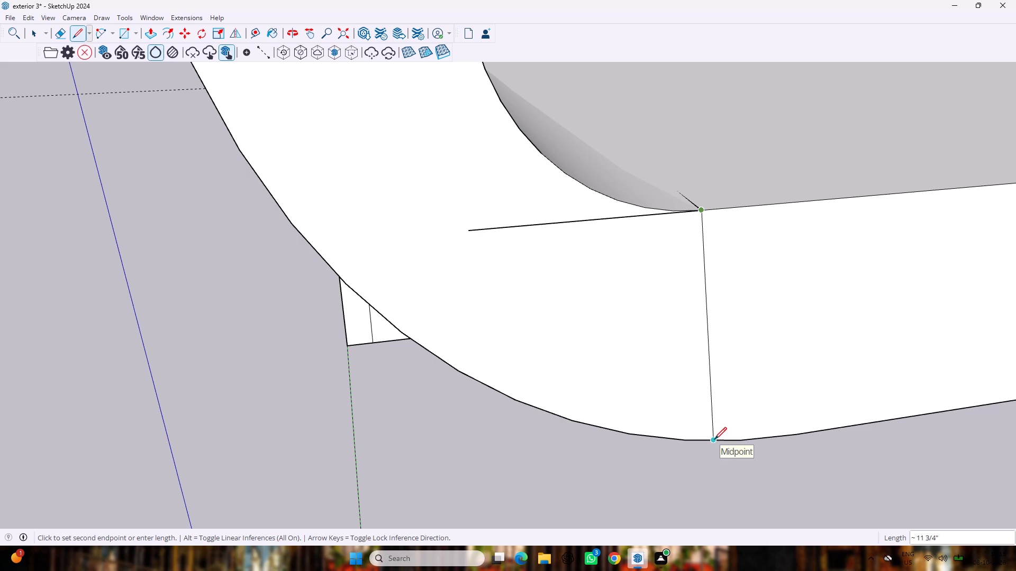
pyautogui.click(714, 439)
# Erase the leftover horizontal edge under the inner lower arc and the dividing line across the frame's front face.
pyautogui.press('e')
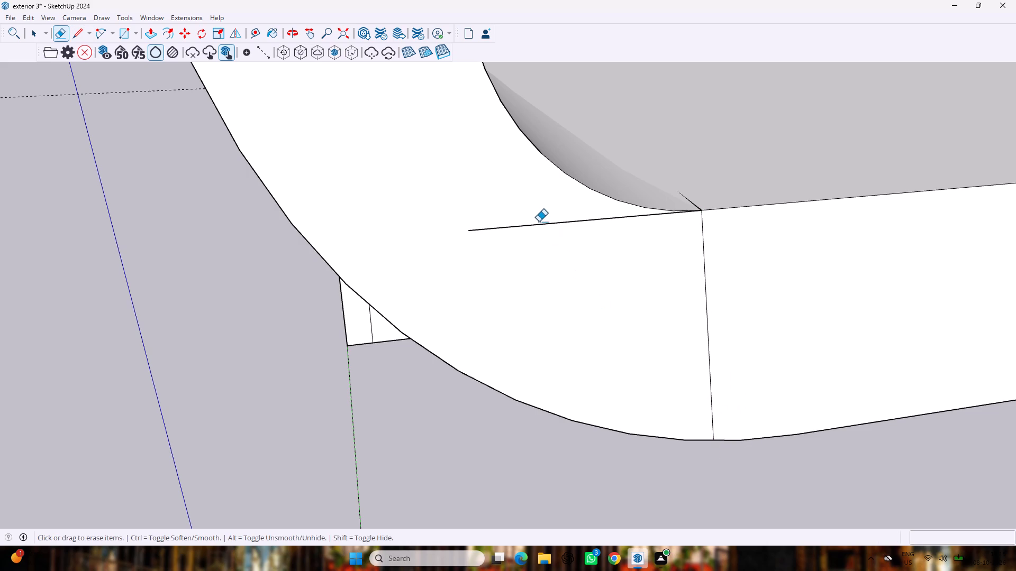
pyautogui.moveTo(537, 218); pyautogui.dragTo(545, 245)
pyautogui.scroll(-8, 543, 257)
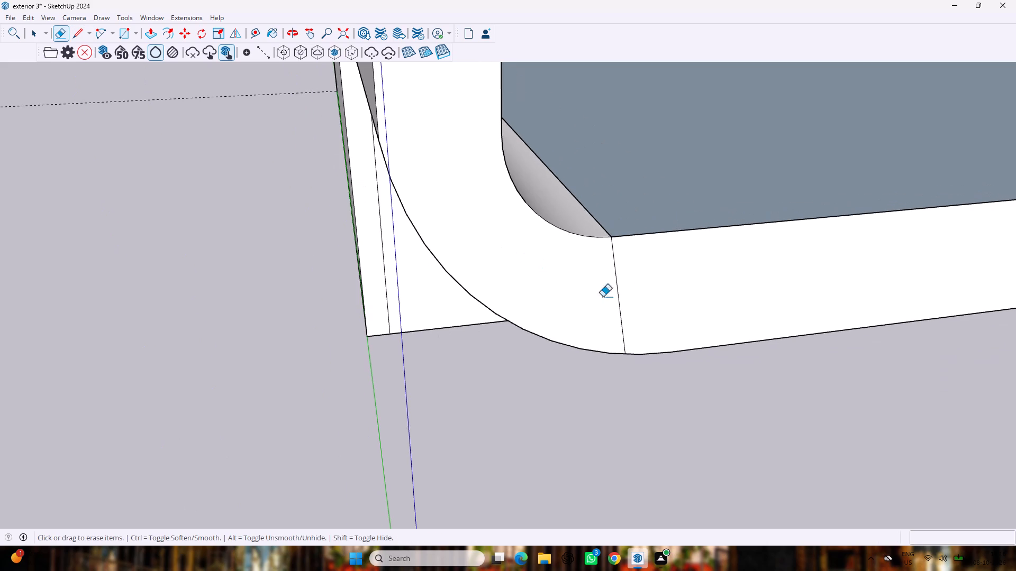
pyautogui.moveTo(660, 281); pyautogui.dragTo(602, 300)
pyautogui.scroll(-13, 586, 293)
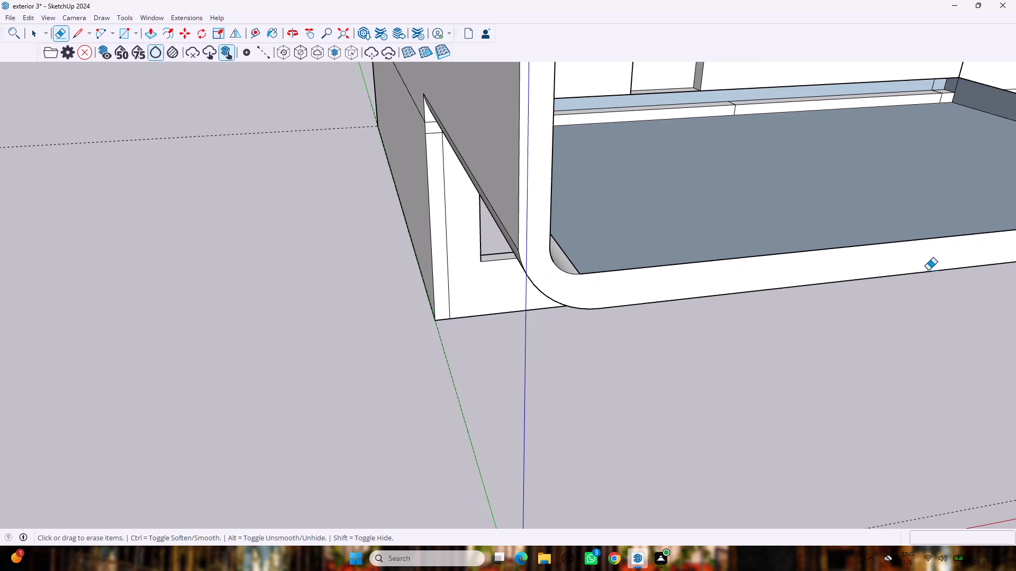
# Pull the front face of the floor strip beside the rounded corner forward 16' 8 15/16" to the balcony's front edge.
pyautogui.moveTo(930, 271); pyautogui.dragTo(782, 265, button='middle')
pyautogui.scroll(-7, 779, 264)
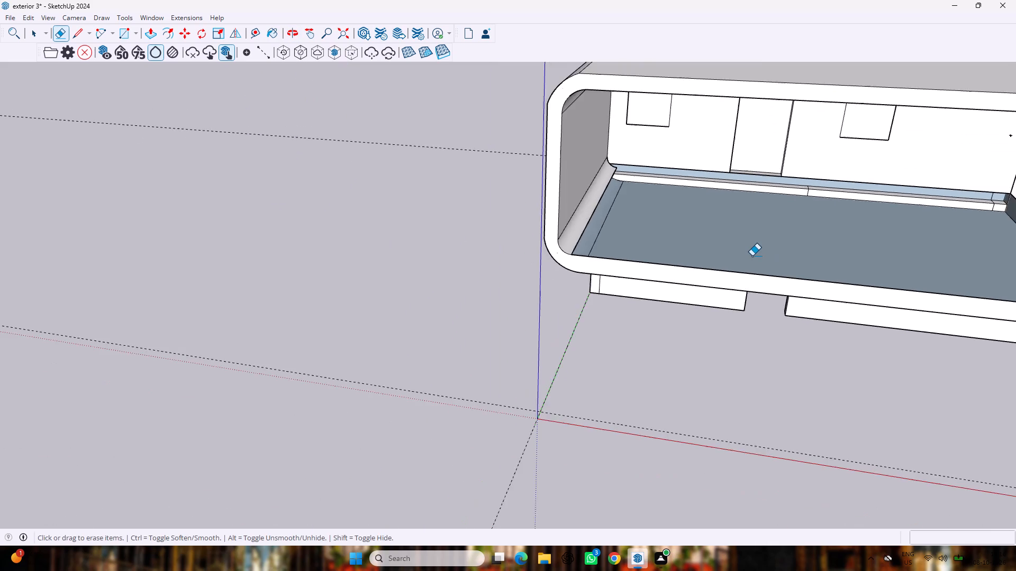
pyautogui.scroll(-3, 752, 256)
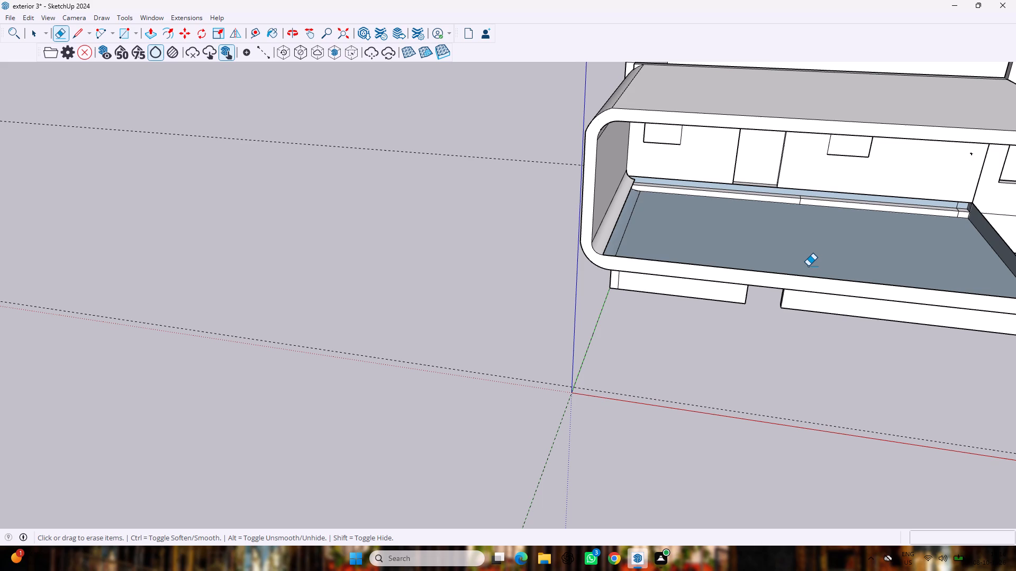
pyautogui.press('p')
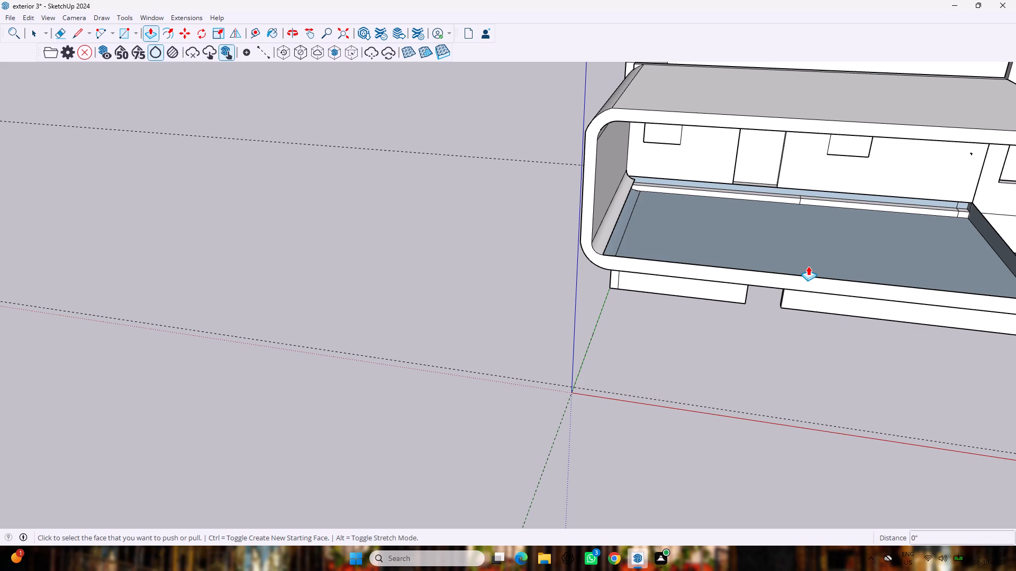
pyautogui.scroll(3, 805, 251)
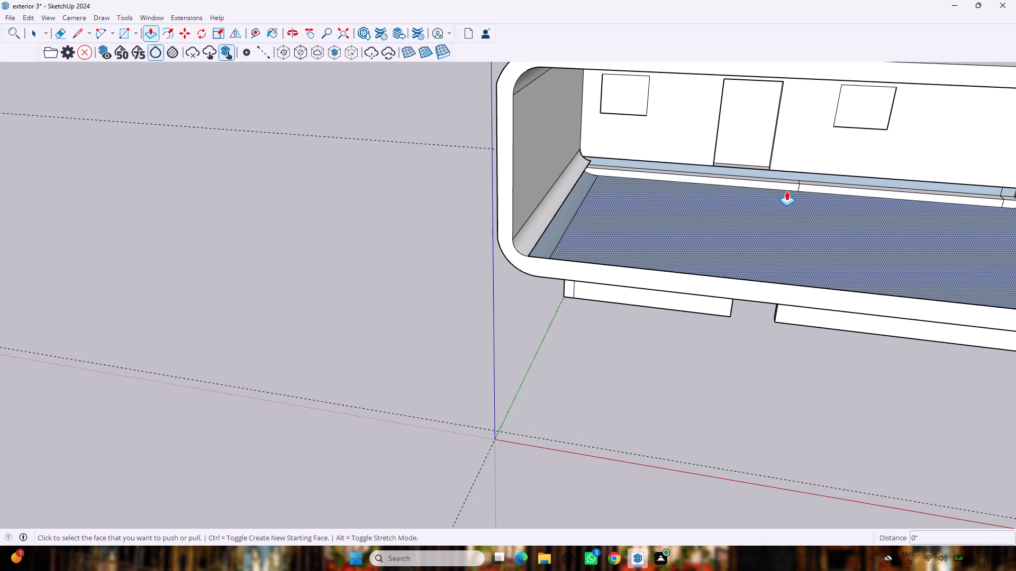
pyautogui.moveTo(787, 182); pyautogui.dragTo(785, 239)
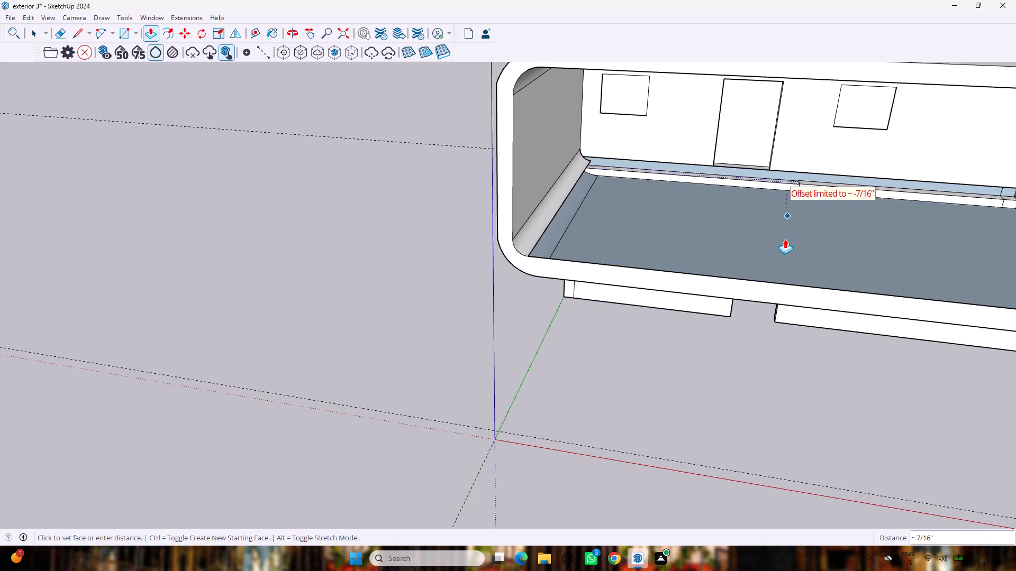
pyautogui.moveTo(785, 239); pyautogui.dragTo(785, 240)
pyautogui.moveTo(779, 180); pyautogui.dragTo(772, 219)
pyautogui.scroll(7, 768, 200)
pyautogui.moveTo(777, 168); pyautogui.dragTo(761, 205)
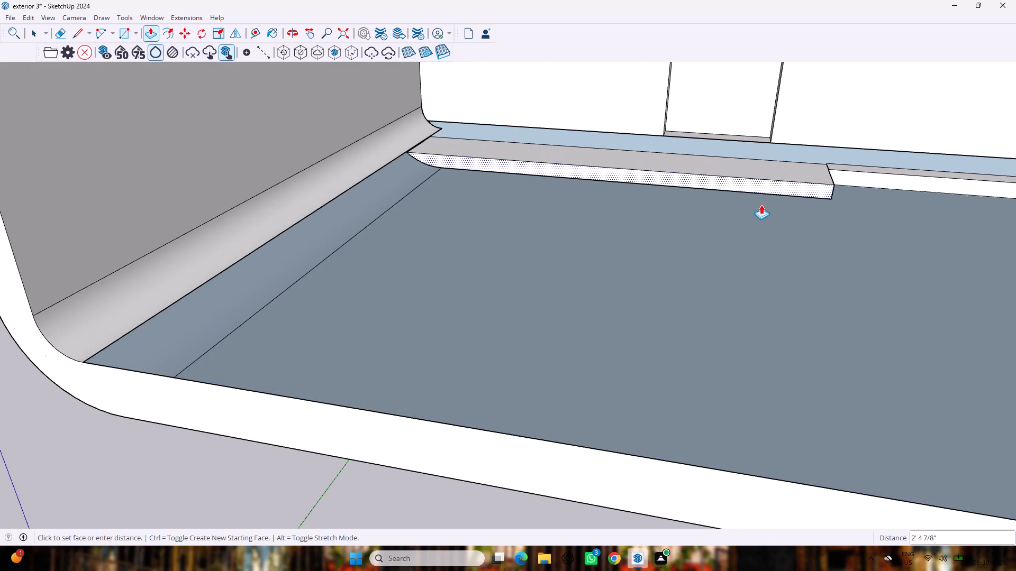
pyautogui.moveTo(761, 205); pyautogui.dragTo(652, 452)
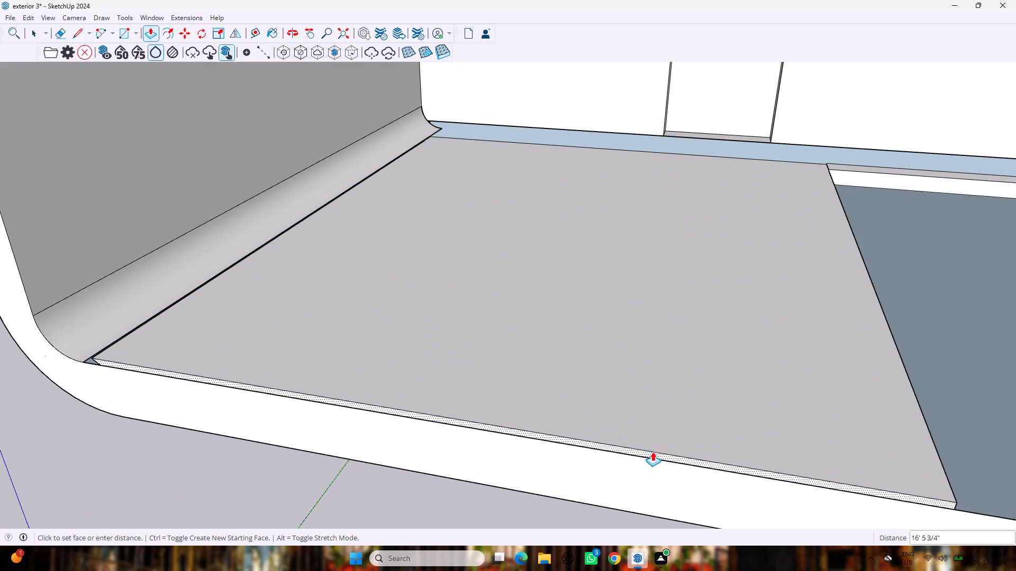
pyautogui.moveTo(652, 452); pyautogui.dragTo(587, 415)
# Pull the front face of the adjoining floor strip, toward the balcony's open end, forward 11' 1/8".
pyautogui.scroll(-2, 579, 406)
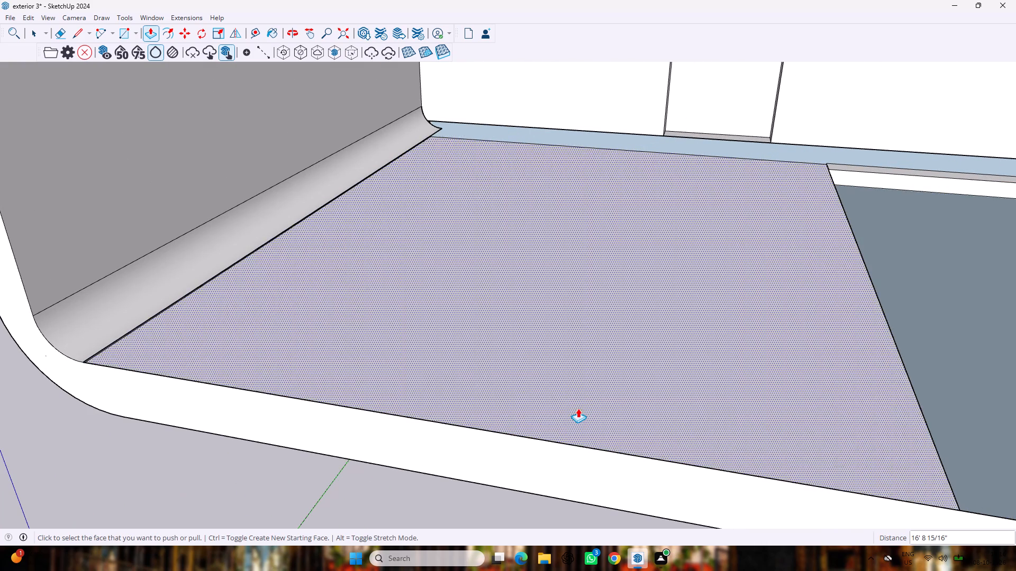
pyautogui.scroll(-6, 578, 408)
pyautogui.click(871, 257)
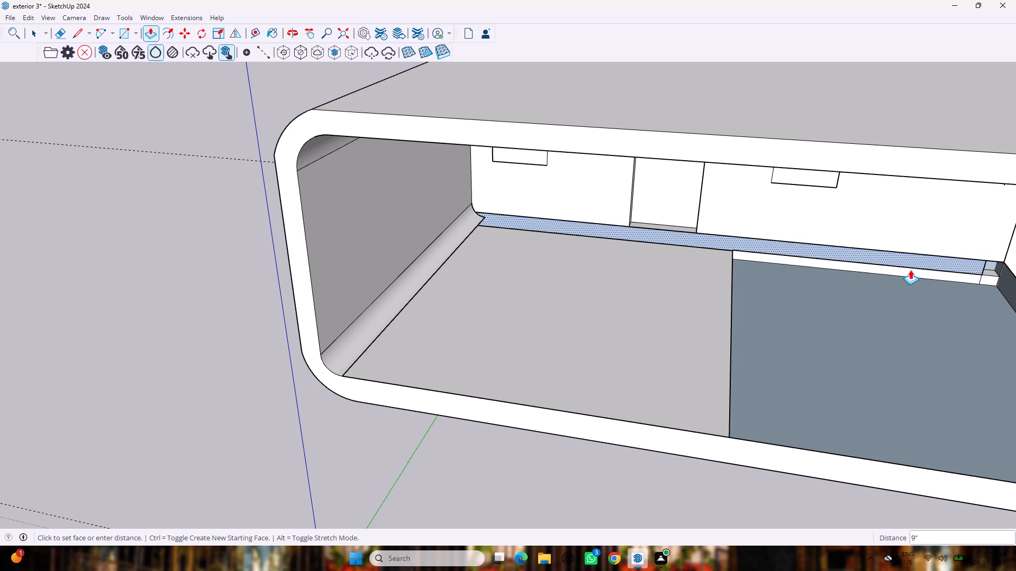
pyautogui.scroll(3, 891, 269)
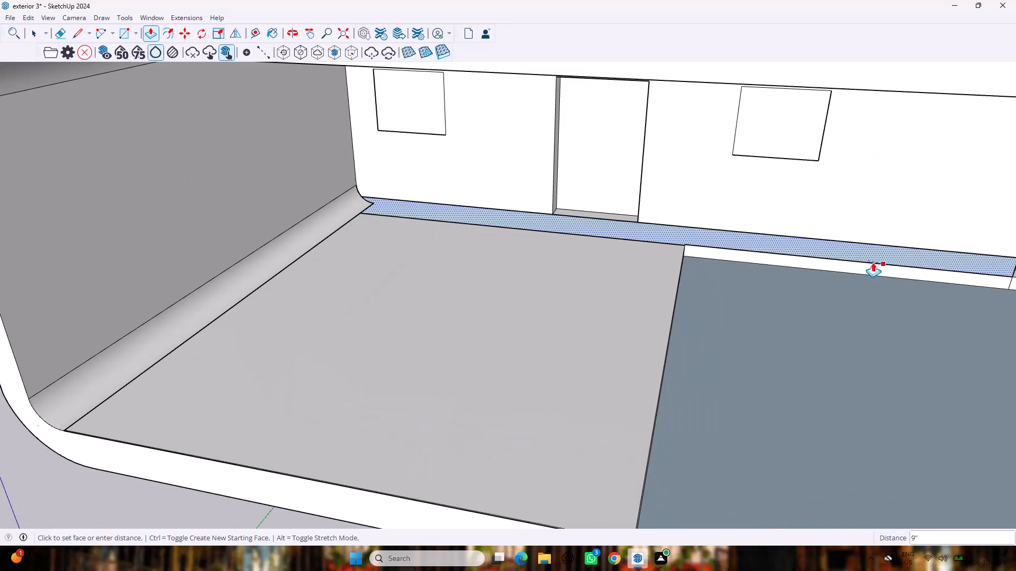
pyautogui.moveTo(872, 241); pyautogui.dragTo(872, 268)
pyautogui.moveTo(868, 266); pyautogui.dragTo(862, 326)
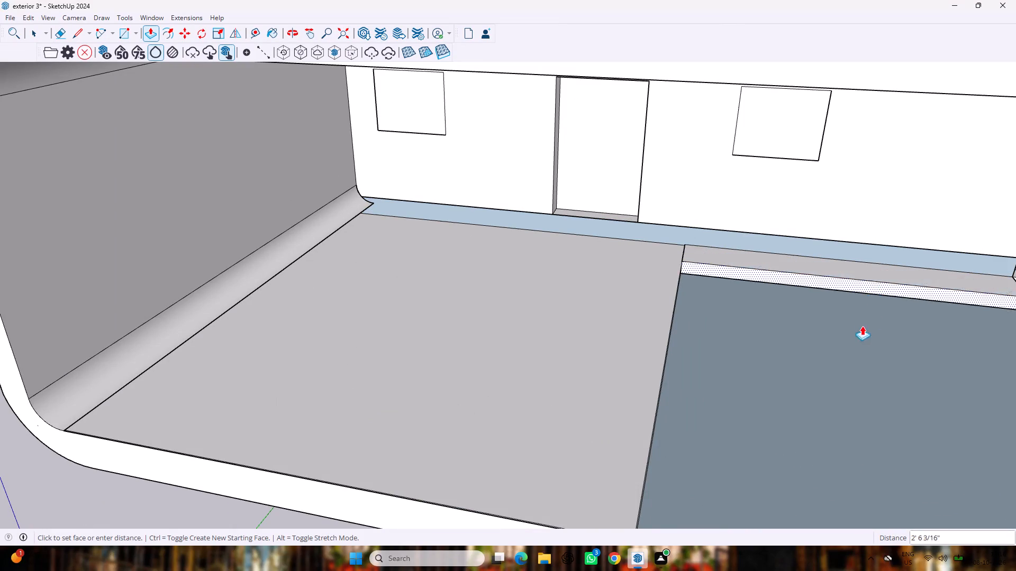
pyautogui.moveTo(862, 326); pyautogui.dragTo(815, 445)
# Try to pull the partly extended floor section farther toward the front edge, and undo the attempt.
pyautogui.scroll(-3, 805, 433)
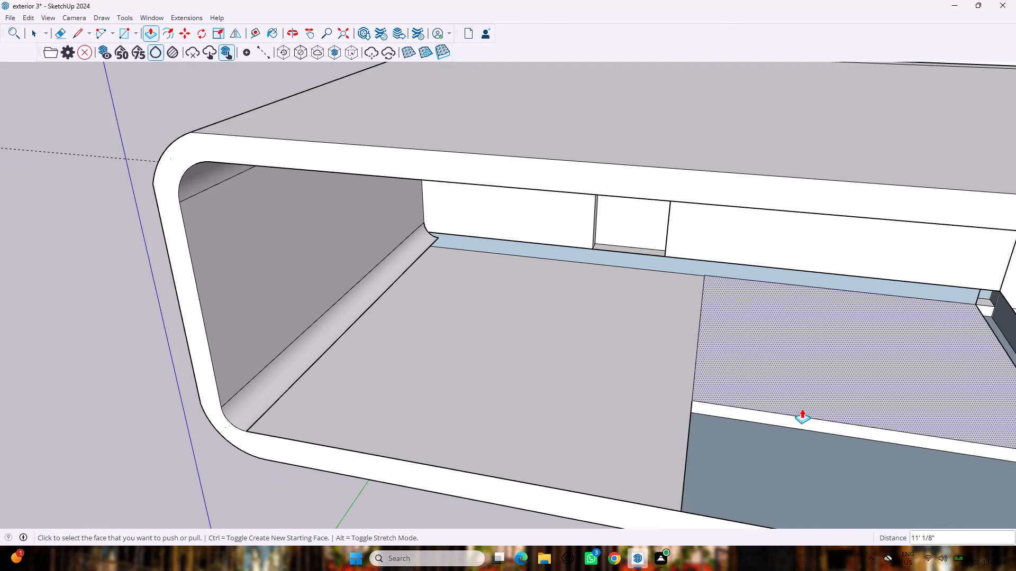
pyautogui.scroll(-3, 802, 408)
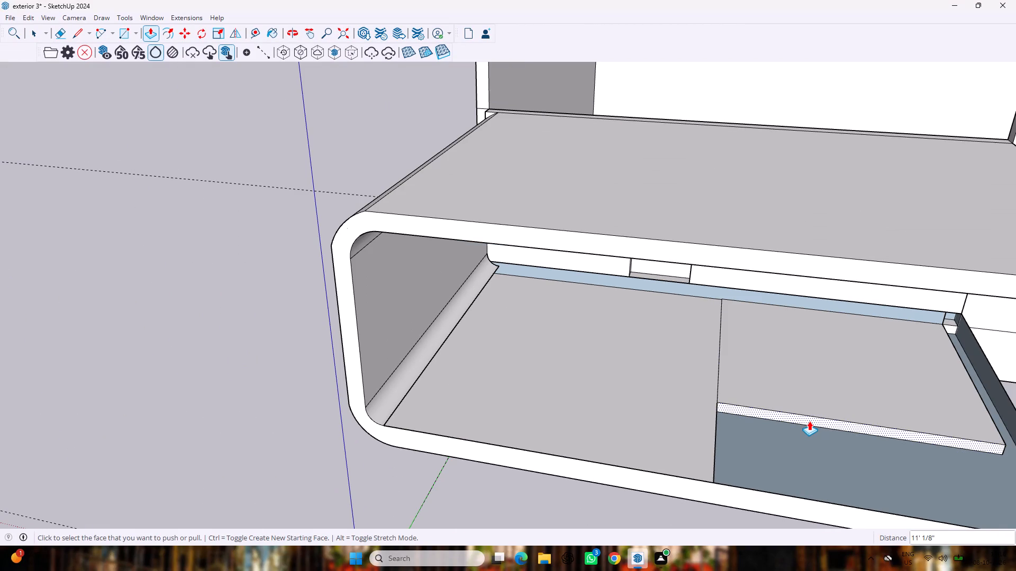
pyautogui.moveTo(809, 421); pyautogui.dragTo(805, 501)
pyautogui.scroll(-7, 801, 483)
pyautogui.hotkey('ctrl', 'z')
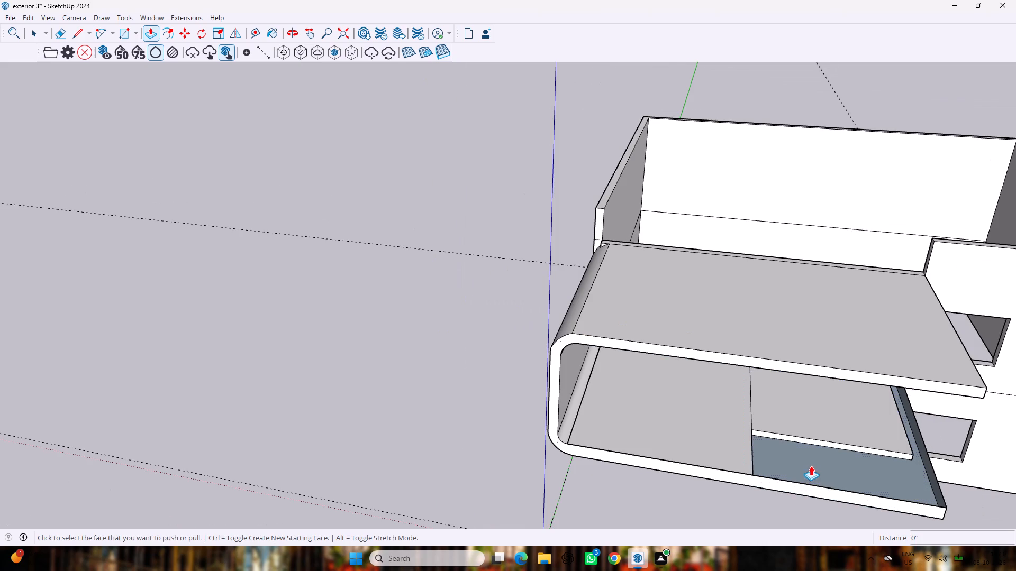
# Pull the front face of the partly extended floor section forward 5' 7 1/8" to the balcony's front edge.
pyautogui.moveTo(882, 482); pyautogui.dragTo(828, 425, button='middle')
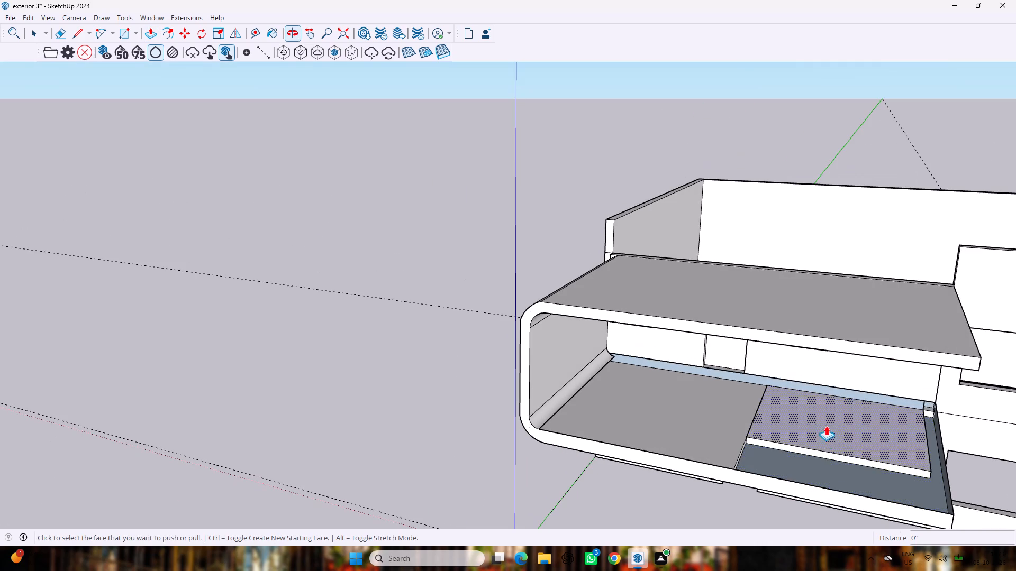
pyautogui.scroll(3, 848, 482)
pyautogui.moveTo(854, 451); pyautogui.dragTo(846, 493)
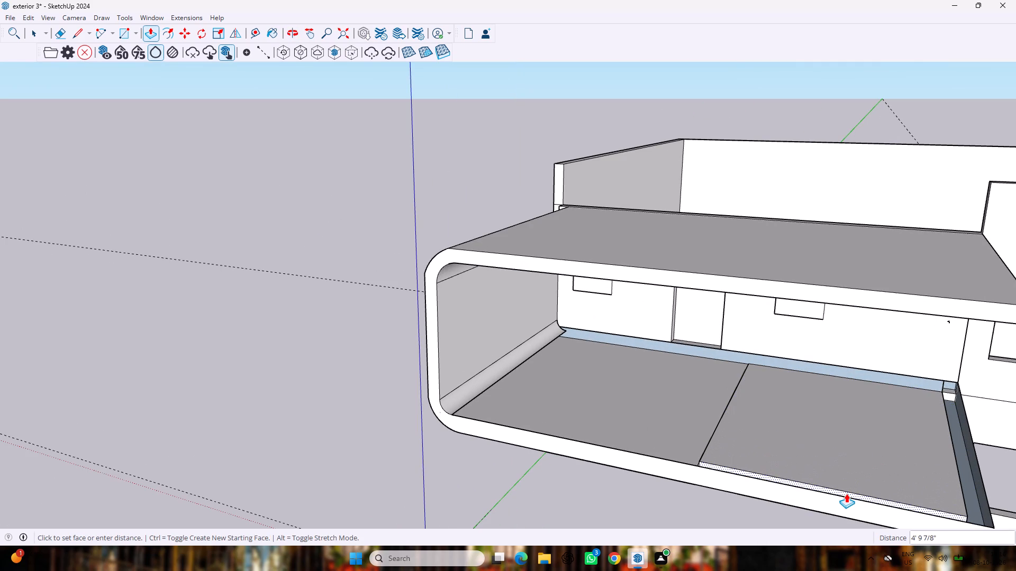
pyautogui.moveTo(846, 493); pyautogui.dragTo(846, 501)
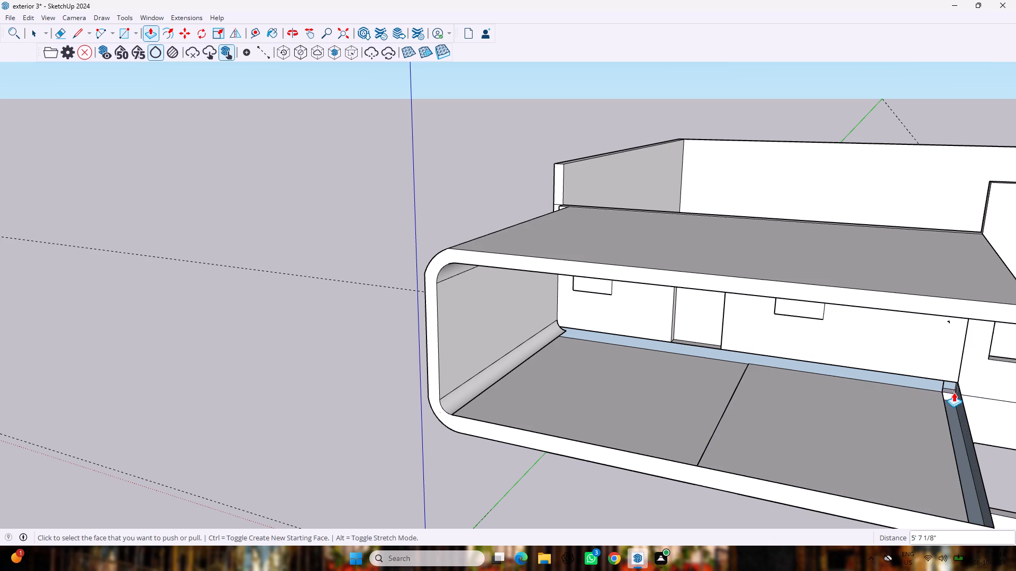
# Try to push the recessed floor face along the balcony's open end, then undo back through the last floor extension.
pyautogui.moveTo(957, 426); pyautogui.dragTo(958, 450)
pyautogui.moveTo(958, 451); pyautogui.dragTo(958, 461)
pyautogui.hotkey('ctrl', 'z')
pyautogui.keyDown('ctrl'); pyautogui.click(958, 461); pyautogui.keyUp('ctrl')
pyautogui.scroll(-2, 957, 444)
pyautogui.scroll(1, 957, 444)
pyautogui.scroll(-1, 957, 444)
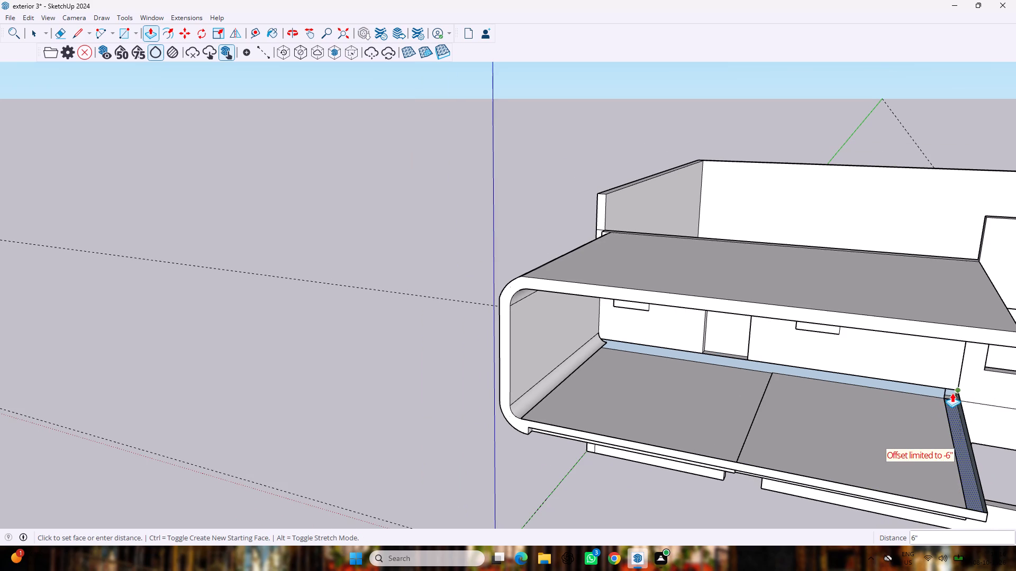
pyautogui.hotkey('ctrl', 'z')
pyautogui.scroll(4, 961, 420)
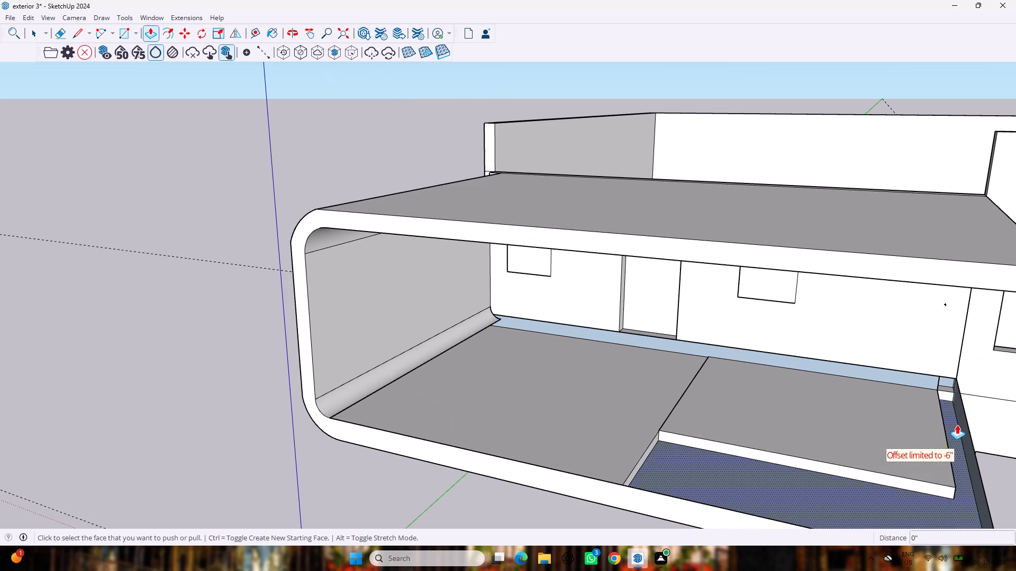
# Pull the front face of the floor section toward the balcony's open end forward 4' 10 1/16".
pyautogui.scroll(-7, 957, 422)
pyautogui.scroll(6, 936, 481)
pyautogui.moveTo(935, 465); pyautogui.dragTo(932, 385, button='middle')
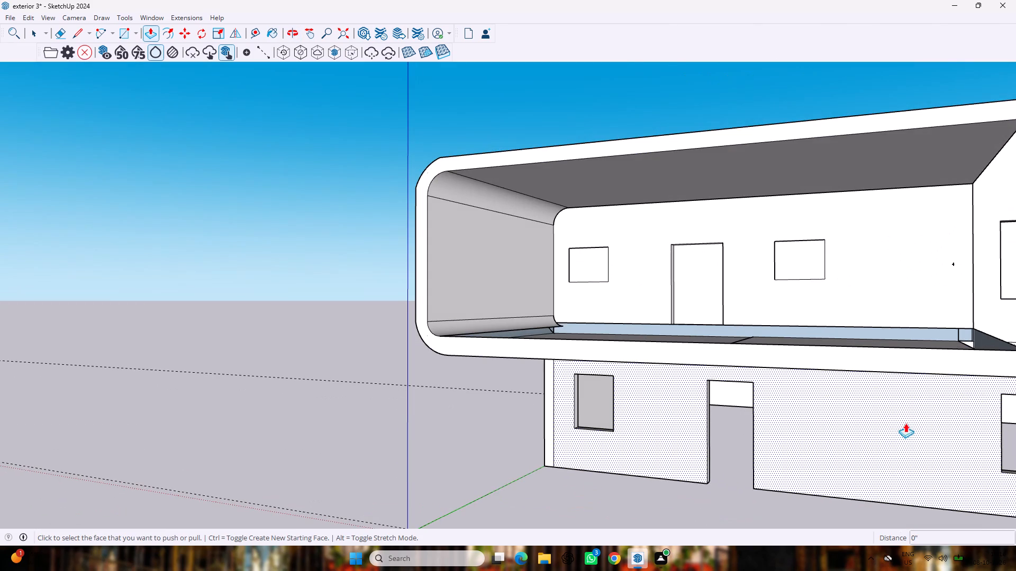
pyautogui.moveTo(901, 399); pyautogui.dragTo(908, 463, button='middle')
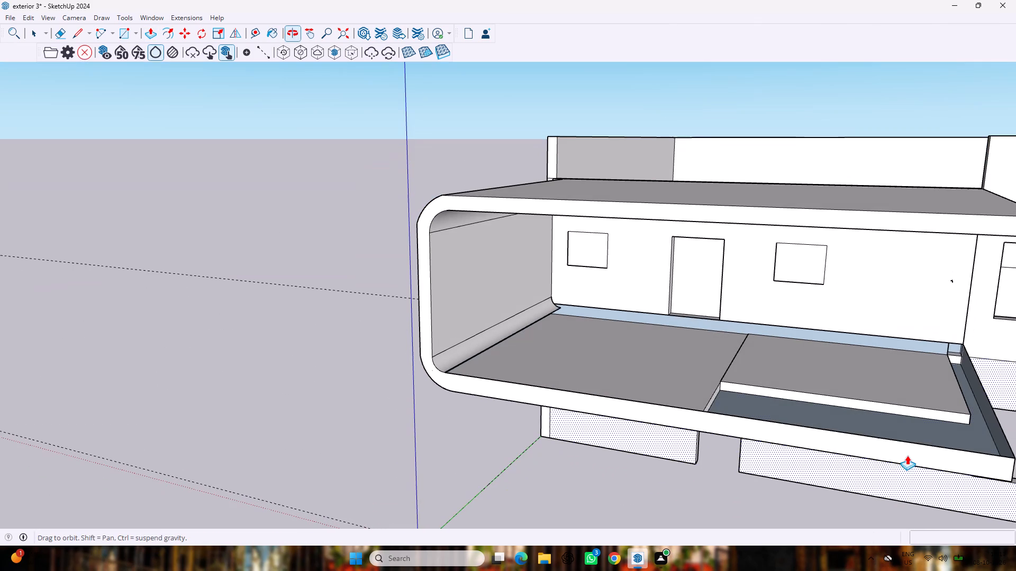
pyautogui.moveTo(912, 409); pyautogui.dragTo(912, 444)
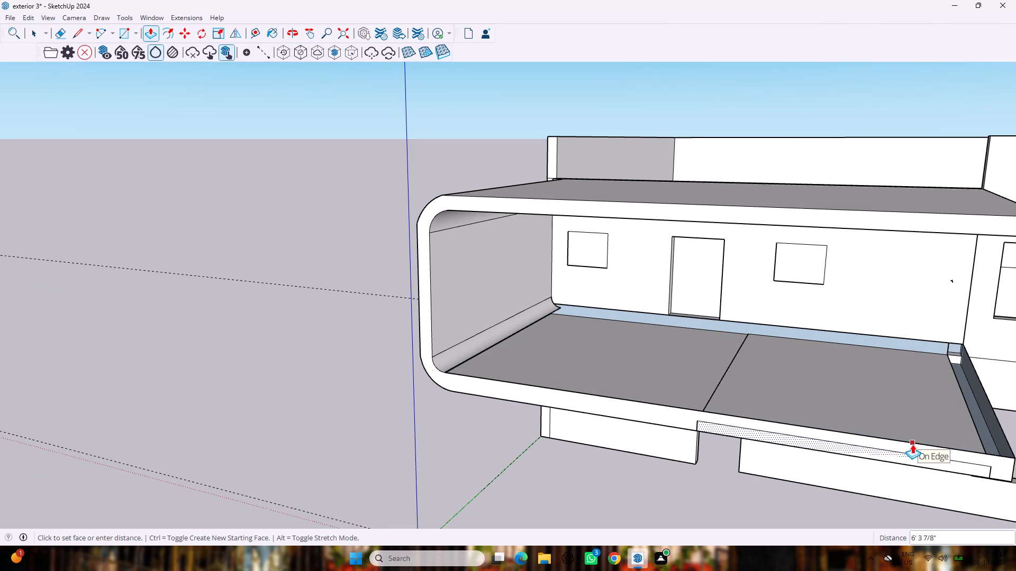
pyautogui.moveTo(912, 444); pyautogui.dragTo(914, 445)
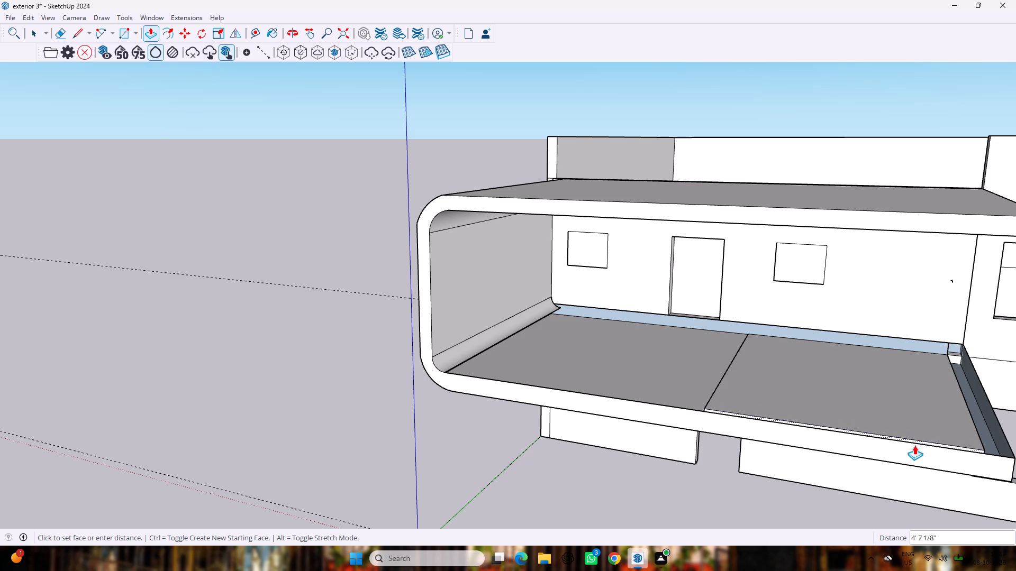
pyautogui.moveTo(914, 445); pyautogui.dragTo(915, 449)
pyautogui.moveTo(915, 449); pyautogui.dragTo(914, 442)
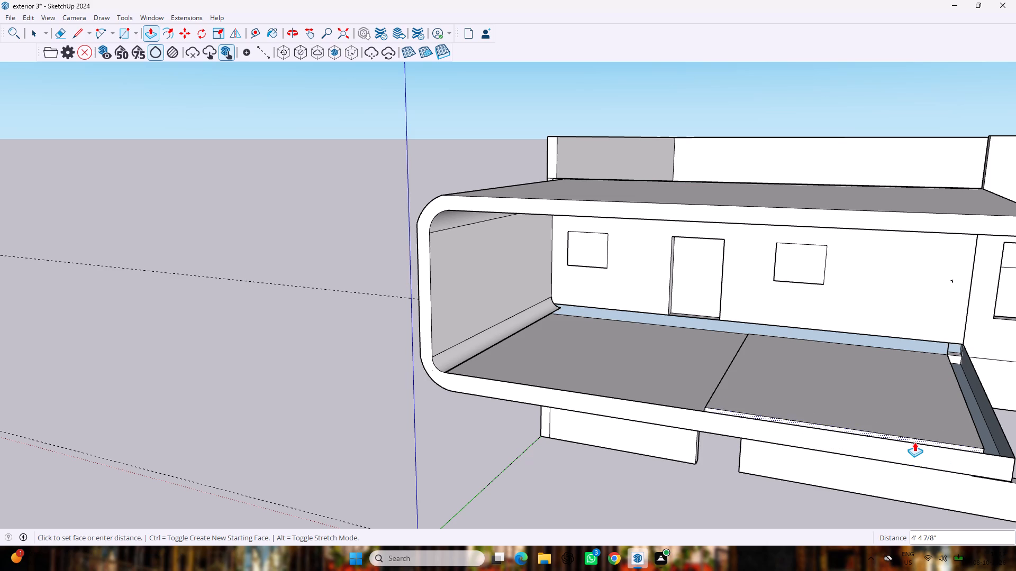
pyautogui.moveTo(914, 442); pyautogui.dragTo(914, 447)
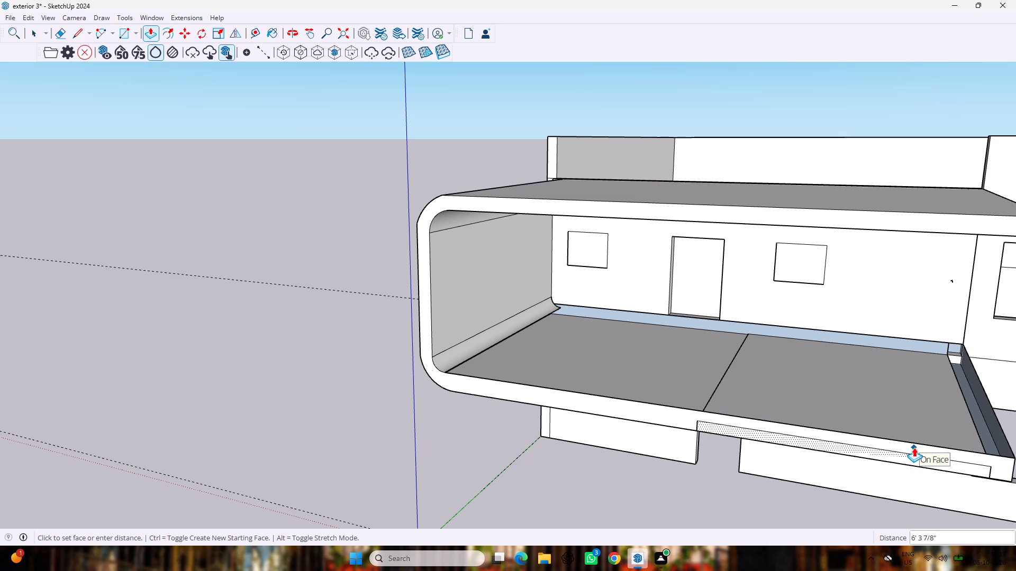
pyautogui.moveTo(914, 447); pyautogui.dragTo(914, 446)
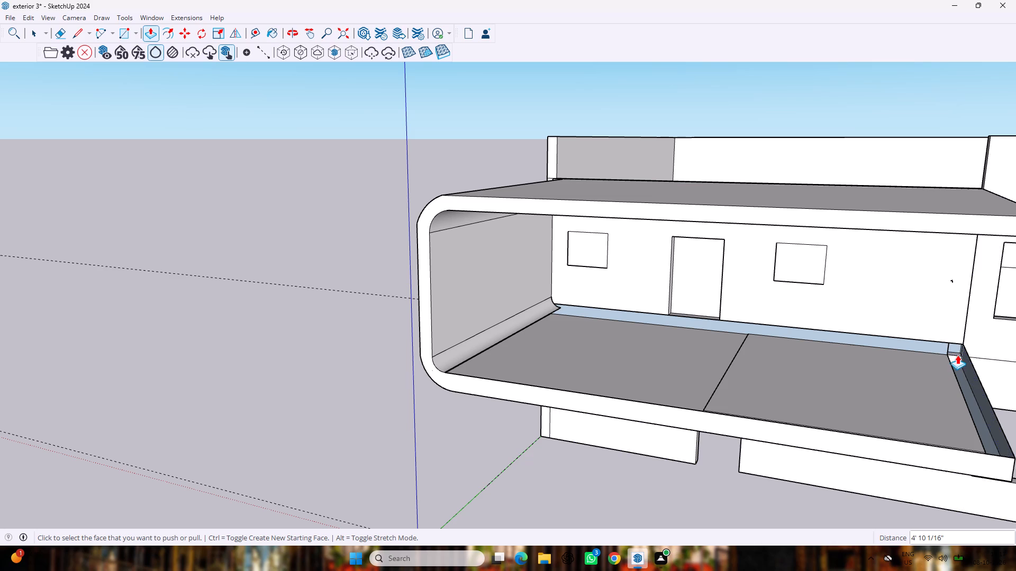
# Pull the front face of the narrow floor strip along the balcony's open end forward 15' 10 3/16".
pyautogui.scroll(3, 955, 354)
pyautogui.moveTo(959, 358); pyautogui.dragTo(963, 476)
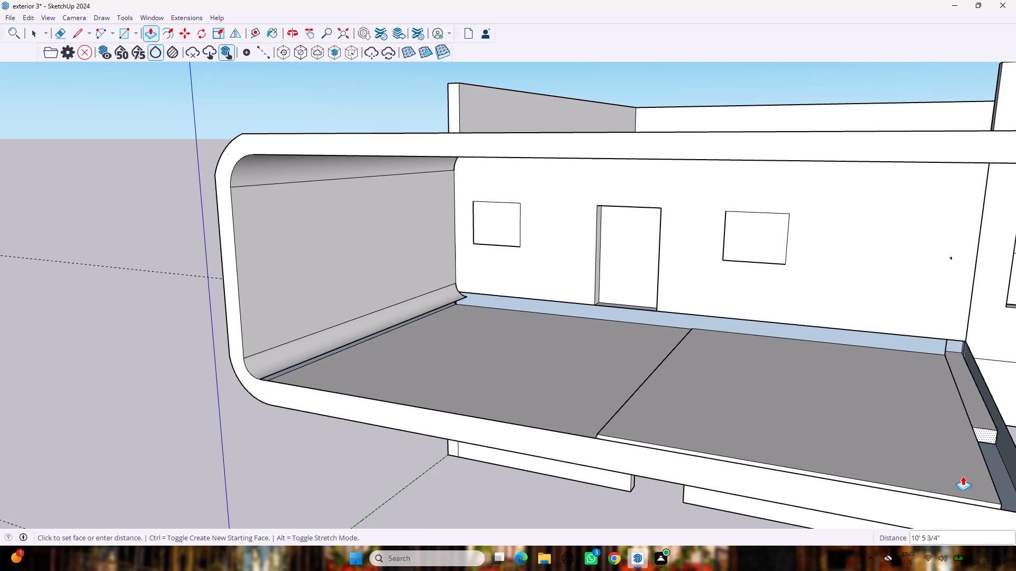
pyautogui.moveTo(963, 476); pyautogui.dragTo(959, 504)
# Pull the remaining recessed front face of the wide floor section forward 10 3/4" toward the balcony's front edge.
pyautogui.scroll(-2, 935, 433)
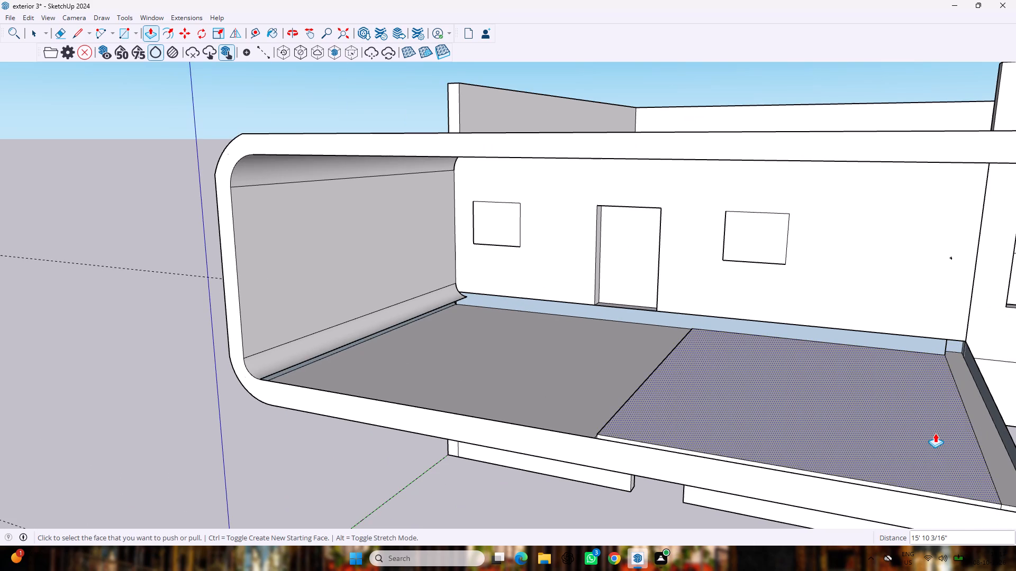
pyautogui.scroll(-1, 935, 433)
pyautogui.moveTo(933, 432); pyautogui.dragTo(938, 478, button='middle')
pyautogui.scroll(-4, 937, 474)
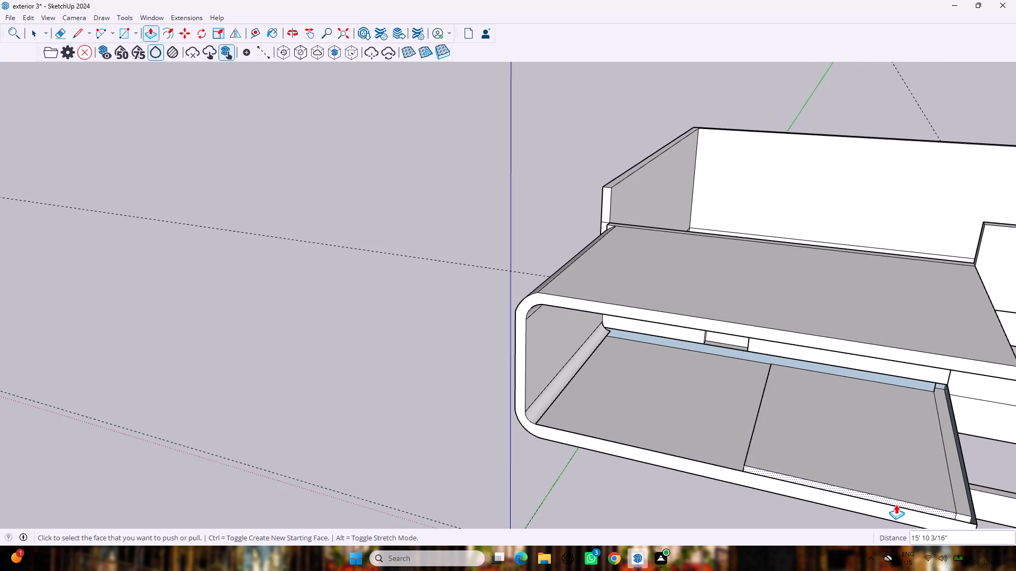
pyautogui.scroll(7, 896, 504)
pyautogui.scroll(4, 859, 483)
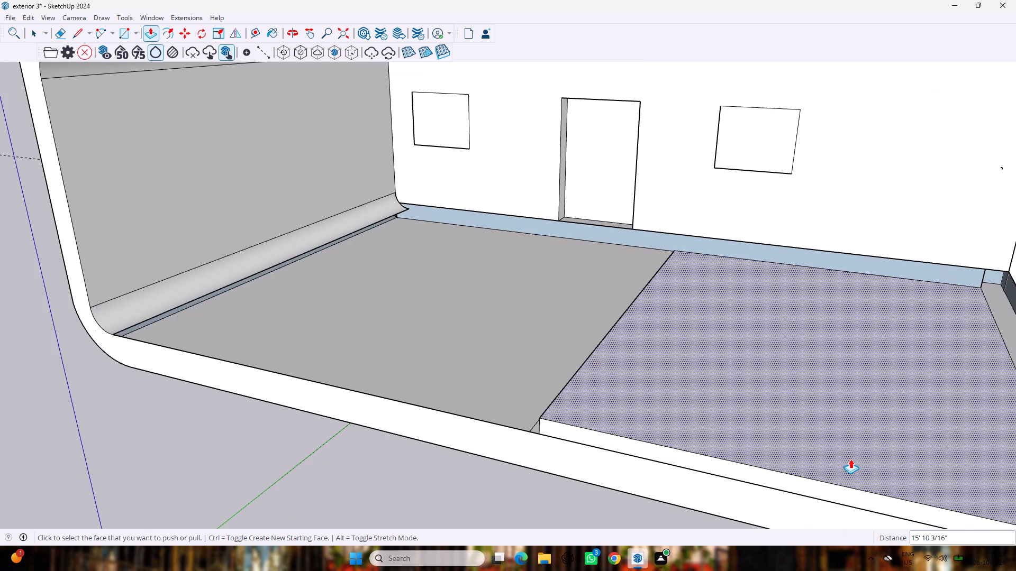
pyautogui.moveTo(757, 474); pyautogui.dragTo(750, 498)
# Pull the narrow end strip's front face forward 1' 3/16" to the balcony's front edge.
pyautogui.scroll(-11, 749, 484)
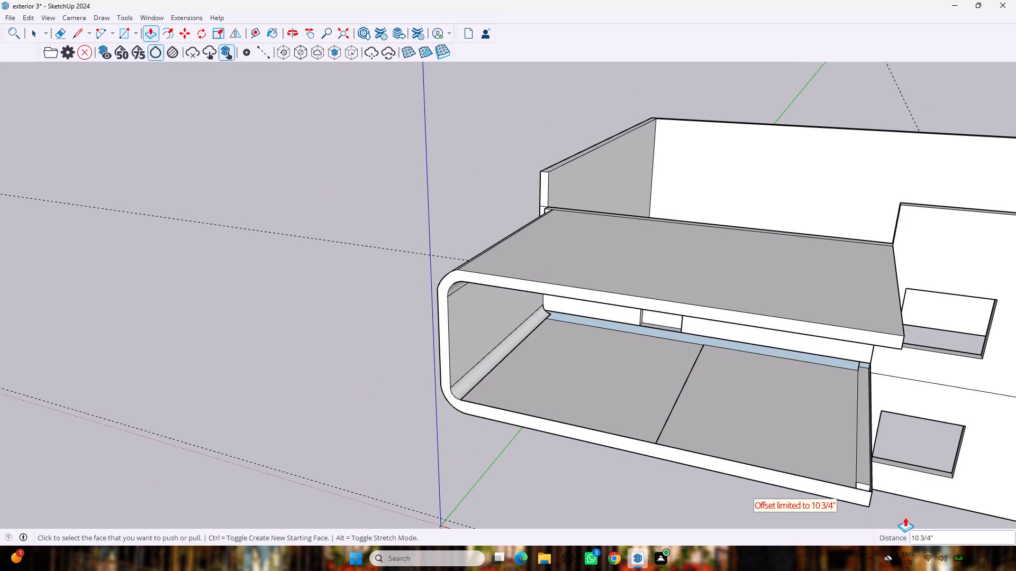
pyautogui.scroll(8, 879, 502)
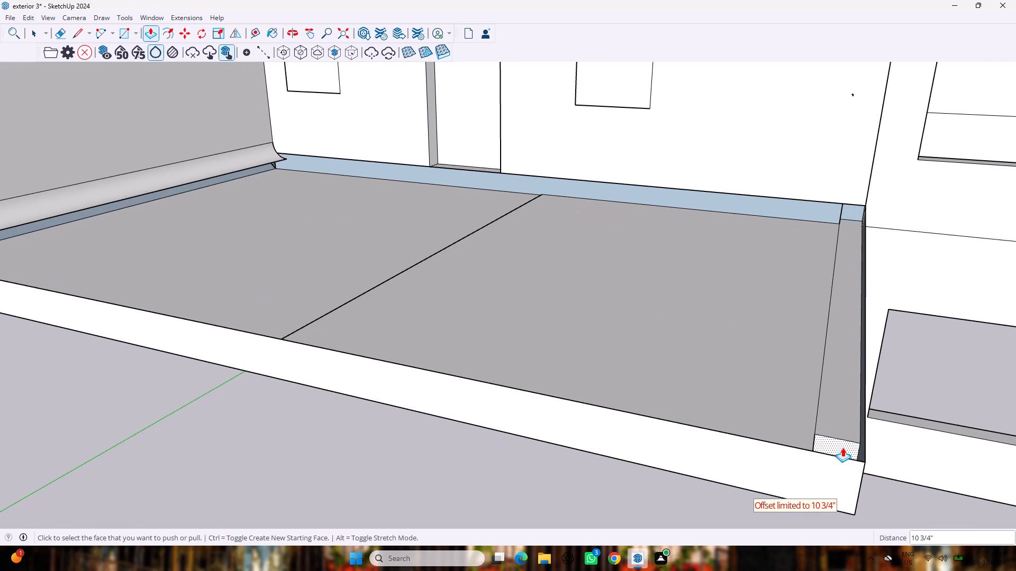
pyautogui.moveTo(842, 448); pyautogui.dragTo(840, 478)
# Pull the front face of the wide floor section beside the end strip forward 1 7/16" and a further 5 5/8".
pyautogui.moveTo(837, 450); pyautogui.dragTo(839, 463, button='middle')
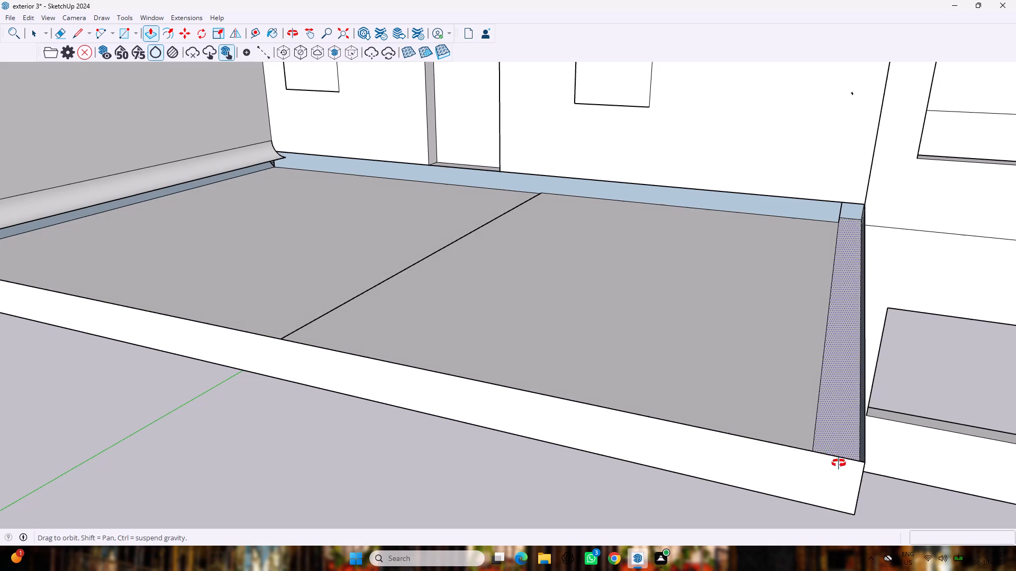
pyautogui.moveTo(839, 463); pyautogui.dragTo(845, 527, button='middle')
pyautogui.moveTo(844, 398); pyautogui.dragTo(809, 478, button='middle')
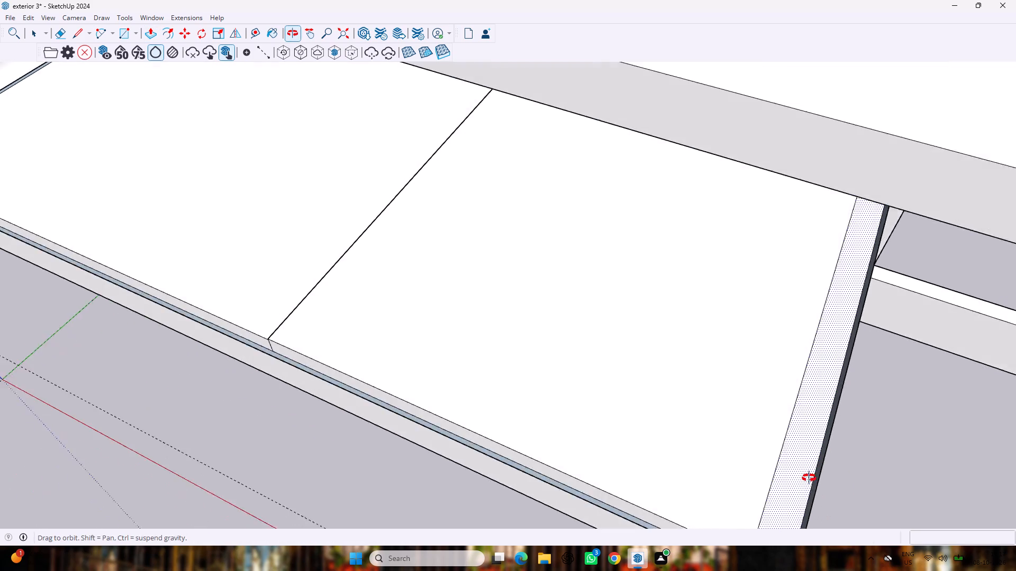
pyautogui.moveTo(809, 478); pyautogui.dragTo(806, 477, button='middle')
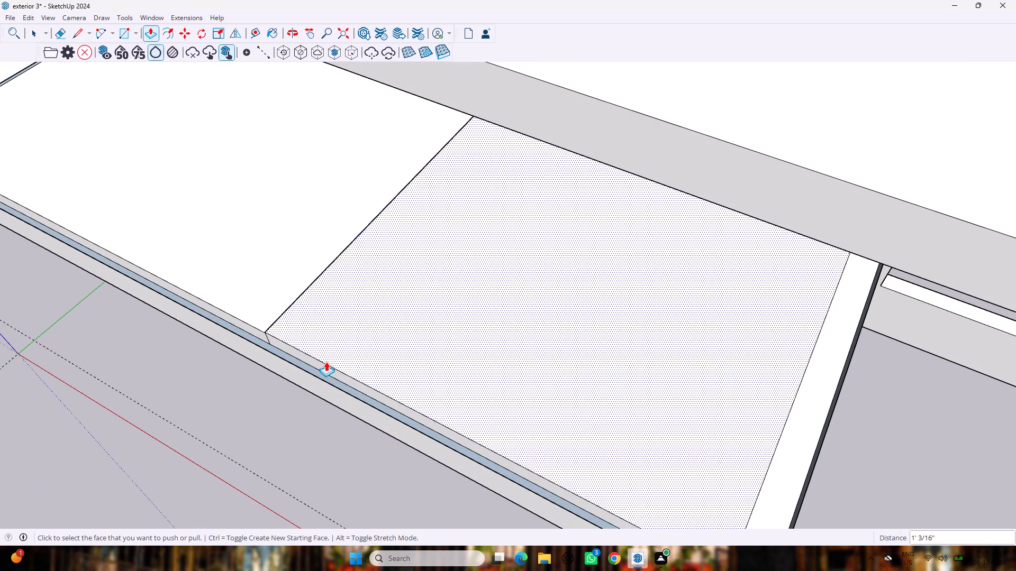
pyautogui.moveTo(324, 370); pyautogui.dragTo(322, 397)
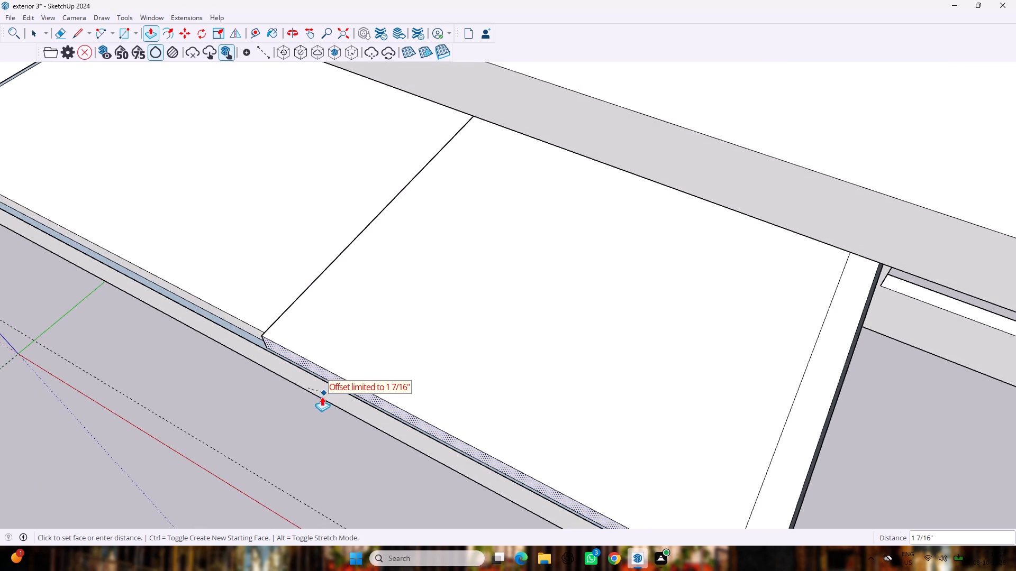
pyautogui.moveTo(322, 397); pyautogui.dragTo(319, 402)
pyautogui.scroll(5, 357, 381)
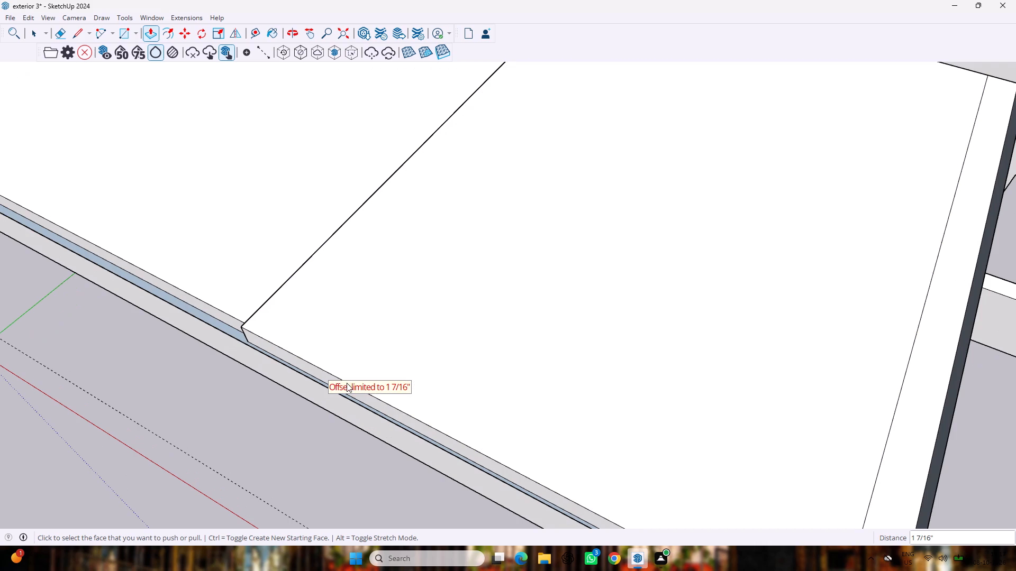
pyautogui.scroll(3, 344, 387)
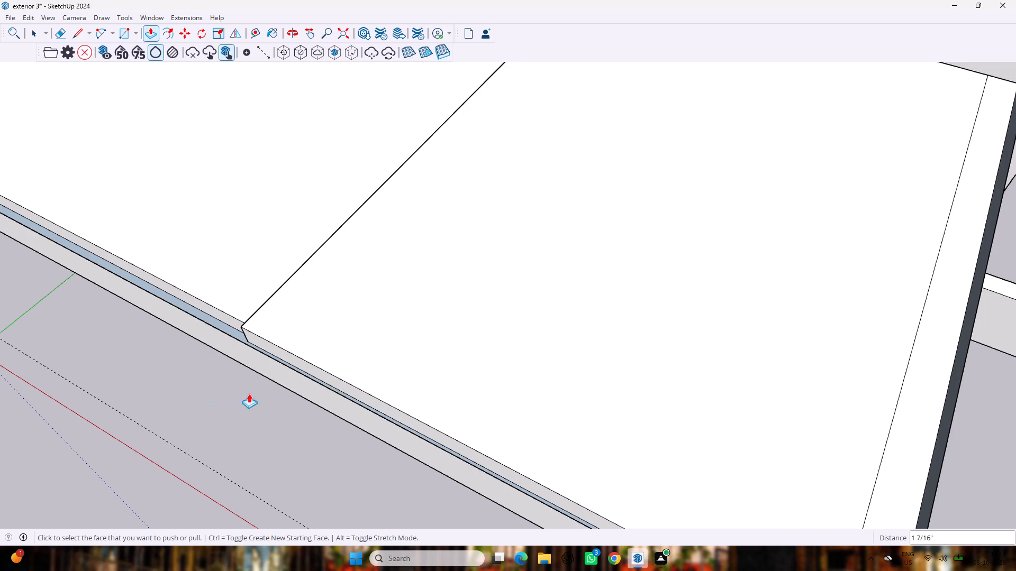
pyautogui.moveTo(348, 385); pyautogui.dragTo(347, 403)
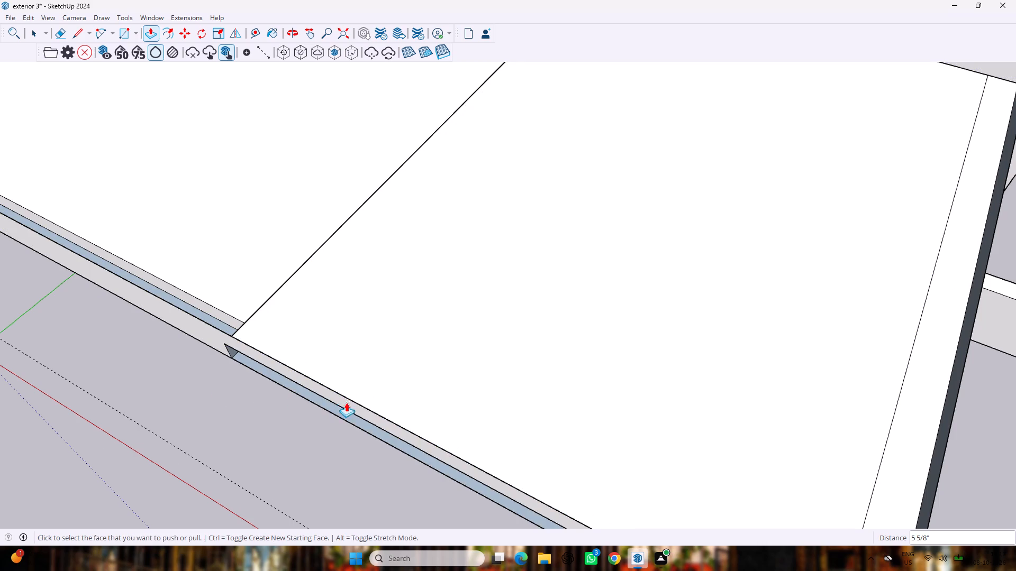
# Pull the front face of the adjoining floor section, toward the rounded end, forward 6 5/16" to the balcony's front edge.
pyautogui.moveTo(286, 383); pyautogui.dragTo(524, 188, button='middle')
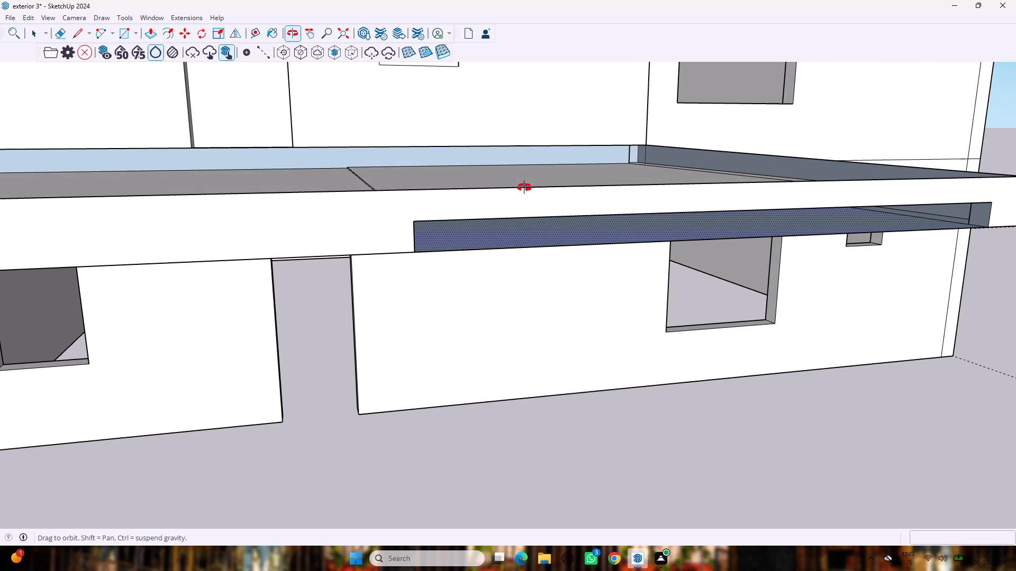
pyautogui.moveTo(524, 188); pyautogui.dragTo(734, 344, button='middle')
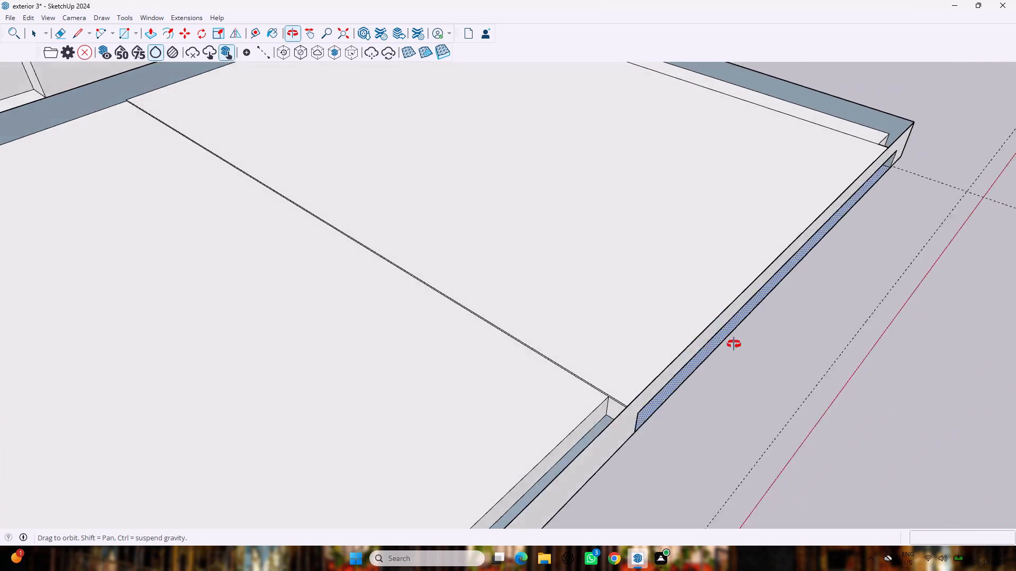
pyautogui.moveTo(734, 344); pyautogui.dragTo(736, 344, button='middle')
pyautogui.moveTo(632, 433); pyautogui.dragTo(647, 441)
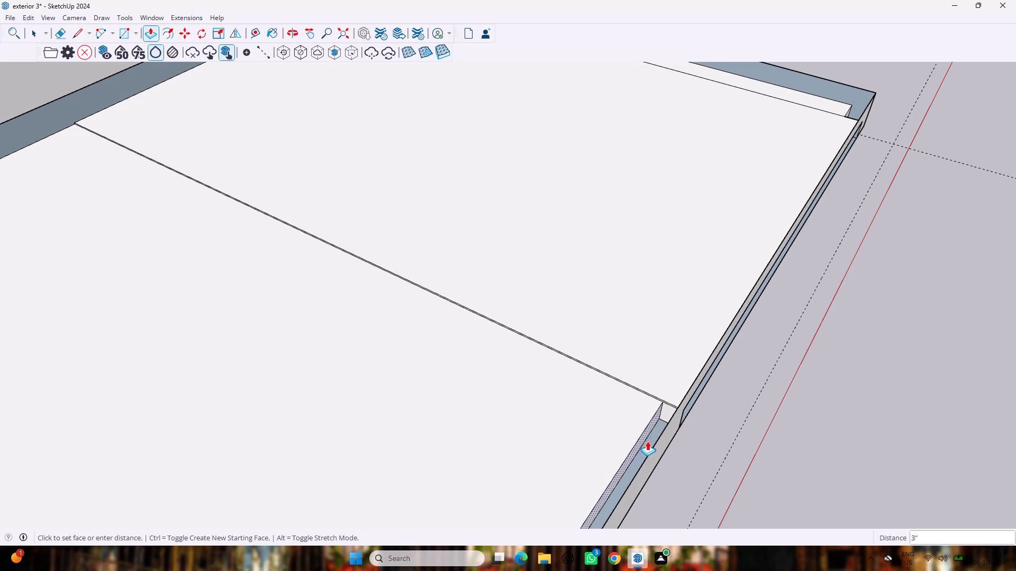
pyautogui.moveTo(647, 441); pyautogui.dragTo(659, 449)
# Draw a rectangle about 11' 7 5/16" by 6" across the opening in the balcony's front fascia, corner to corner.
pyautogui.moveTo(595, 416); pyautogui.dragTo(732, 405, button='middle')
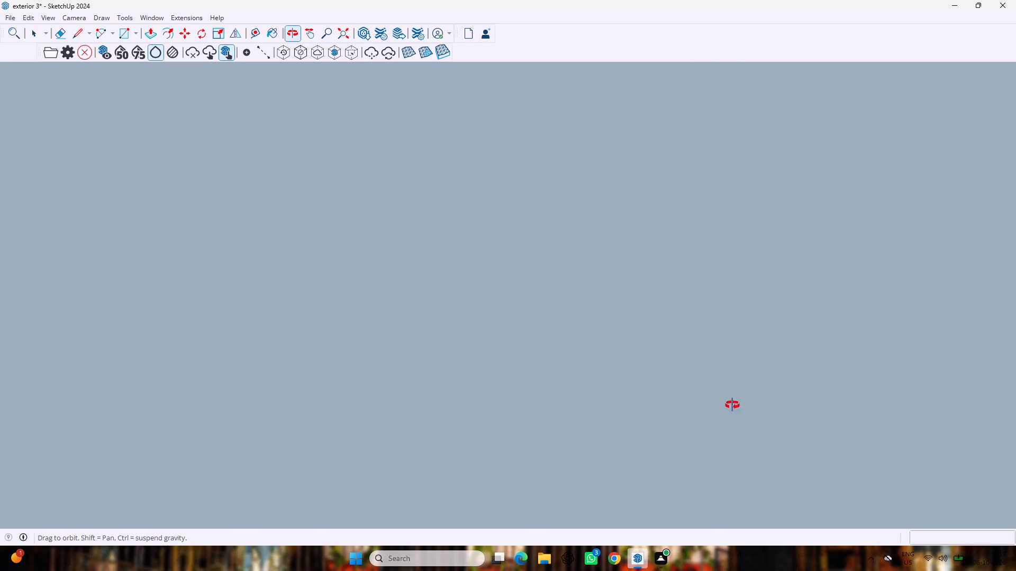
pyautogui.moveTo(732, 405); pyautogui.dragTo(587, 288, button='middle')
pyautogui.moveTo(856, 180); pyautogui.dragTo(854, 185, button='middle')
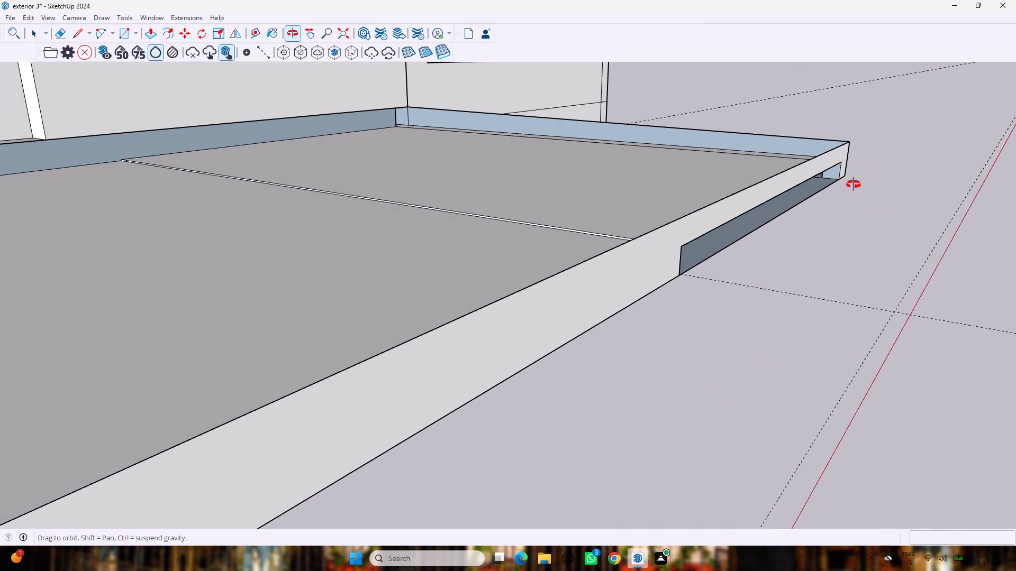
pyautogui.moveTo(854, 185); pyautogui.dragTo(509, 137, button='middle')
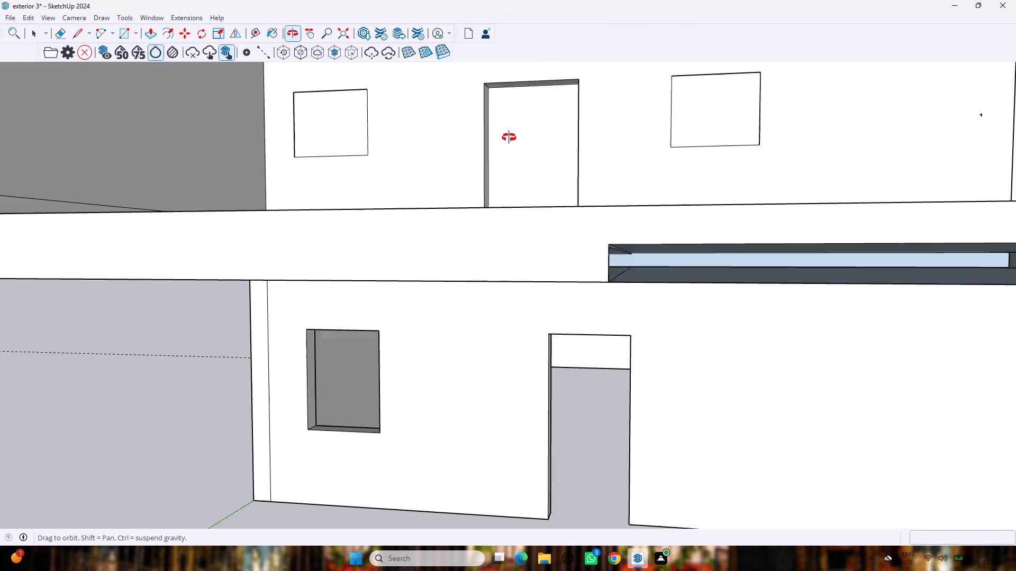
pyautogui.moveTo(509, 137); pyautogui.dragTo(503, 182, button='middle')
pyautogui.scroll(-7, 503, 182)
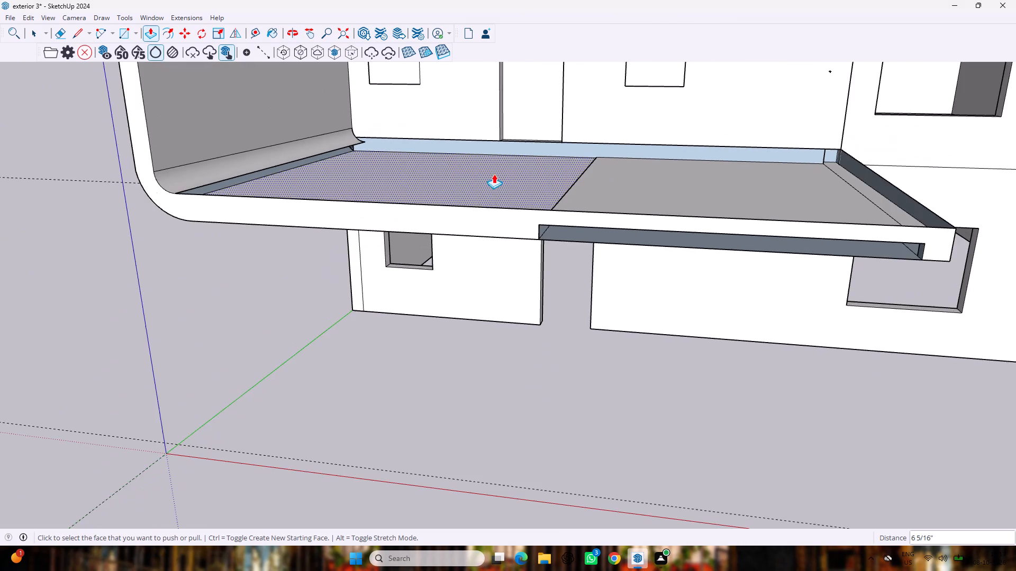
pyautogui.scroll(-3, 494, 174)
pyautogui.scroll(8, 728, 204)
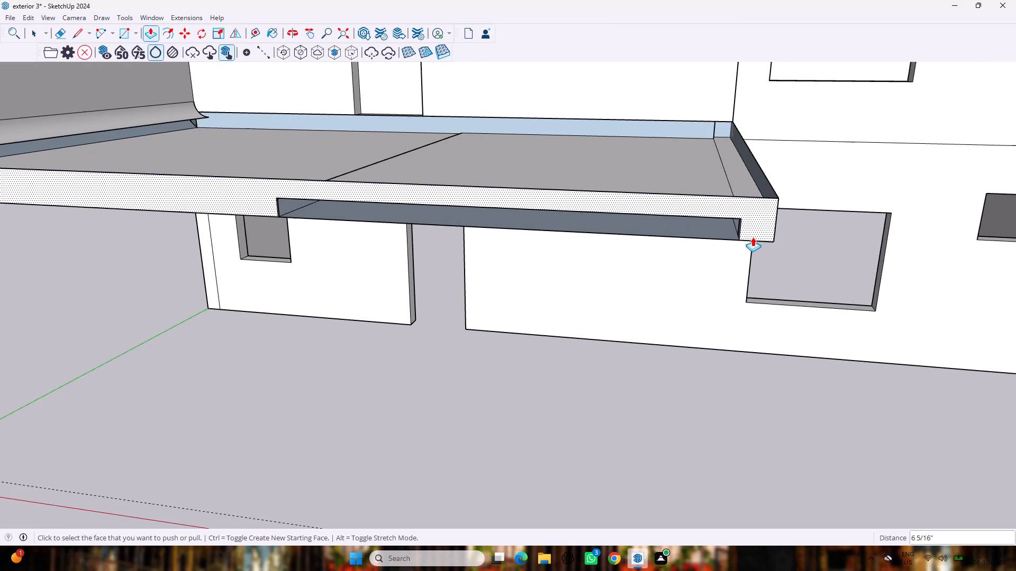
pyautogui.moveTo(755, 165); pyautogui.dragTo(774, 261, button='middle')
pyautogui.scroll(-2, 775, 270)
pyautogui.scroll(1, 697, 383)
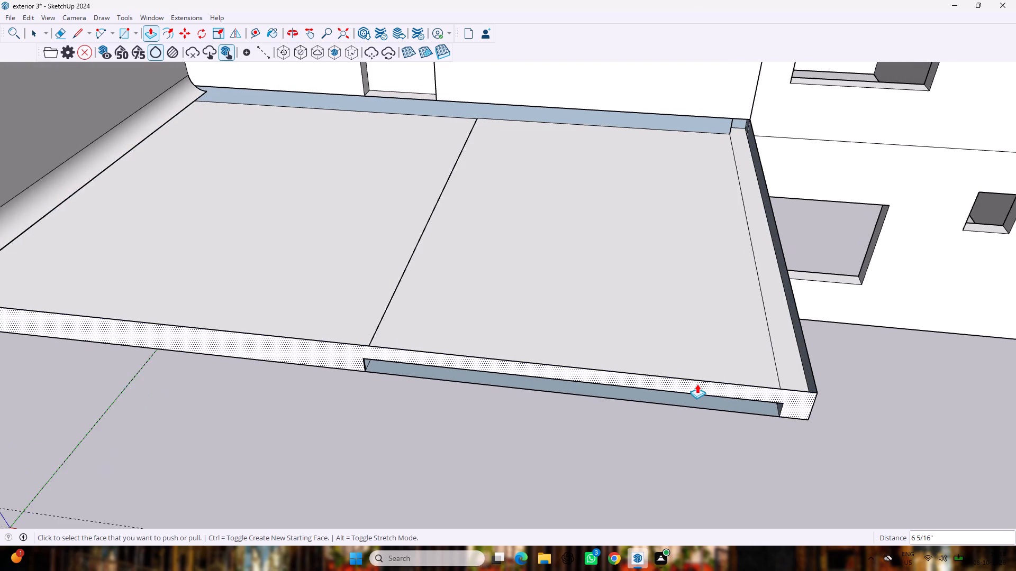
pyautogui.scroll(1, 697, 384)
pyautogui.press('r')
pyautogui.scroll(1, 470, 419)
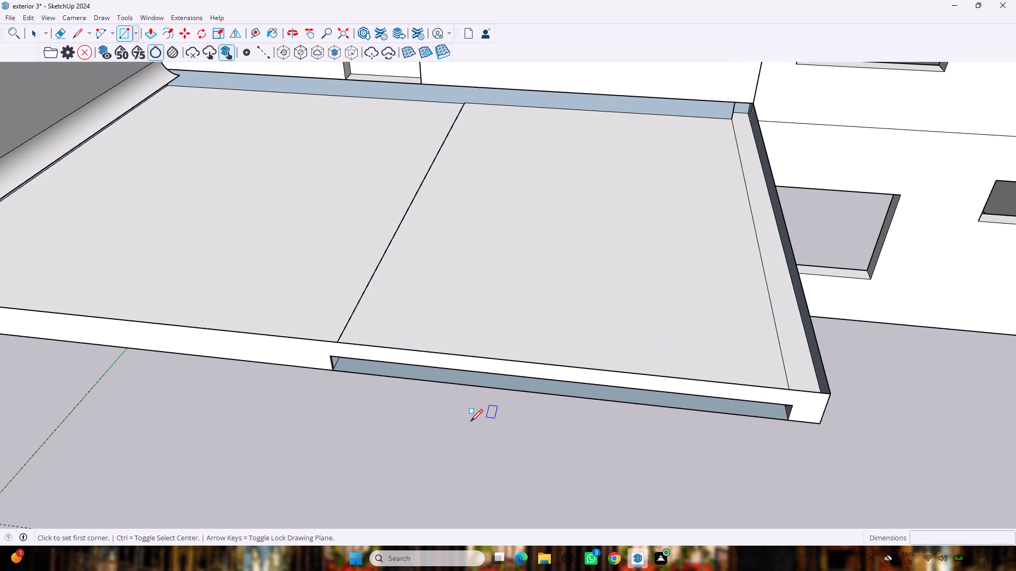
pyautogui.moveTo(470, 421); pyautogui.dragTo(496, 312, button='middle')
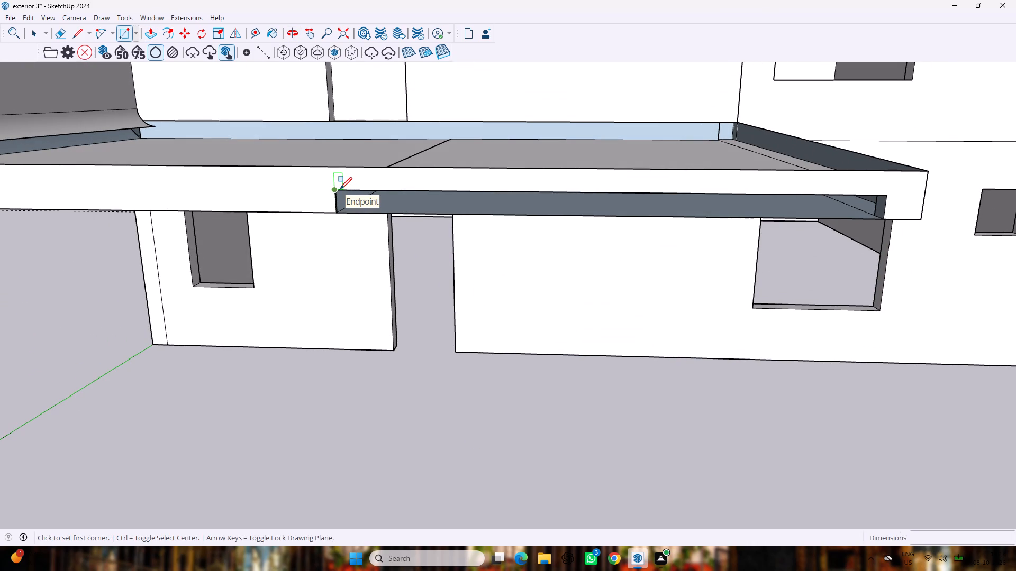
pyautogui.click(340, 189)
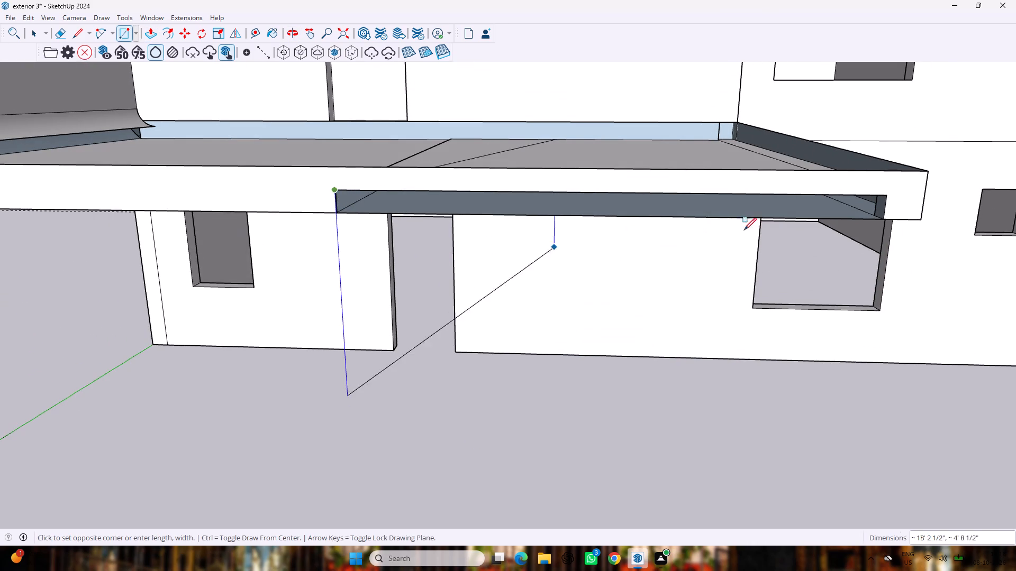
pyautogui.click(886, 219)
pyautogui.press('r')
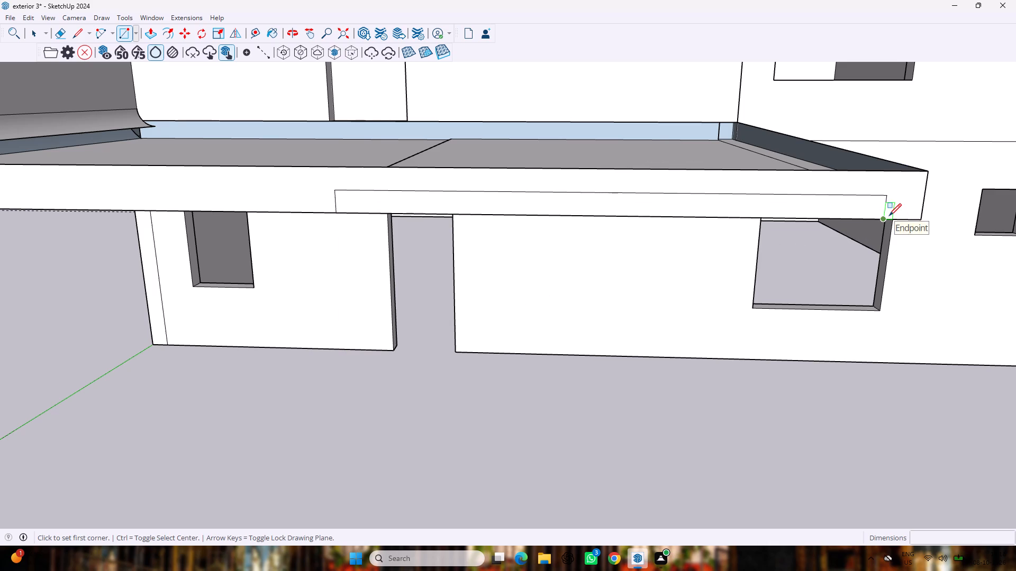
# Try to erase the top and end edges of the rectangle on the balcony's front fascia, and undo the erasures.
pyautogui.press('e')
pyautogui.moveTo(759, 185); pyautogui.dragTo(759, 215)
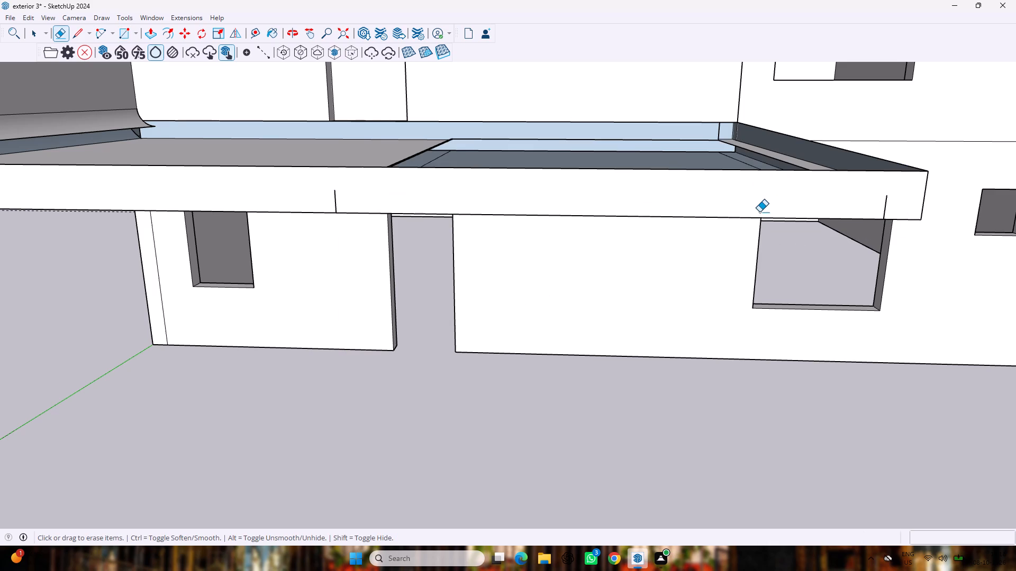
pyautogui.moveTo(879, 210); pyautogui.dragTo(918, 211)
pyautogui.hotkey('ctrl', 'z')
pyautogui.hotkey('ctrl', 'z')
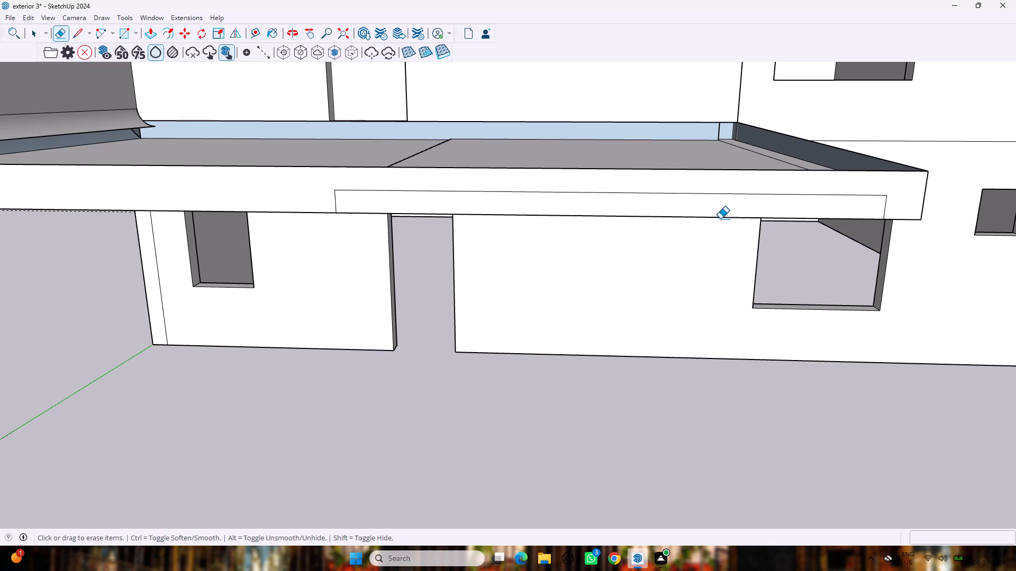
# Undo the earlier balcony floor and fascia edits, back to the plain flat slab with no recess.
pyautogui.moveTo(721, 223); pyautogui.dragTo(731, 268, button='middle')
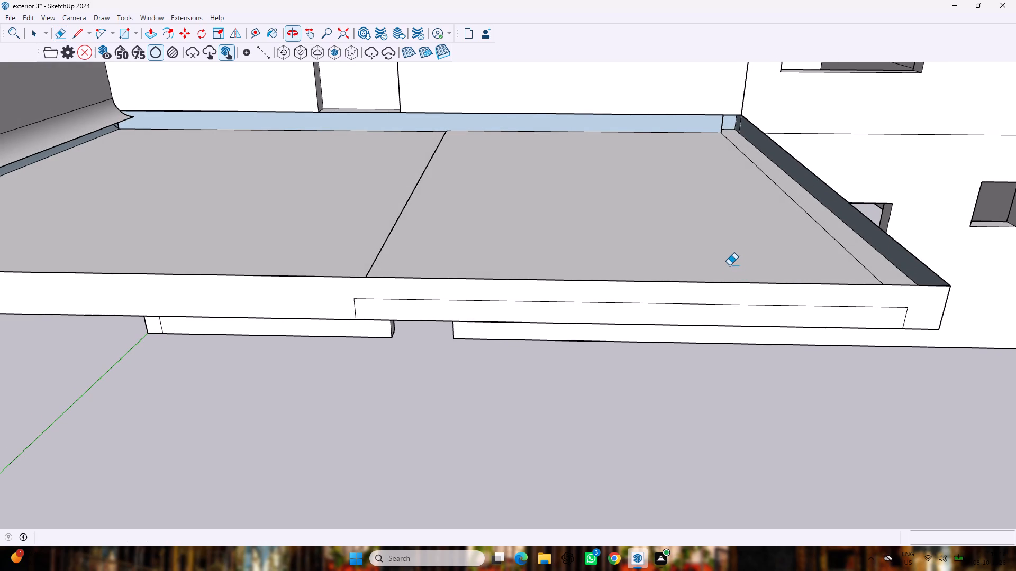
pyautogui.scroll(2, 723, 264)
pyautogui.scroll(-13, 723, 264)
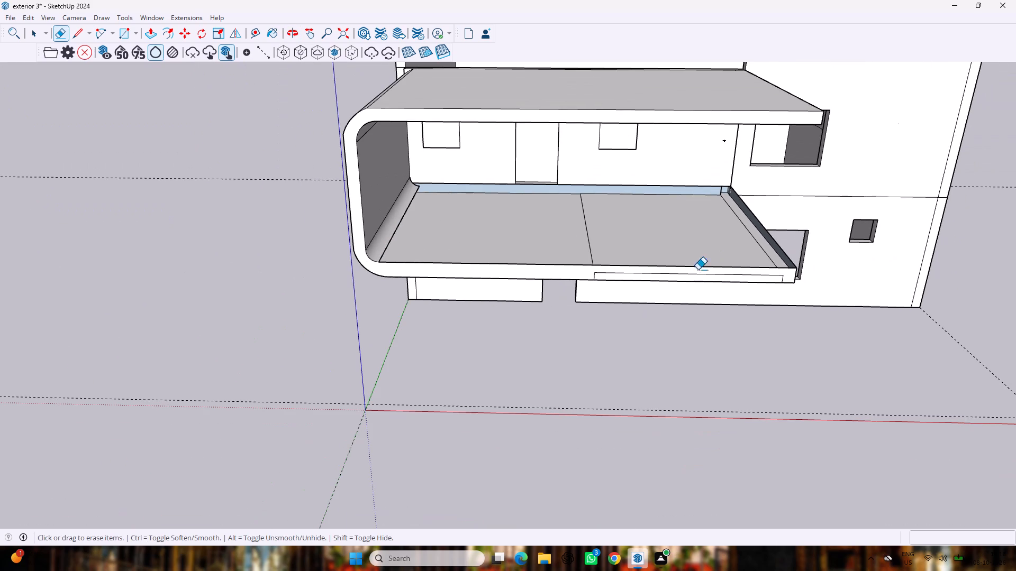
pyautogui.hotkey('ctrl', 'z')
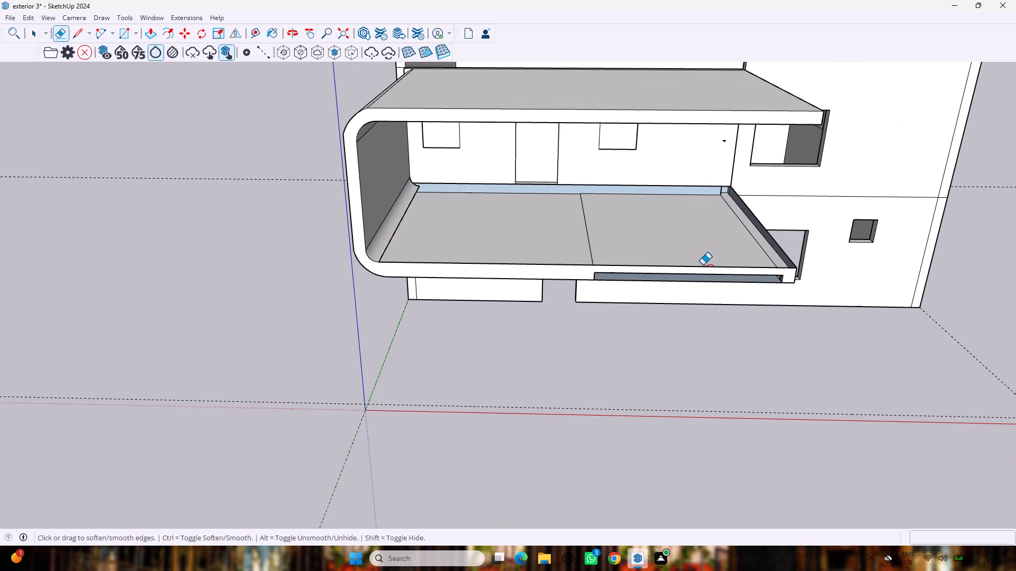
pyautogui.hotkey('ctrl', 'z')
pyautogui.hotkey('ctrl', 'z')
pyautogui.hotkey('ctrl', 'z')
pyautogui.hotkey('ctrl', 'z')
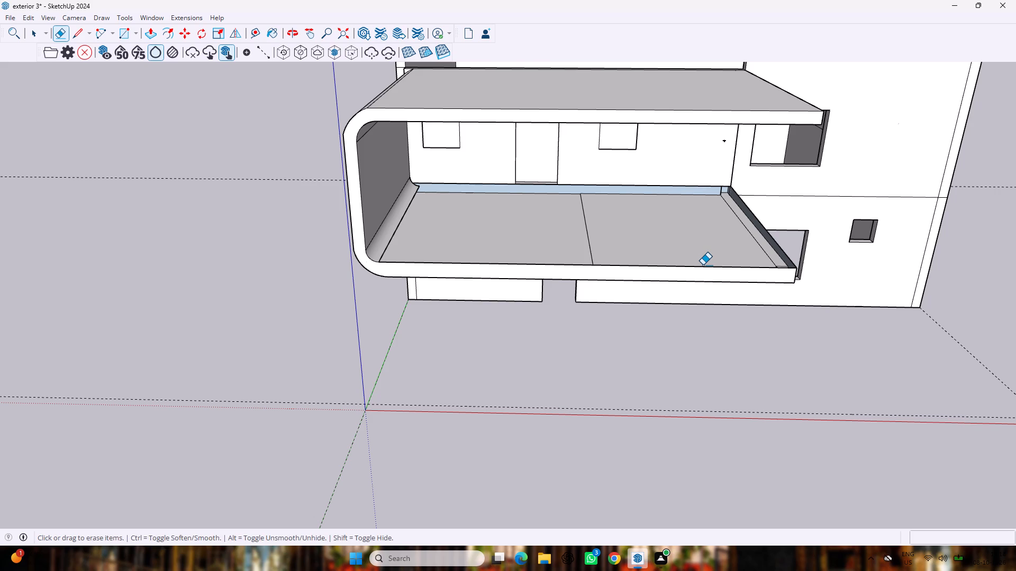
pyautogui.hotkey('ctrl', 'z')
pyautogui.hotkey('ctrl', 'z')
pyautogui.hotkey('ctrl', 'z')
pyautogui.hotkey('ctrl', 'z')
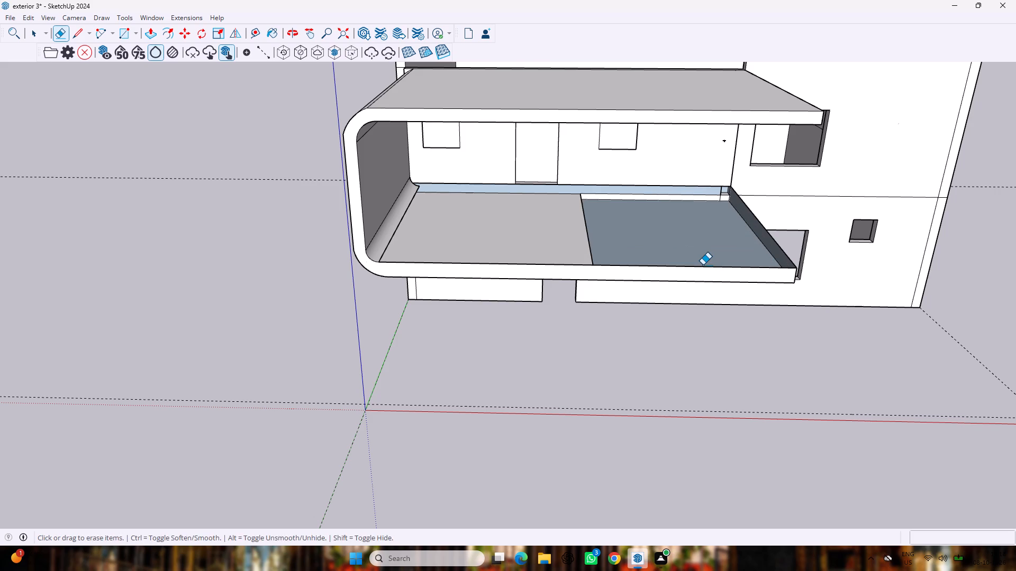
pyautogui.hotkey('ctrl', 'z')
pyautogui.hotkey('ctrl', 'z')
pyautogui.hotkey('ctrl', 'z')
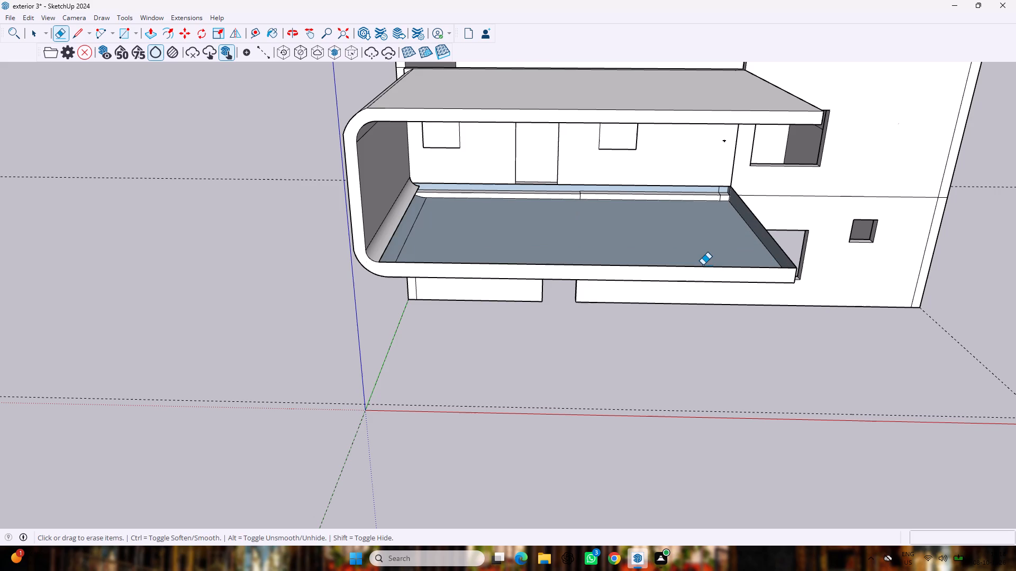
pyautogui.hotkey('ctrl', 'z')
pyautogui.hotkey('ctrl', 'z')
pyautogui.hotkey('ctrl', 'z')
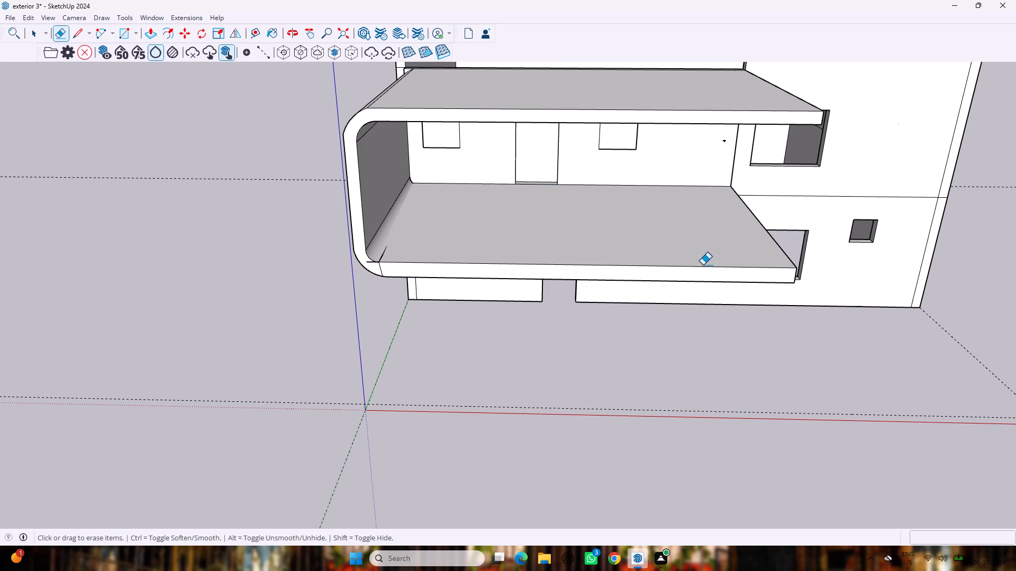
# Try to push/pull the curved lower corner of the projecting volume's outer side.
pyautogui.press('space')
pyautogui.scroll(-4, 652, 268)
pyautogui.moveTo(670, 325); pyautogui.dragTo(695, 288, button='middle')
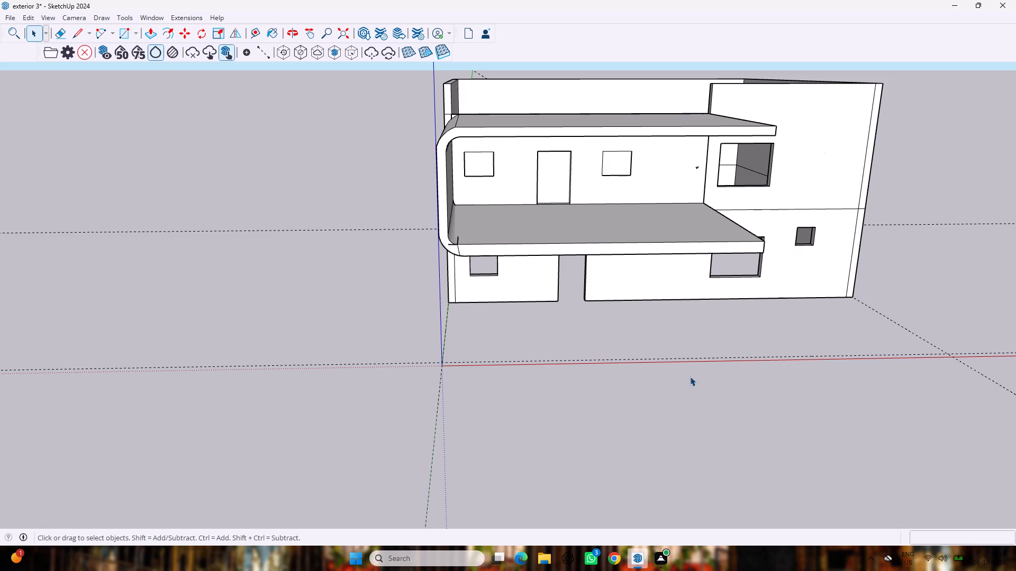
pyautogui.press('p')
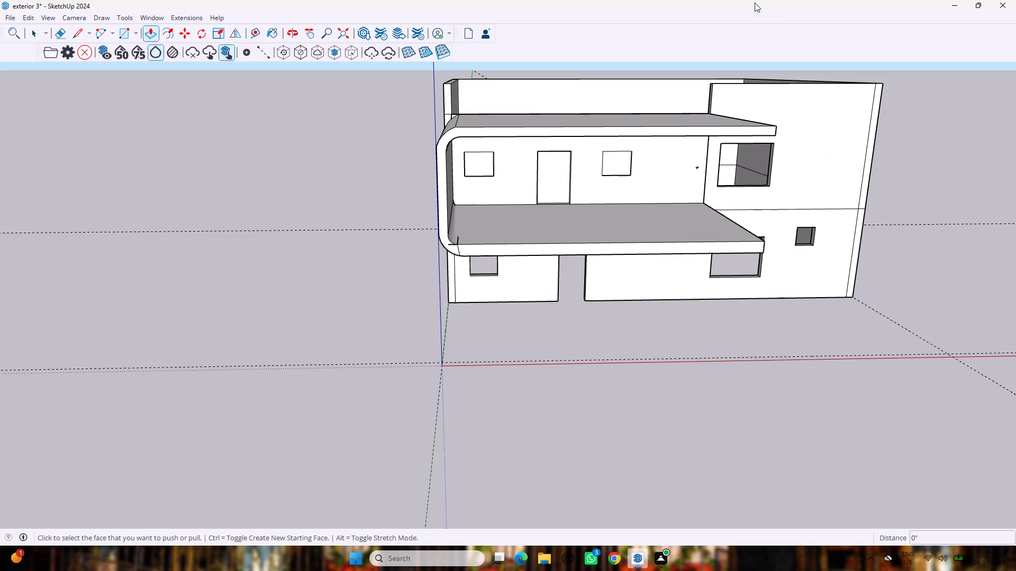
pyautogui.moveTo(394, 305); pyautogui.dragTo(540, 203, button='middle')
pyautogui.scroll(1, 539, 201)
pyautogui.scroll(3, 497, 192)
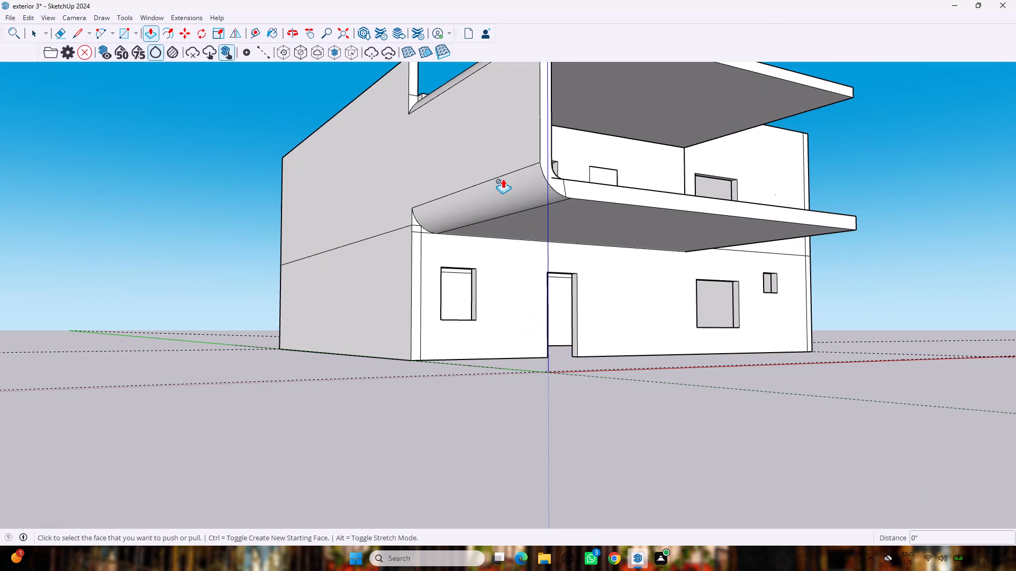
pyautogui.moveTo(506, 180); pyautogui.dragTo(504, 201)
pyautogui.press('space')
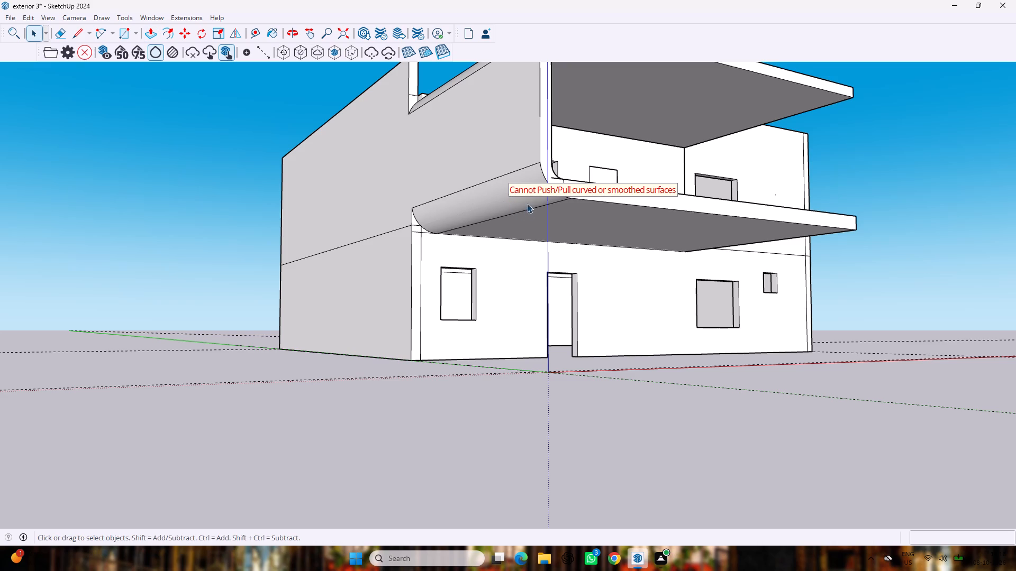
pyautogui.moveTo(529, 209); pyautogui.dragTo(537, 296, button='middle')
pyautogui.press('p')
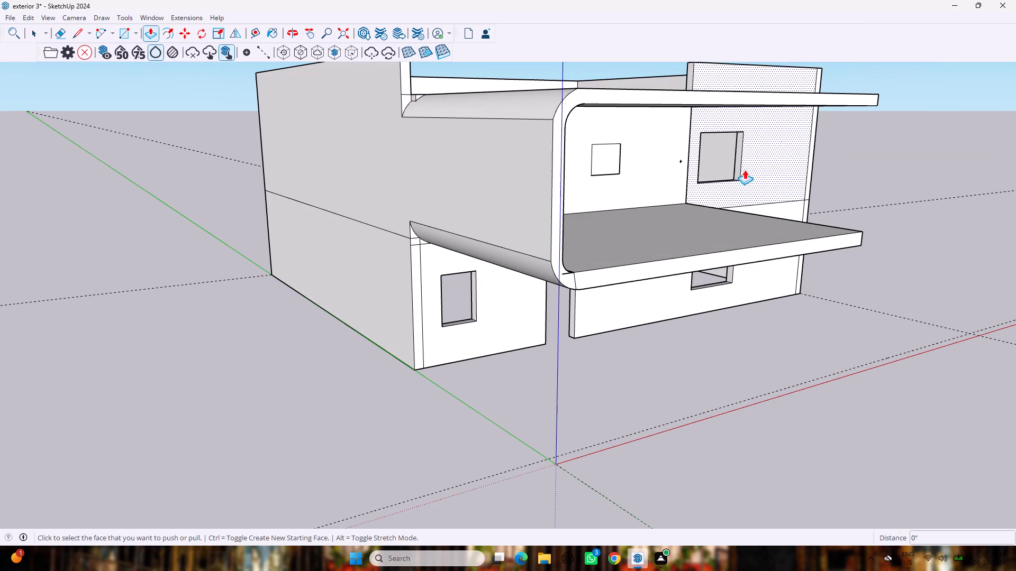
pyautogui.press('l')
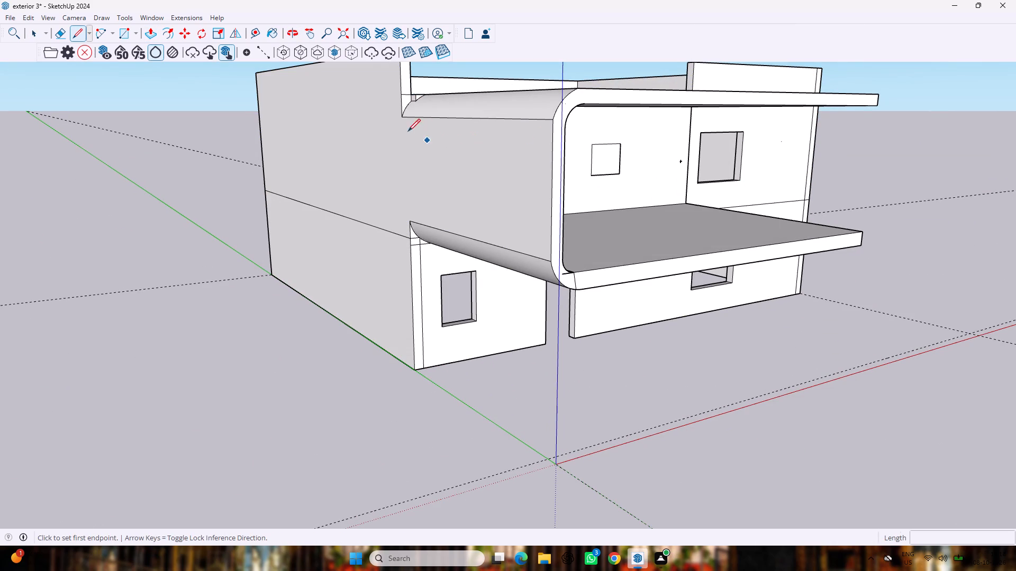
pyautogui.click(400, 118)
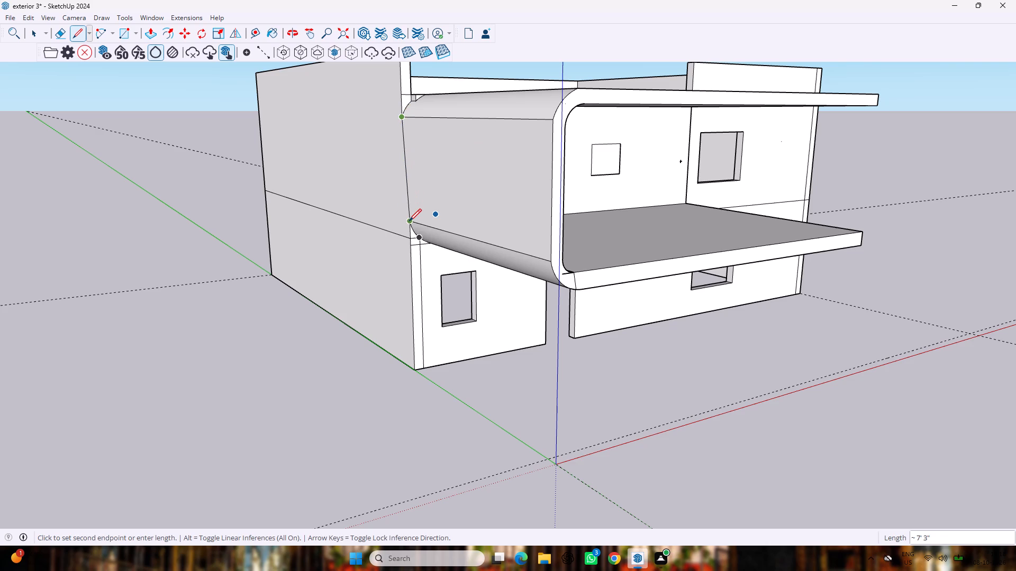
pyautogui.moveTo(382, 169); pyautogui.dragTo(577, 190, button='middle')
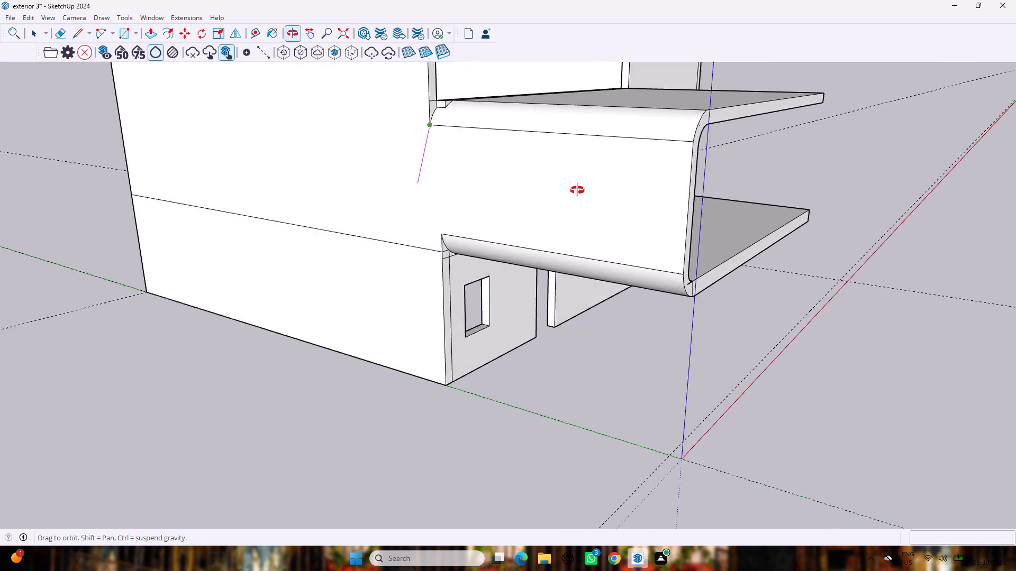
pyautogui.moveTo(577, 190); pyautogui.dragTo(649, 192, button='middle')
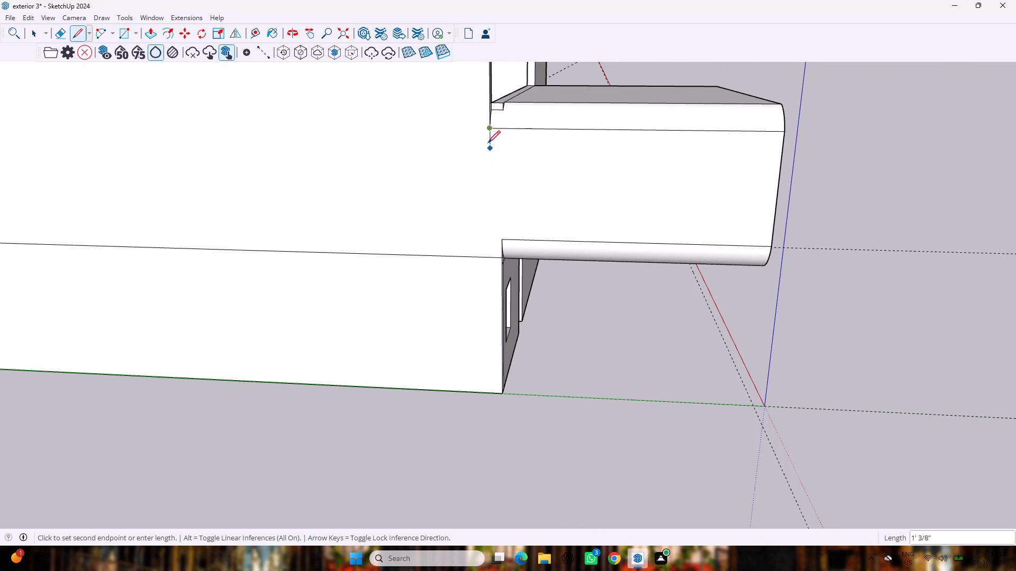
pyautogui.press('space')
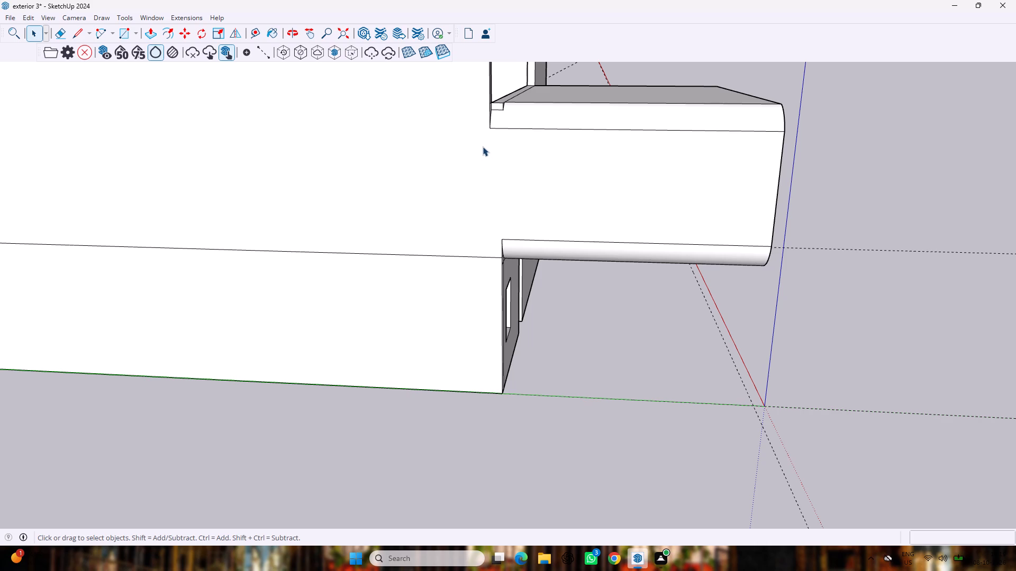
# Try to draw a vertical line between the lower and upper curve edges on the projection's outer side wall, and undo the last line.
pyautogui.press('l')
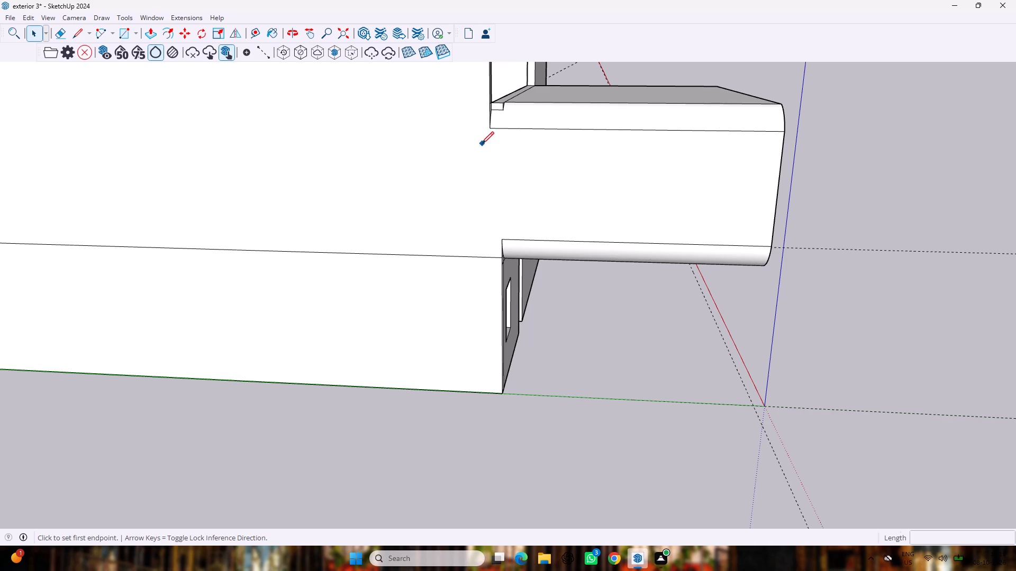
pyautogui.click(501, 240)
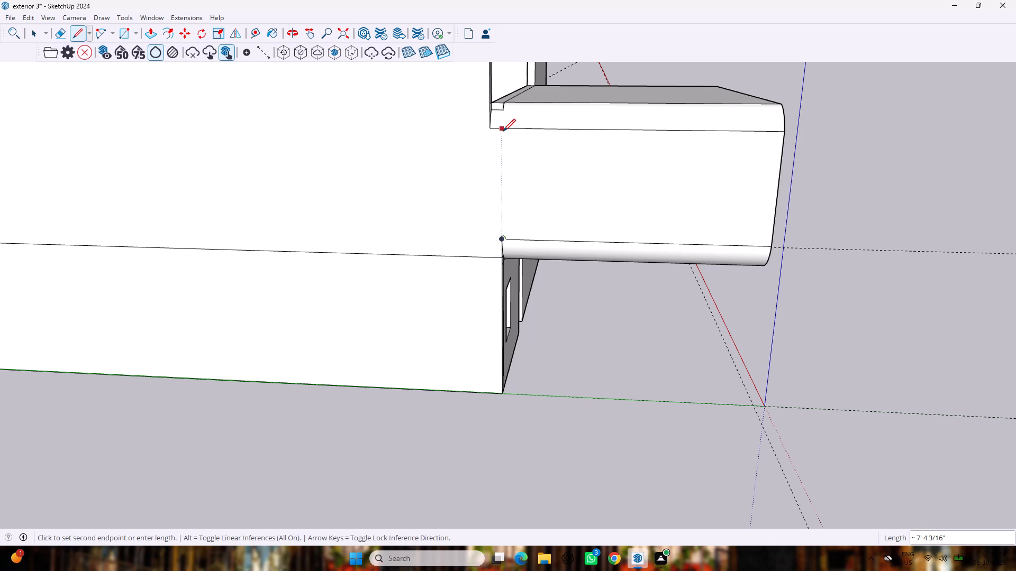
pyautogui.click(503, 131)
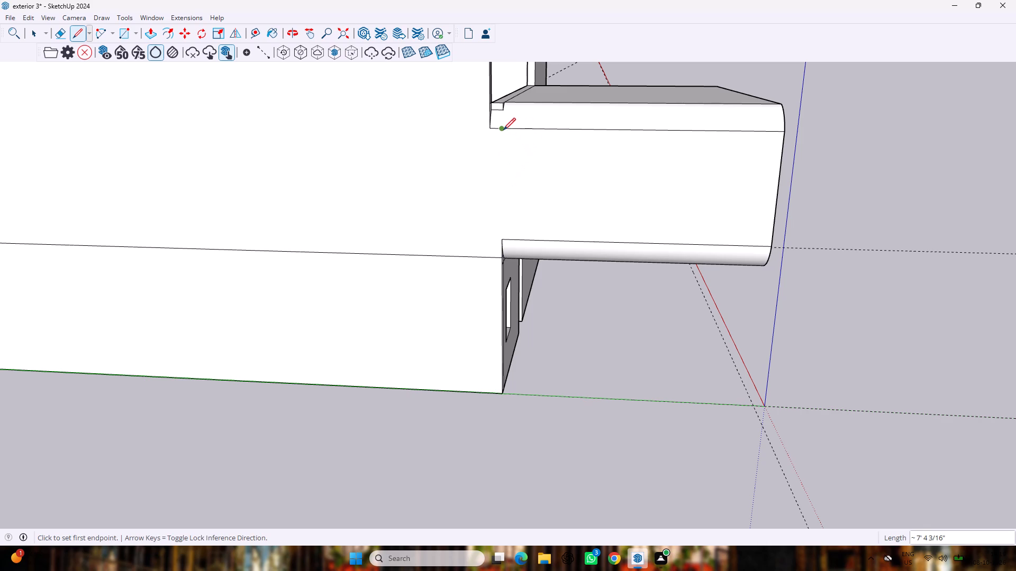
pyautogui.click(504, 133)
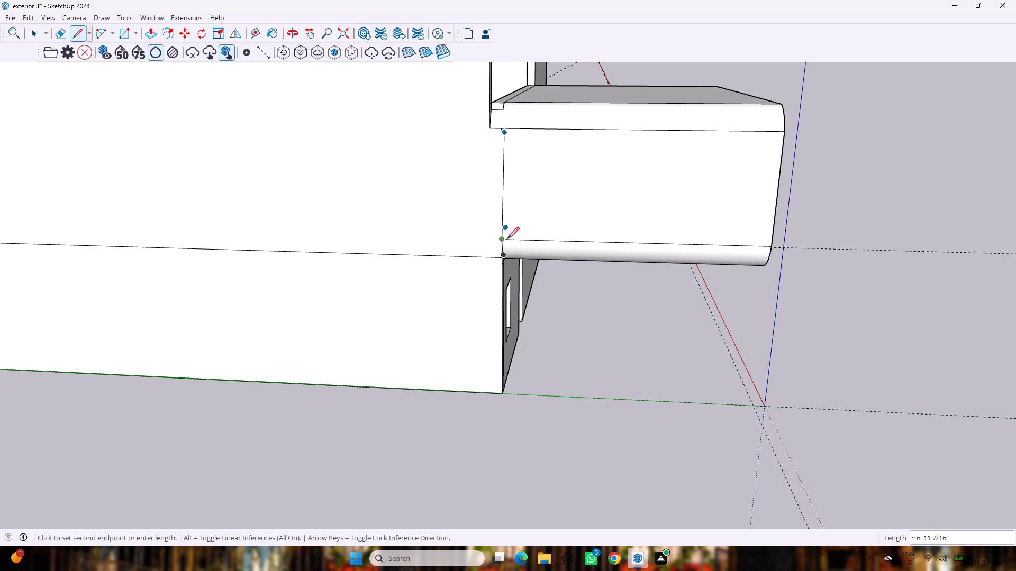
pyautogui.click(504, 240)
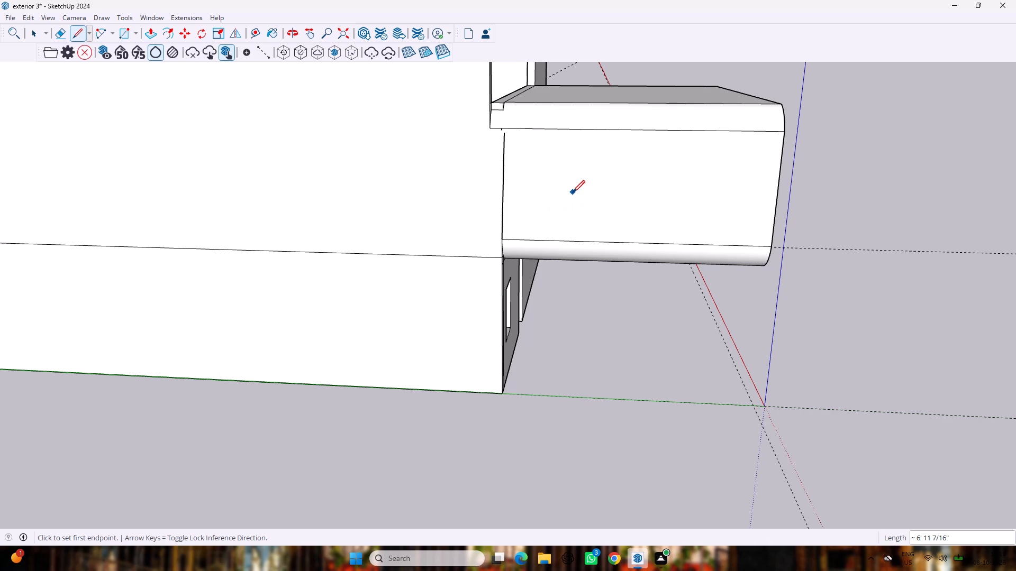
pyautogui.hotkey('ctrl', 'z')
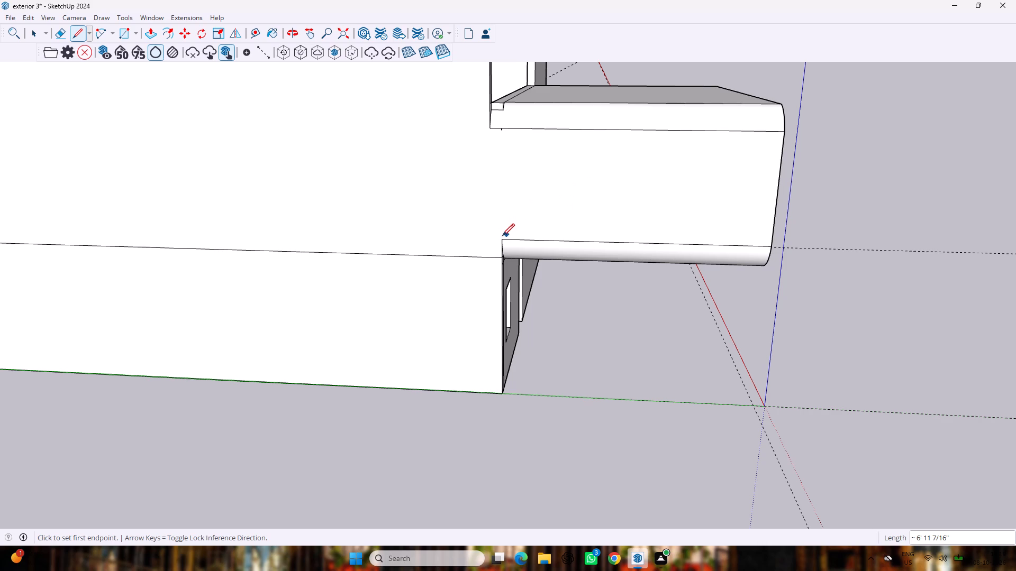
# Draw a vertical line about 7' 4 1/8" from the lower curve's inner corner to the upper curve's edge, separating the projection's side face from the wall.
pyautogui.click(499, 241)
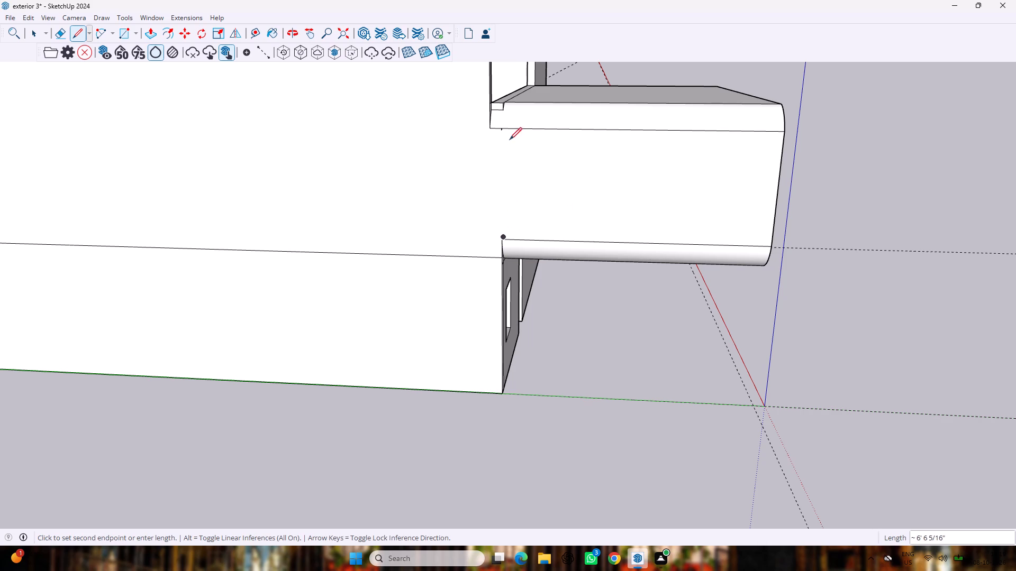
pyautogui.click(502, 241)
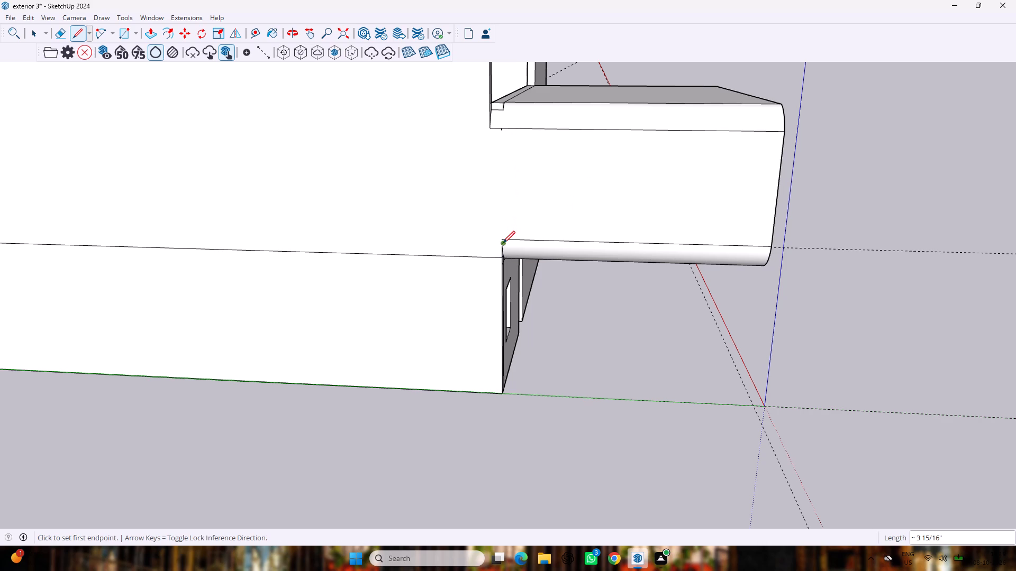
pyautogui.scroll(4, 501, 239)
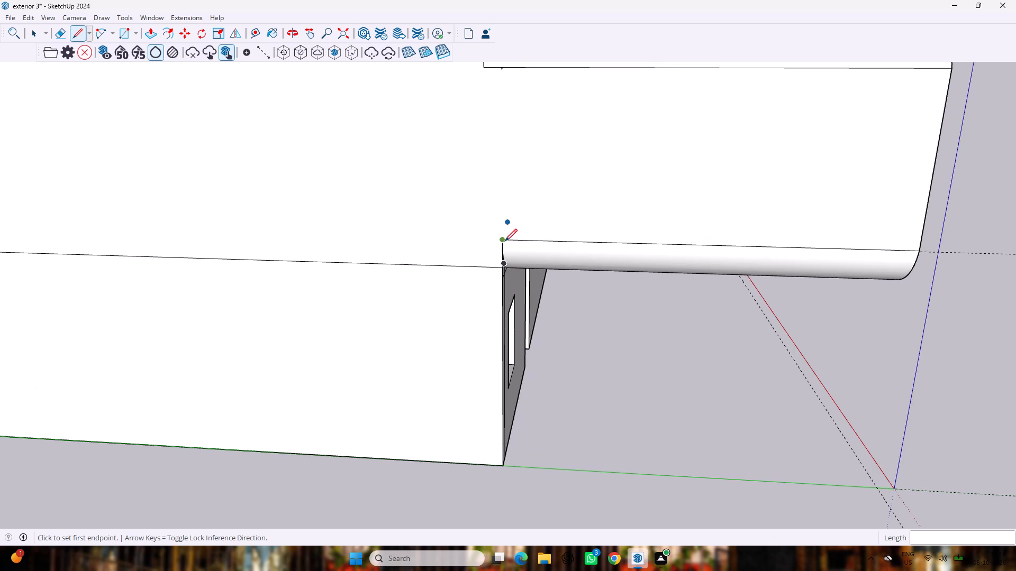
pyautogui.click(501, 243)
pyautogui.scroll(-4, 512, 156)
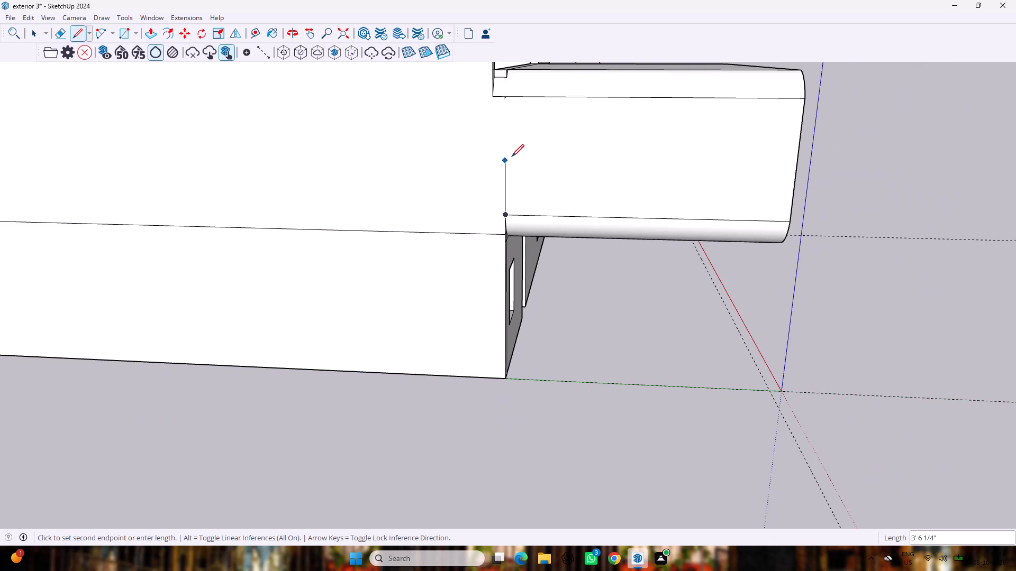
pyautogui.click(504, 99)
pyautogui.press('space')
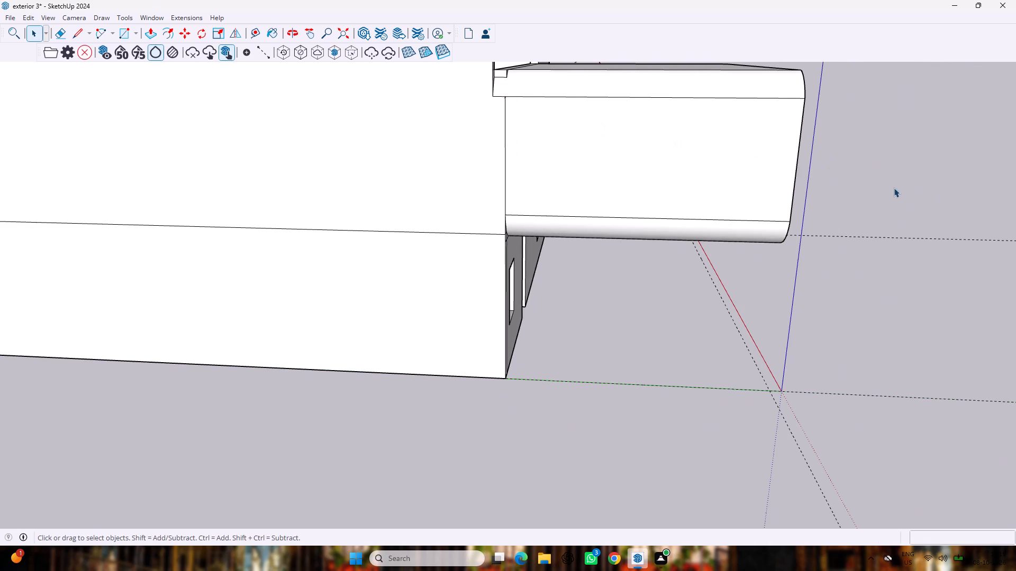
# Pull the projection's flat outer side face outward 6".
pyautogui.press('p')
pyautogui.moveTo(757, 161); pyautogui.dragTo(757, 185)
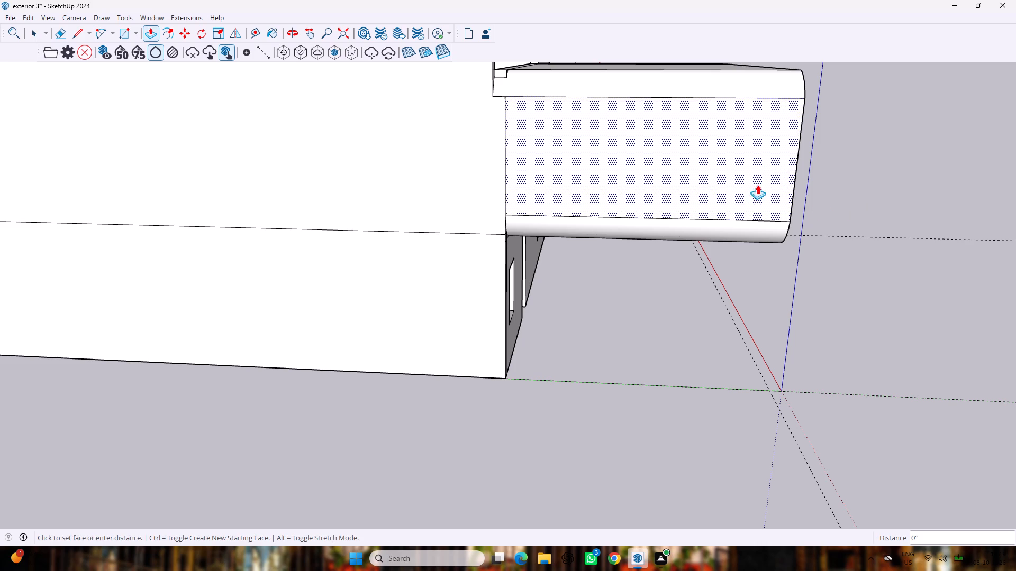
pyautogui.moveTo(757, 185); pyautogui.dragTo(758, 199)
pyautogui.press('6')
pyautogui.hotkey('shift', '"')
pyautogui.press('Return')
# Pull the projection's flat outer side face outward a further 4".
pyautogui.moveTo(888, 201); pyautogui.dragTo(651, 247, button='middle')
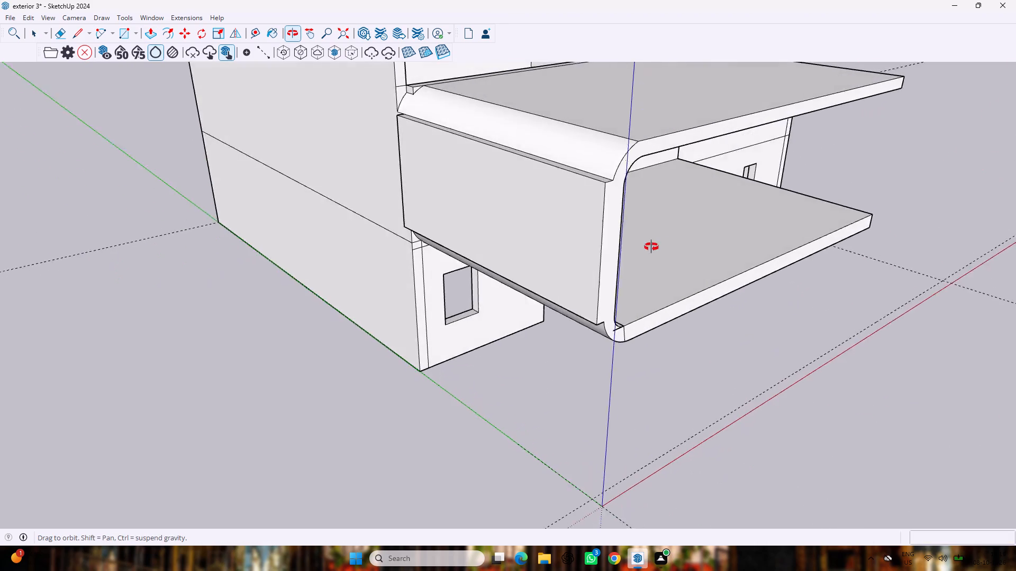
pyautogui.moveTo(651, 247); pyautogui.dragTo(617, 254, button='middle')
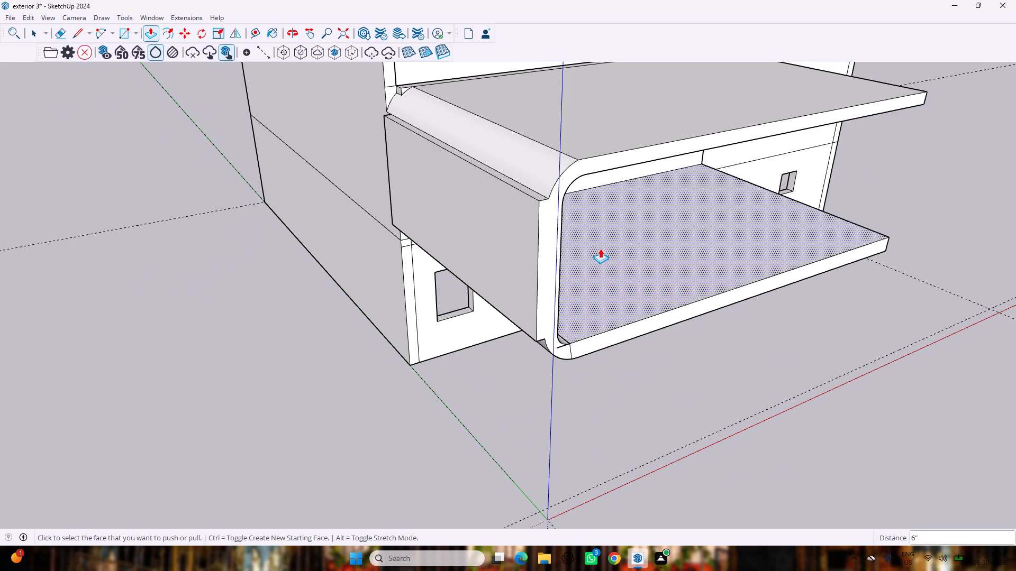
pyautogui.moveTo(507, 244); pyautogui.dragTo(494, 255)
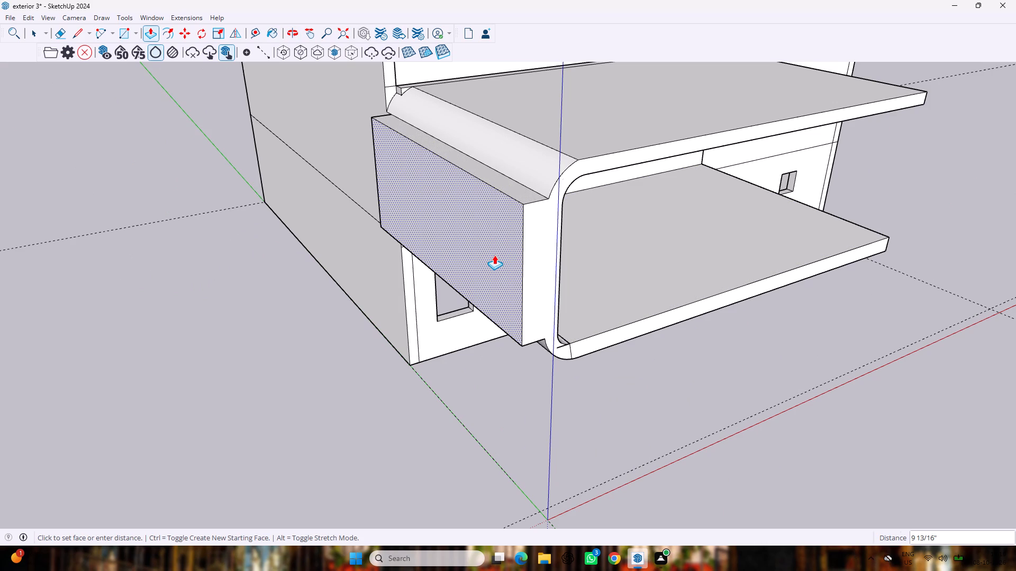
pyautogui.moveTo(494, 255); pyautogui.dragTo(495, 255)
pyautogui.press('4')
pyautogui.hotkey('shift', '"')
pyautogui.press('Return')
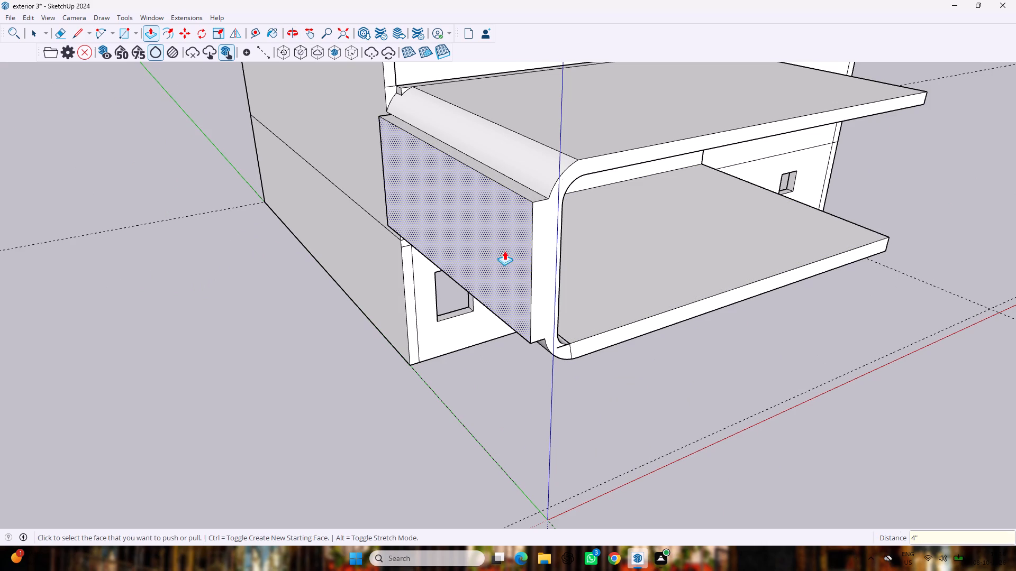
# Draw a vertical line about 7' 2 9/16" from the upper curve's front corner to the lower curve, separating the side wall's front edge.
pyautogui.moveTo(578, 293); pyautogui.dragTo(468, 263, button='middle')
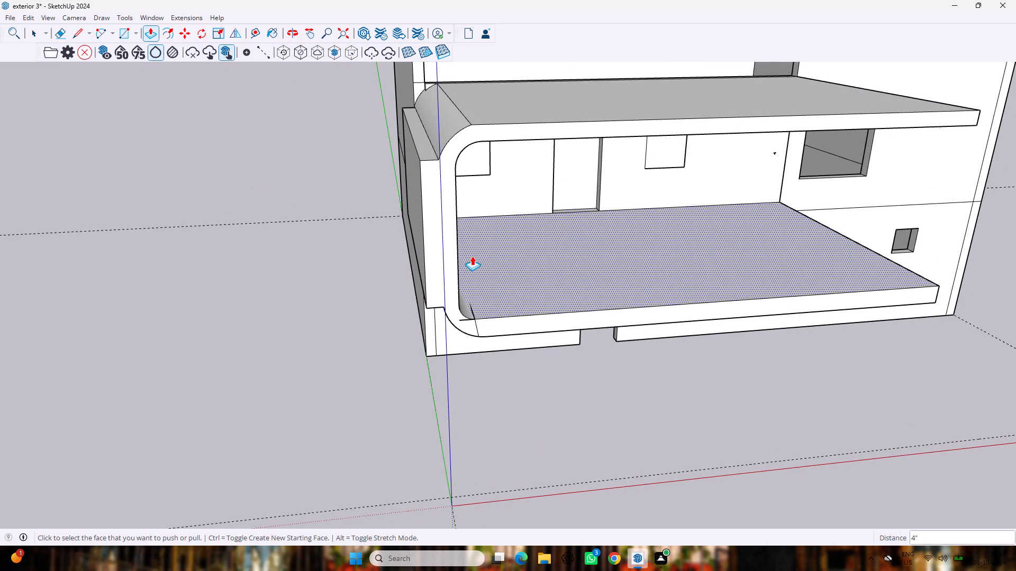
pyautogui.press('l')
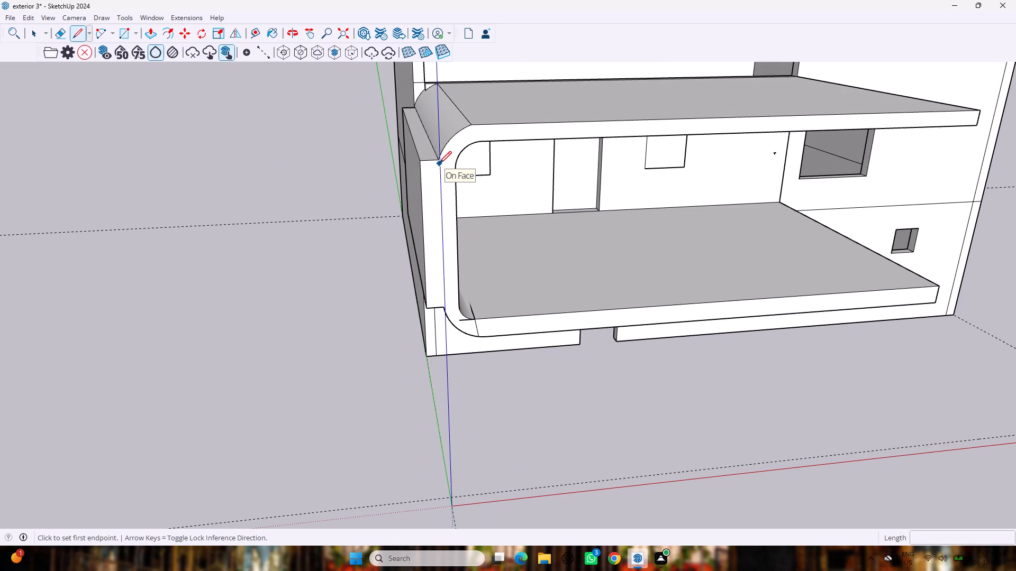
pyautogui.click(439, 160)
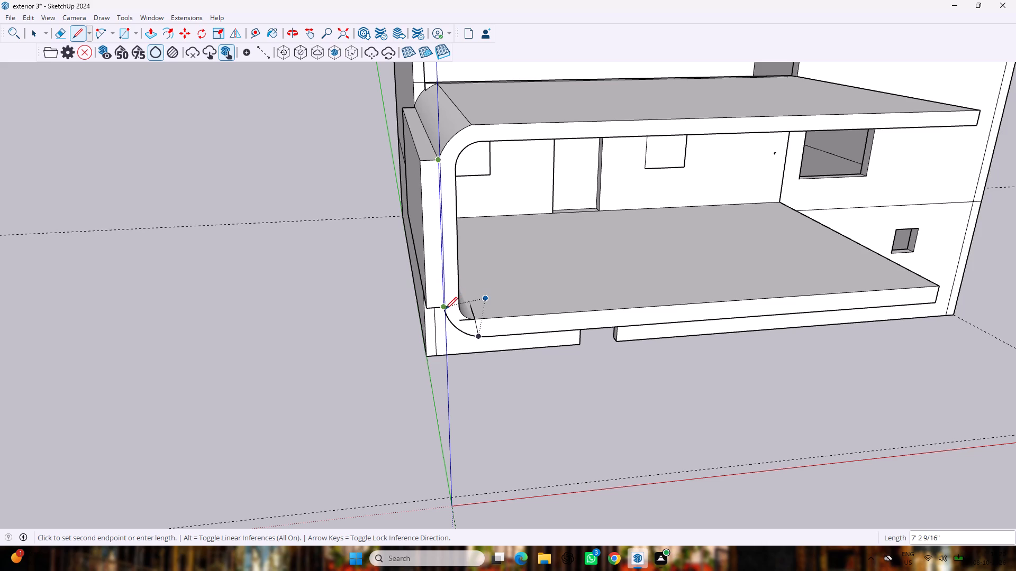
pyautogui.click(444, 310)
pyautogui.scroll(7, 487, 231)
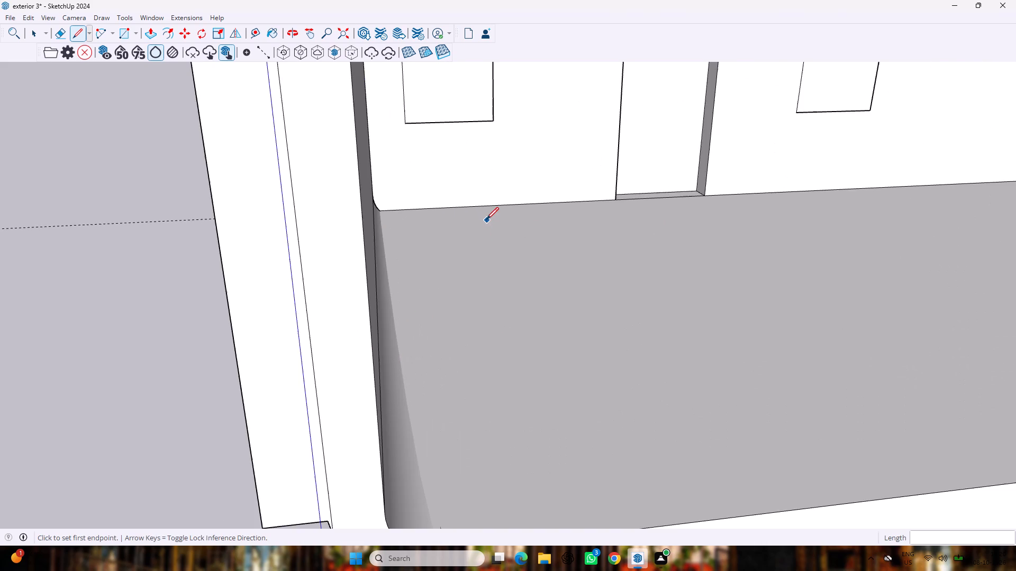
pyautogui.scroll(-10, 486, 219)
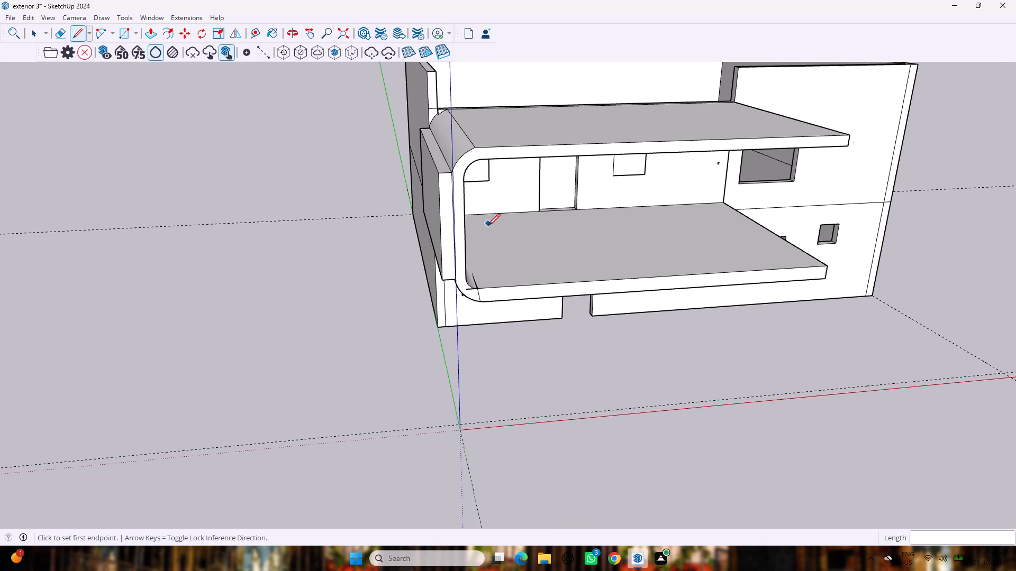
pyautogui.scroll(-1, 493, 241)
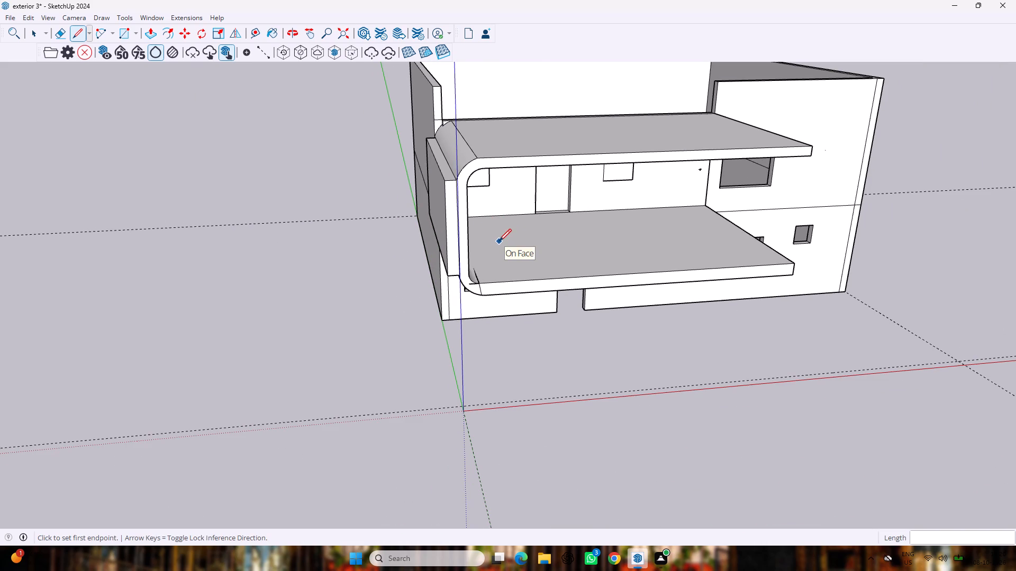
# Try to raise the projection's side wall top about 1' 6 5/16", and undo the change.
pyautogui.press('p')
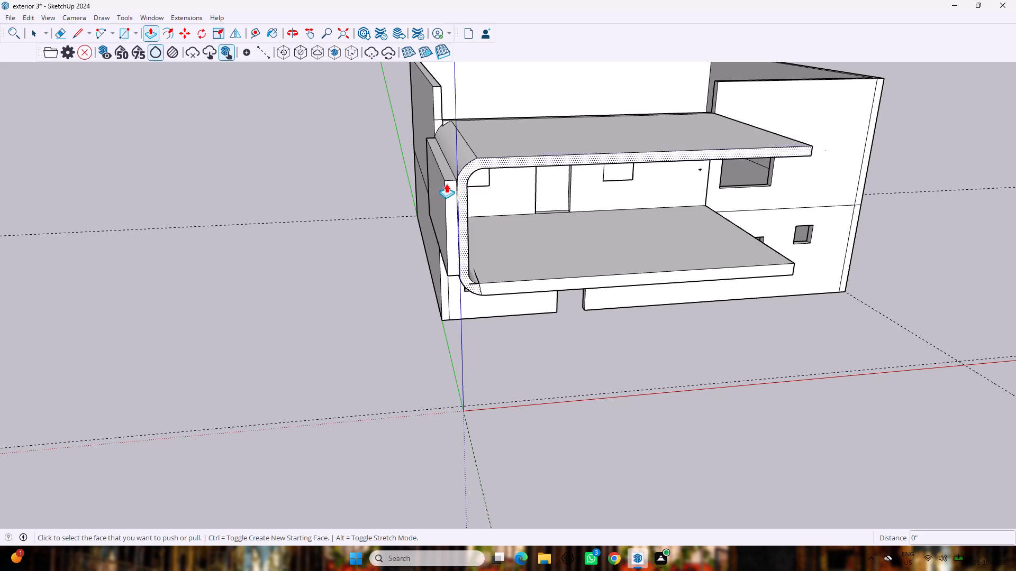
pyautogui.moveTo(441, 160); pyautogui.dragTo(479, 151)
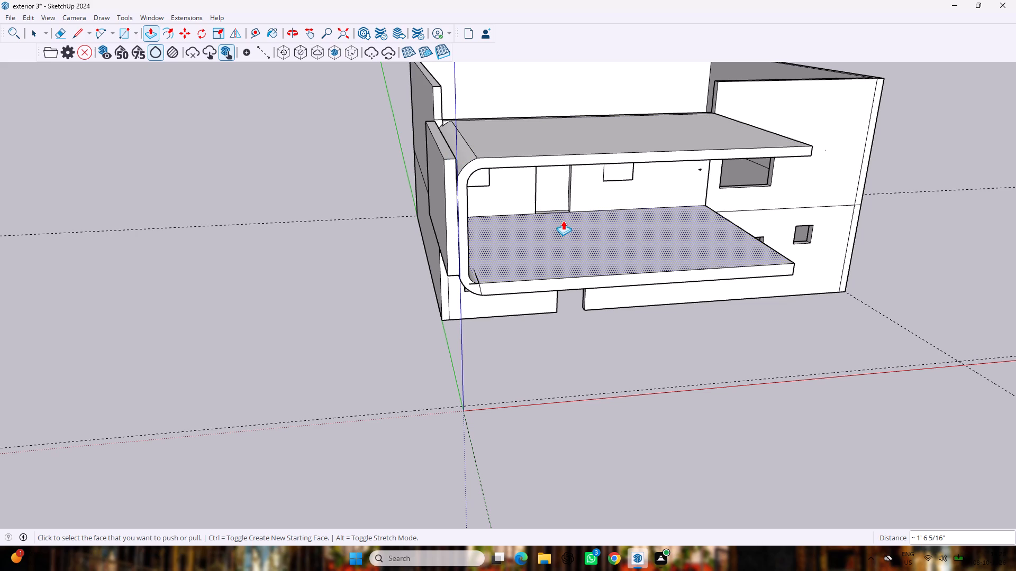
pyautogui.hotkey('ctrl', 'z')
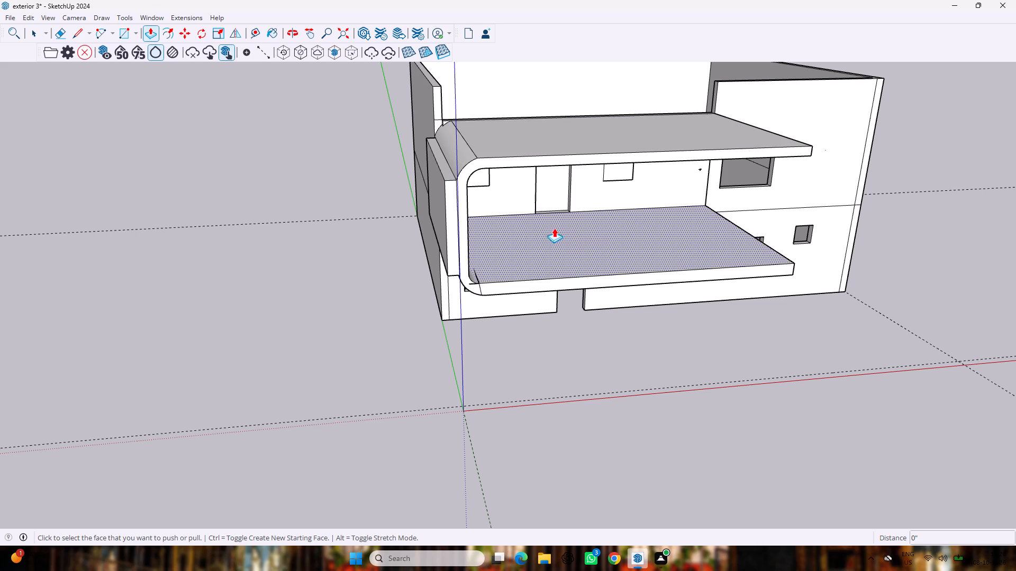
# Pull the projection's side wall top face up about 6' 7 7/8", above the upper slab.
pyautogui.scroll(-3, 524, 231)
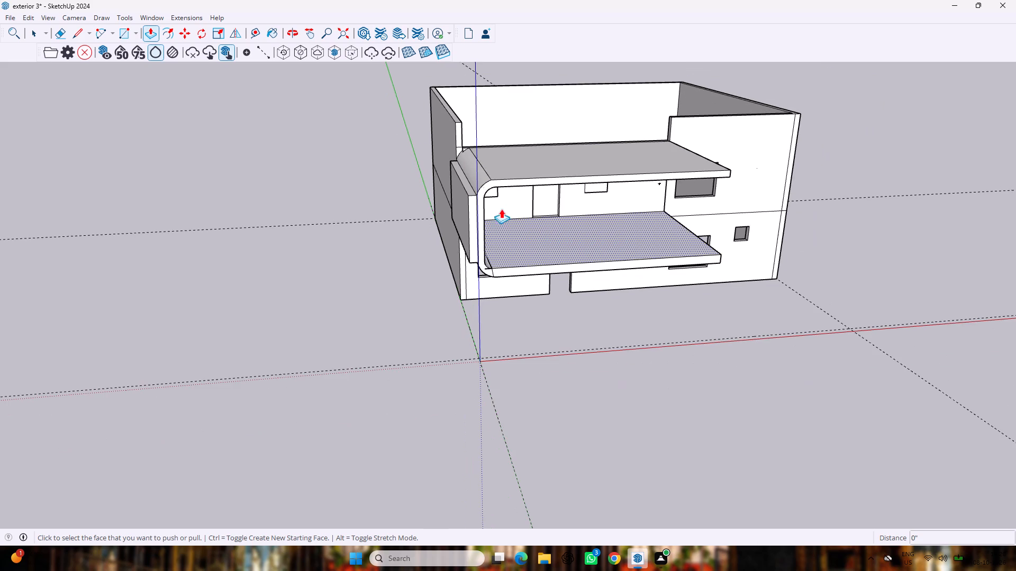
pyautogui.moveTo(468, 178); pyautogui.dragTo(467, 141)
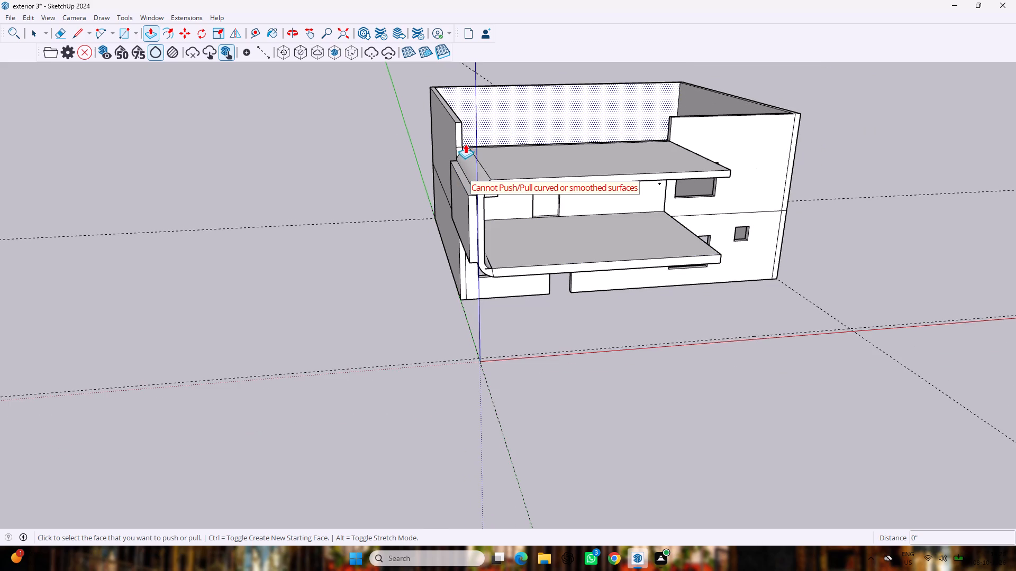
pyautogui.scroll(6, 464, 164)
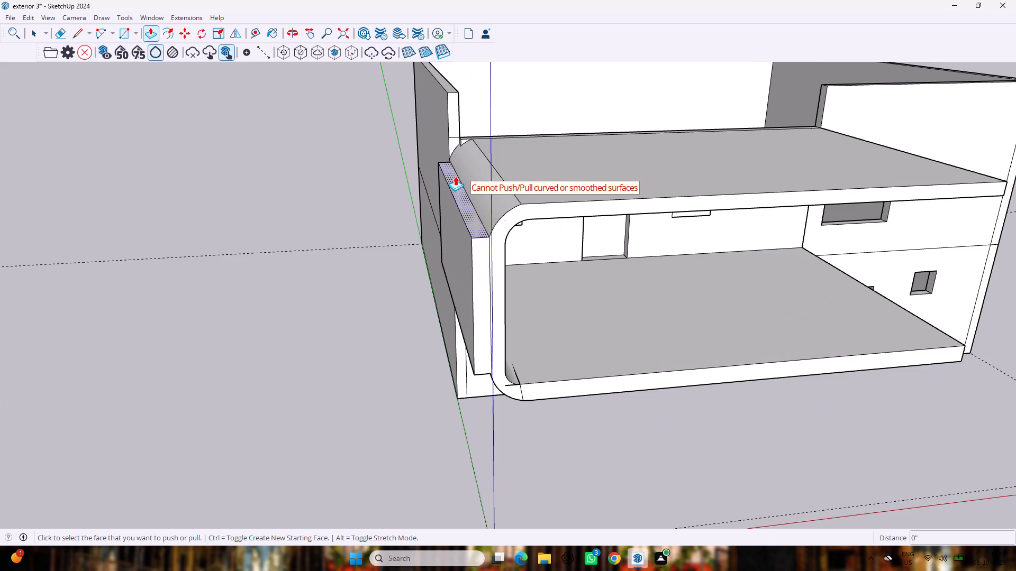
pyautogui.moveTo(459, 191); pyautogui.dragTo(462, 81)
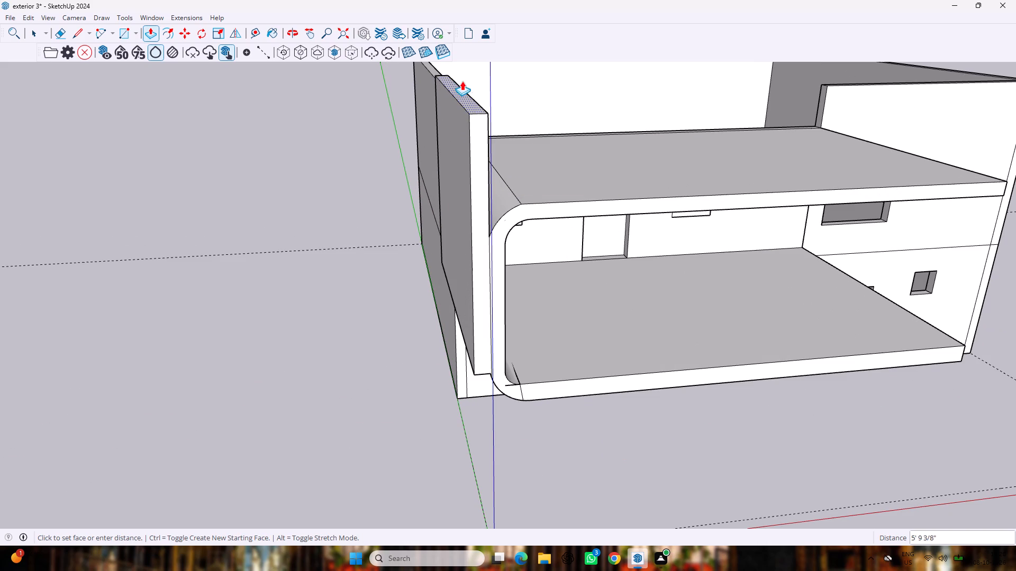
pyautogui.moveTo(462, 81); pyautogui.dragTo(461, 72)
# Raise the side wall's top face further, extending it above the house's main walls.
pyautogui.scroll(-3, 461, 74)
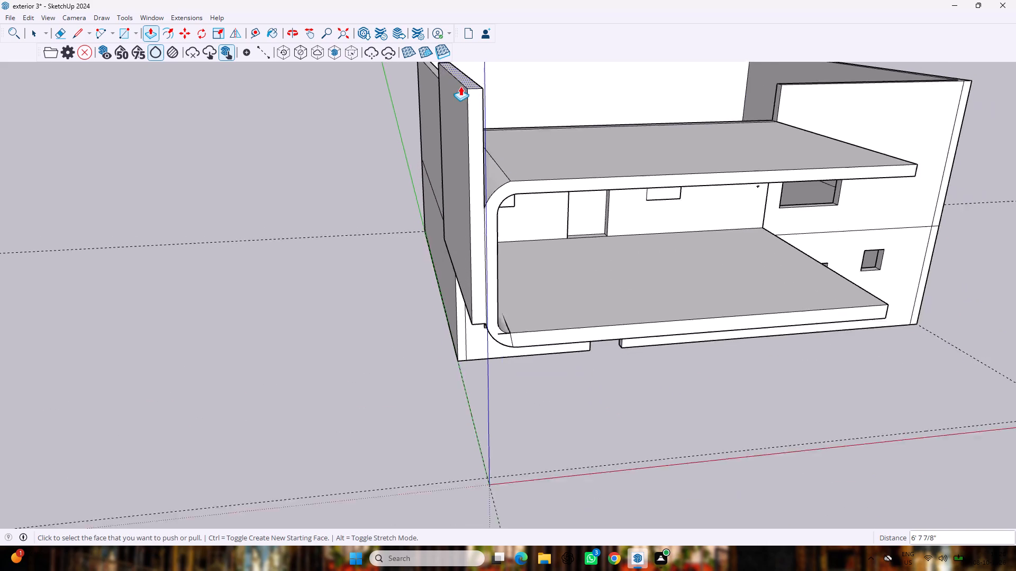
pyautogui.scroll(-9, 460, 86)
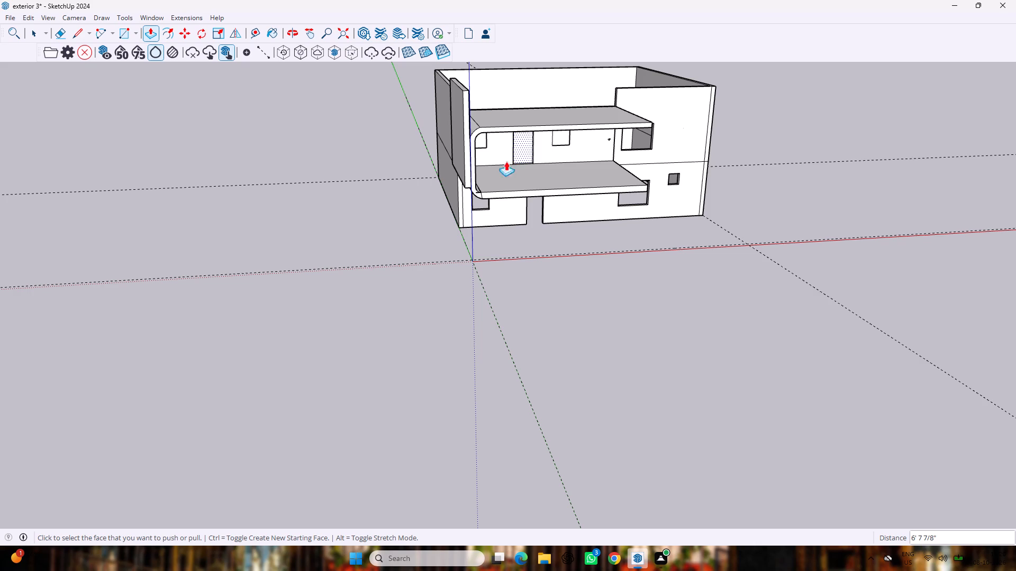
pyautogui.scroll(-4, 389, 162)
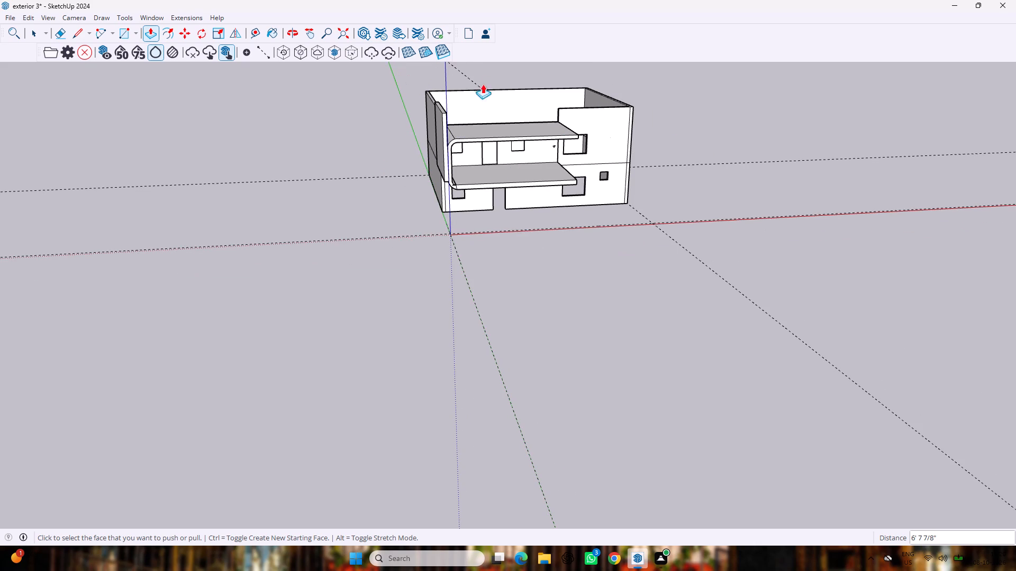
pyautogui.moveTo(474, 81); pyautogui.dragTo(266, 76, button='middle')
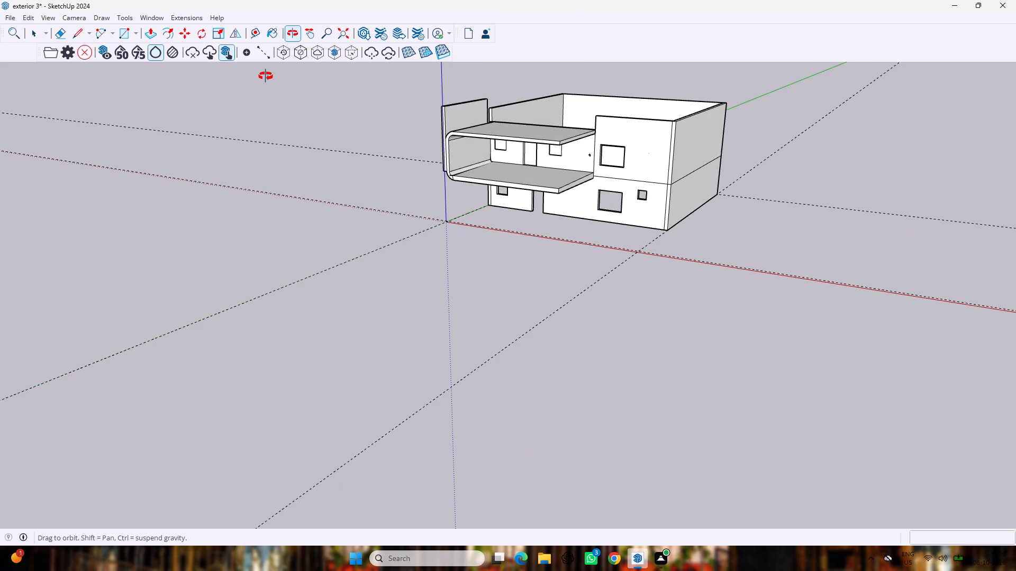
pyautogui.moveTo(266, 76); pyautogui.dragTo(579, 130, button='middle')
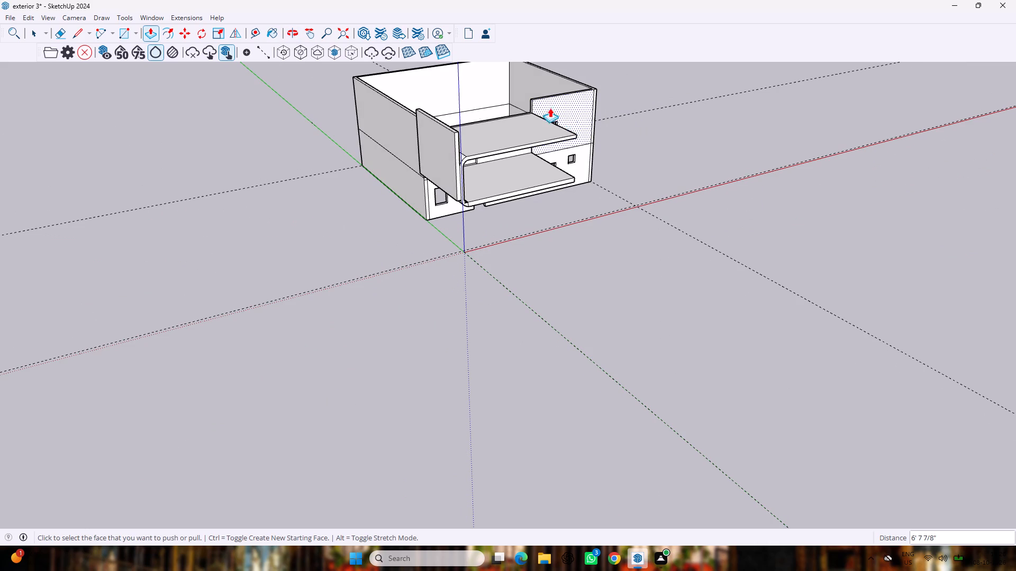
pyautogui.scroll(6, 469, 88)
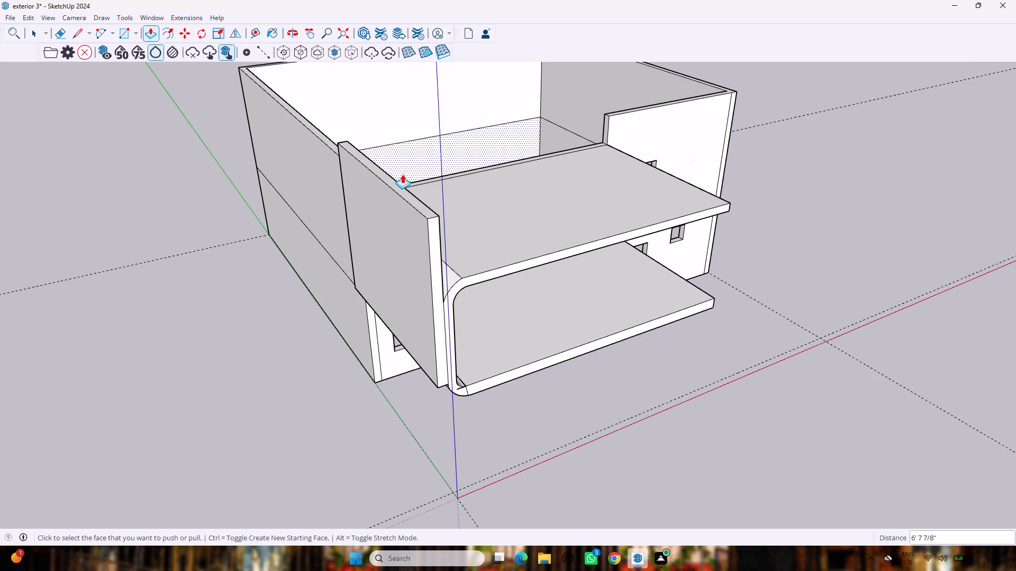
pyautogui.moveTo(396, 187); pyautogui.dragTo(404, 162)
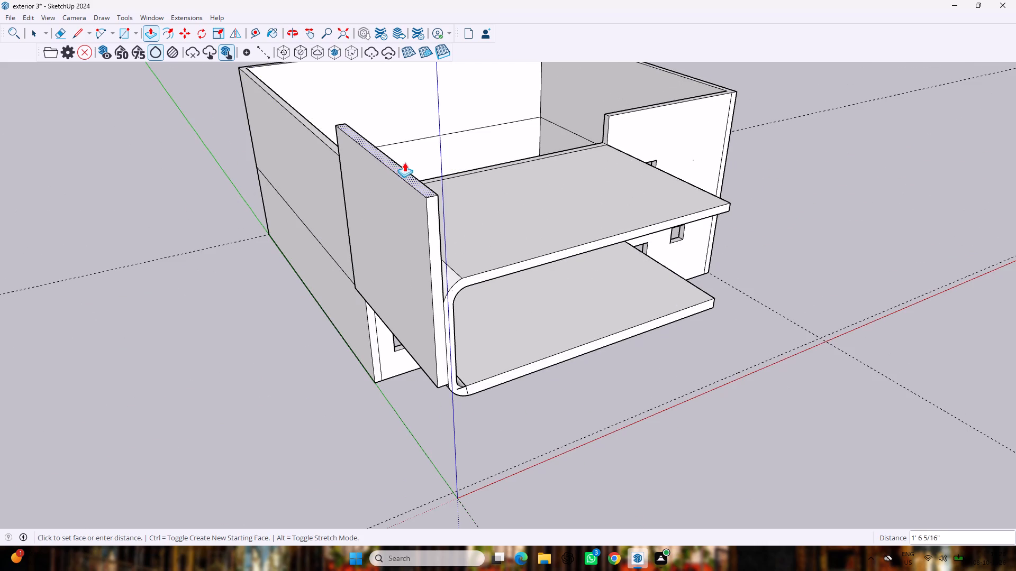
pyautogui.moveTo(404, 162); pyautogui.dragTo(405, 117)
pyautogui.click(405, 117)
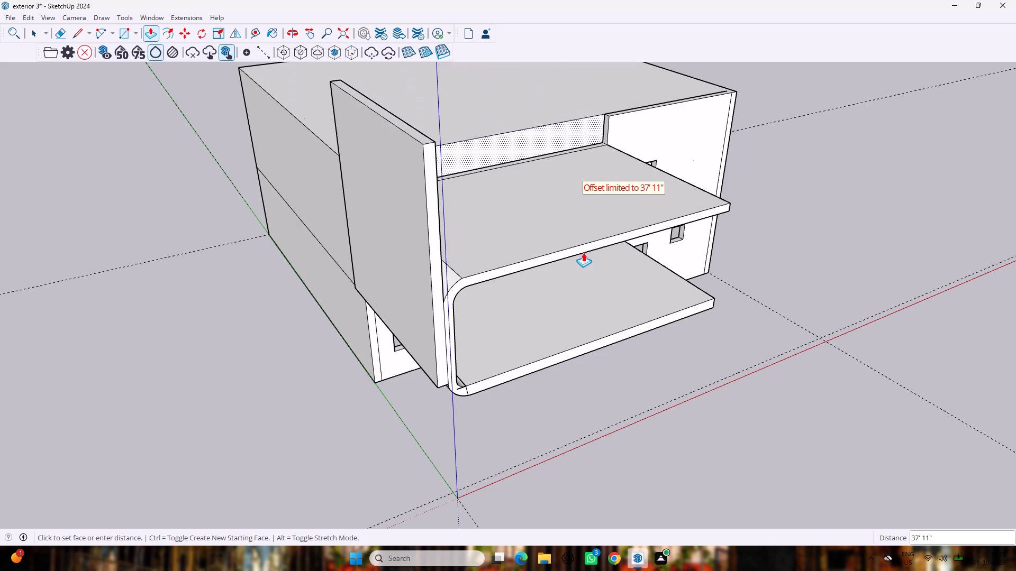
pyautogui.press('Escape')
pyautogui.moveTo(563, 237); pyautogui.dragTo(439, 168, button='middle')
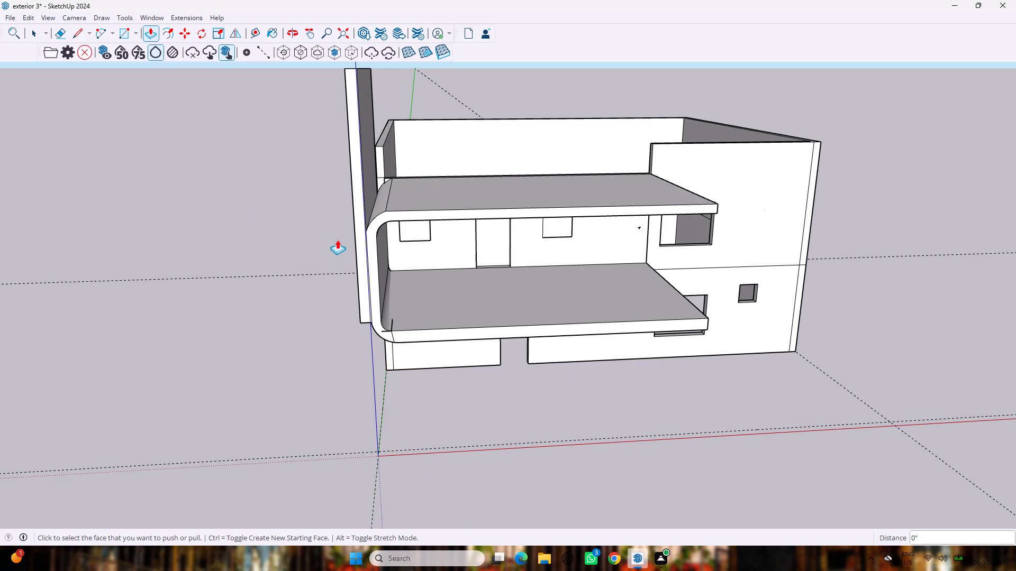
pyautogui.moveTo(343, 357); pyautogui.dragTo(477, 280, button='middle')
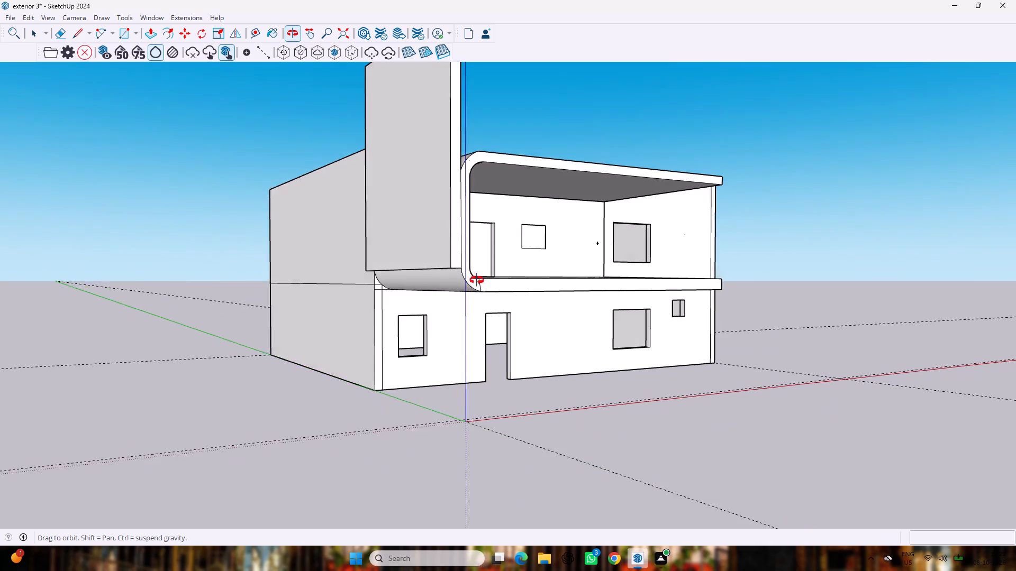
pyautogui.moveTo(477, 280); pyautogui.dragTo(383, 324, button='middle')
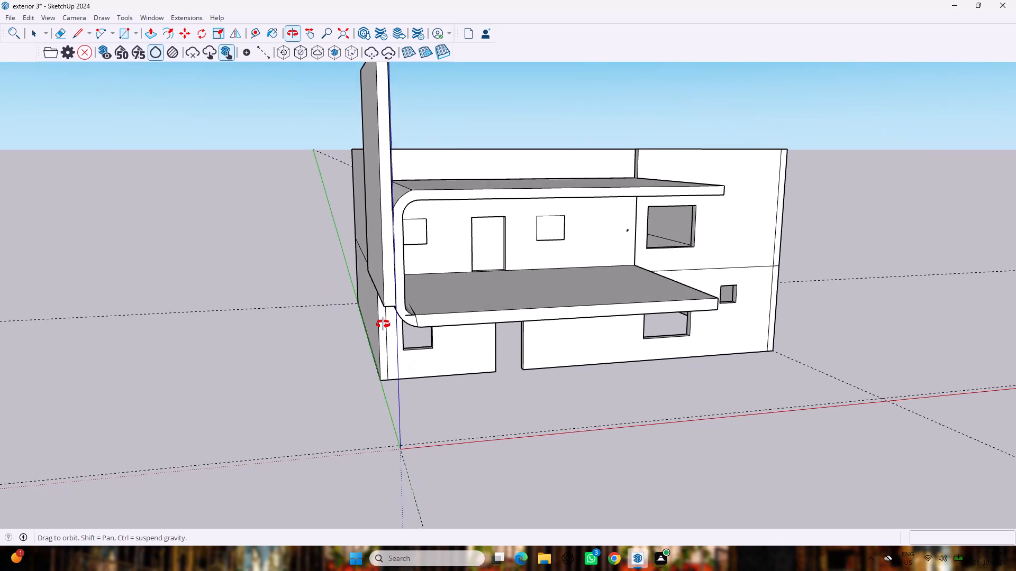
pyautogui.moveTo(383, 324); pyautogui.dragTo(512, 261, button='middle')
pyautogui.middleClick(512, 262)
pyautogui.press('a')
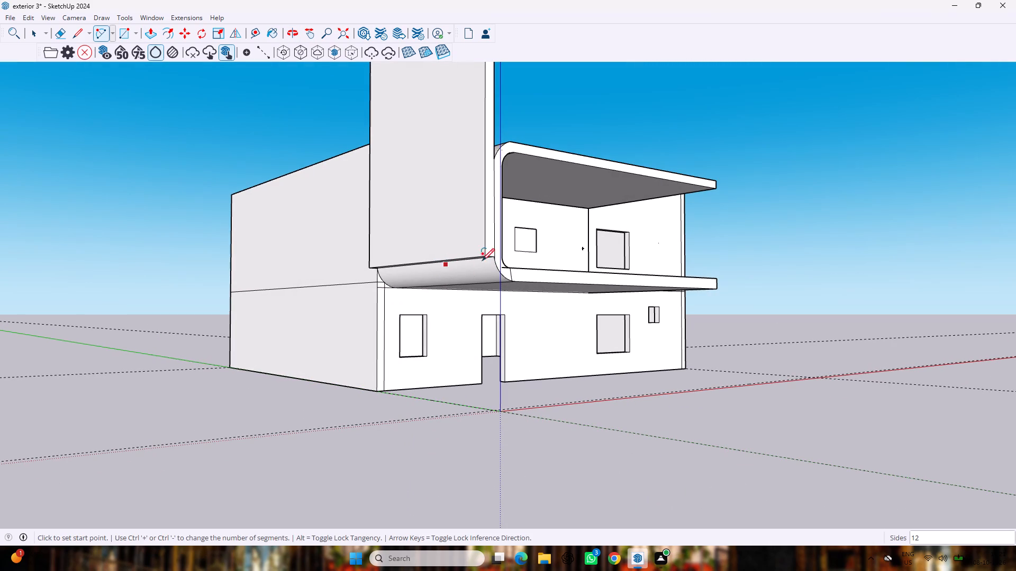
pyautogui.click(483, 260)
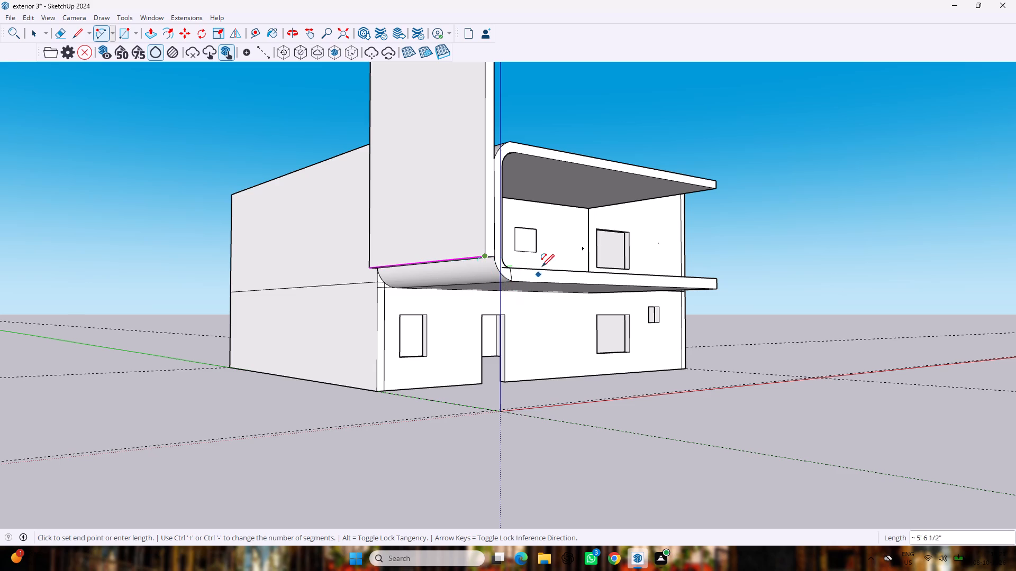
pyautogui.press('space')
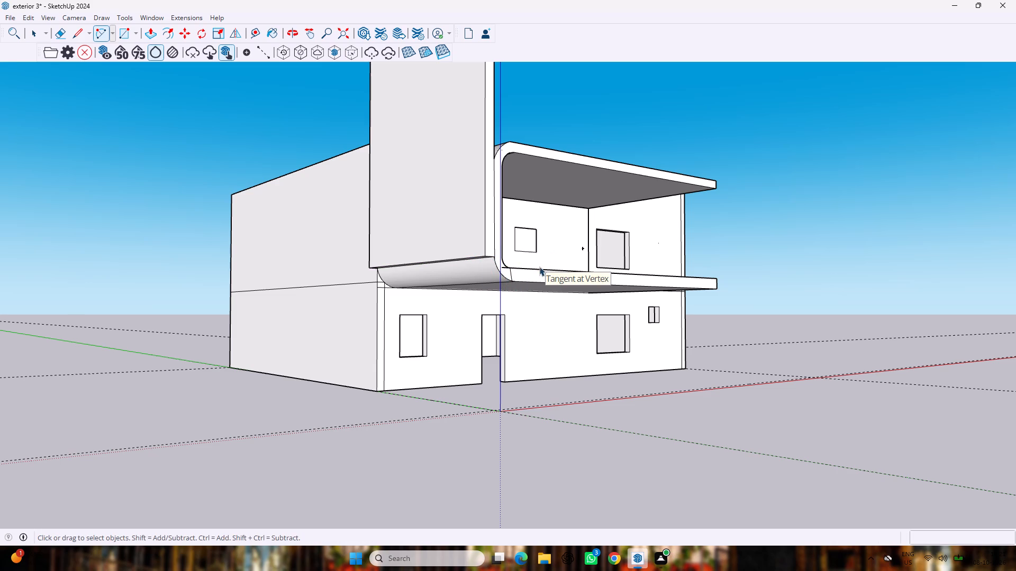
# Pull the side wall's underside down about 3' 5 1/4", past the balcony slab's curved lower corner.
pyautogui.scroll(1, 521, 270)
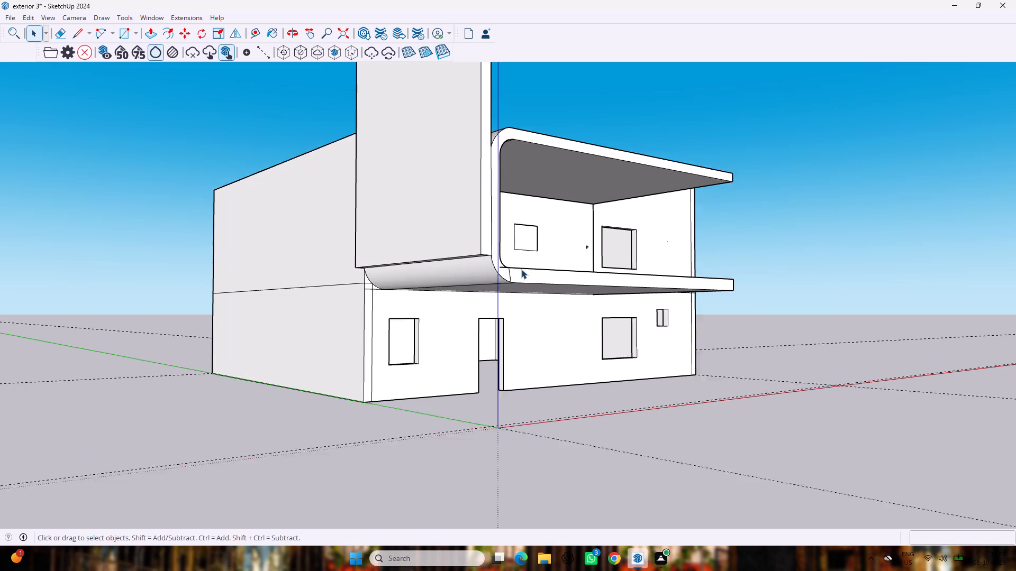
pyautogui.scroll(5, 521, 269)
pyautogui.press('p')
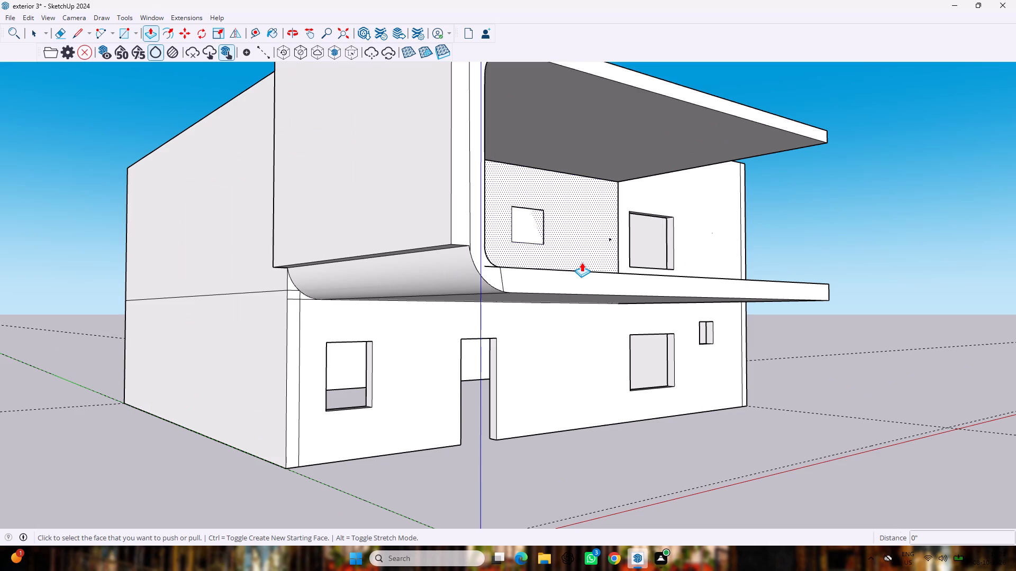
pyautogui.press('space')
pyautogui.scroll(1, 467, 264)
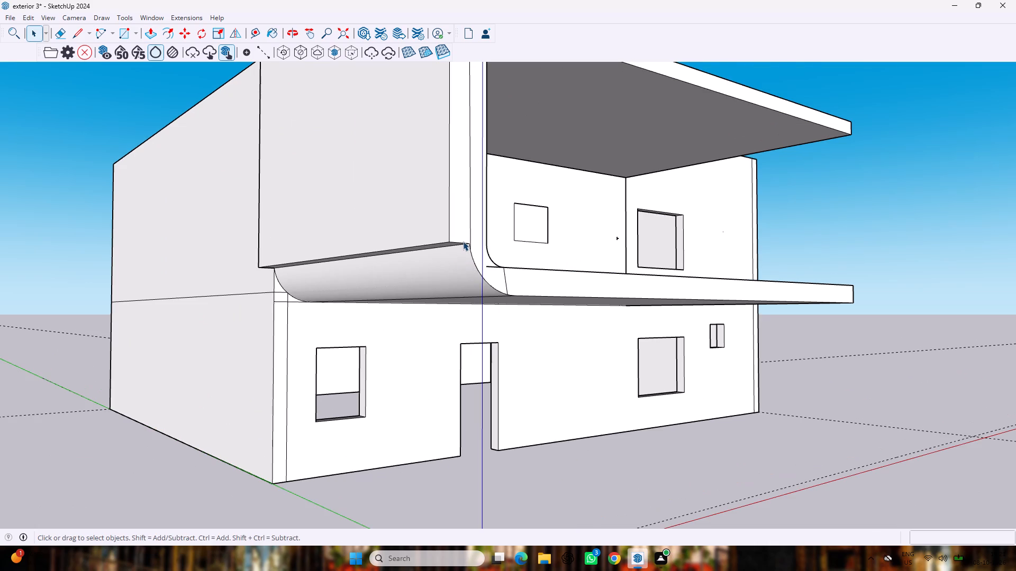
pyautogui.press('p')
pyautogui.scroll(1, 459, 241)
pyautogui.moveTo(459, 241); pyautogui.dragTo(487, 115, button='middle')
pyautogui.moveTo(469, 101); pyautogui.dragTo(470, 188)
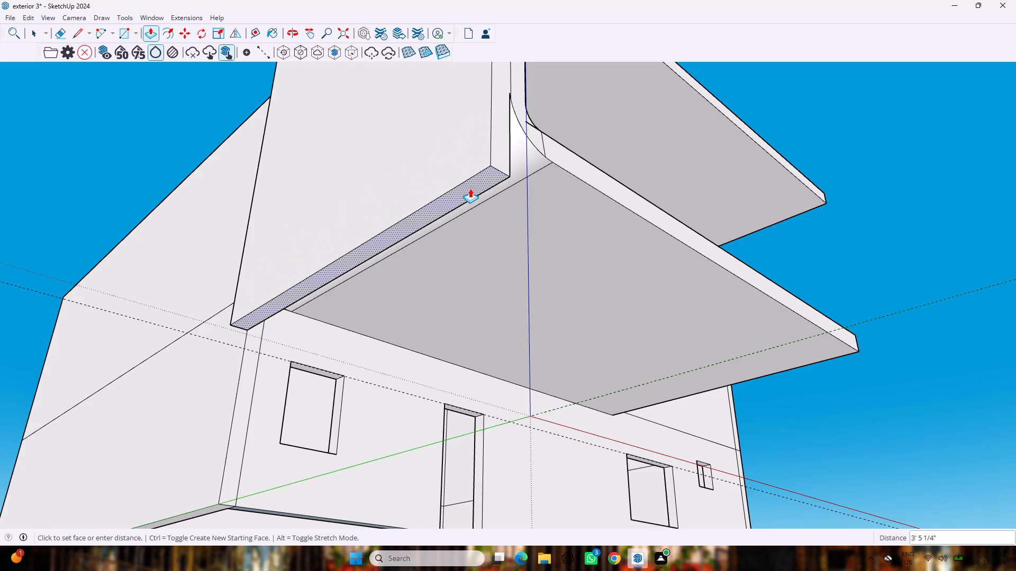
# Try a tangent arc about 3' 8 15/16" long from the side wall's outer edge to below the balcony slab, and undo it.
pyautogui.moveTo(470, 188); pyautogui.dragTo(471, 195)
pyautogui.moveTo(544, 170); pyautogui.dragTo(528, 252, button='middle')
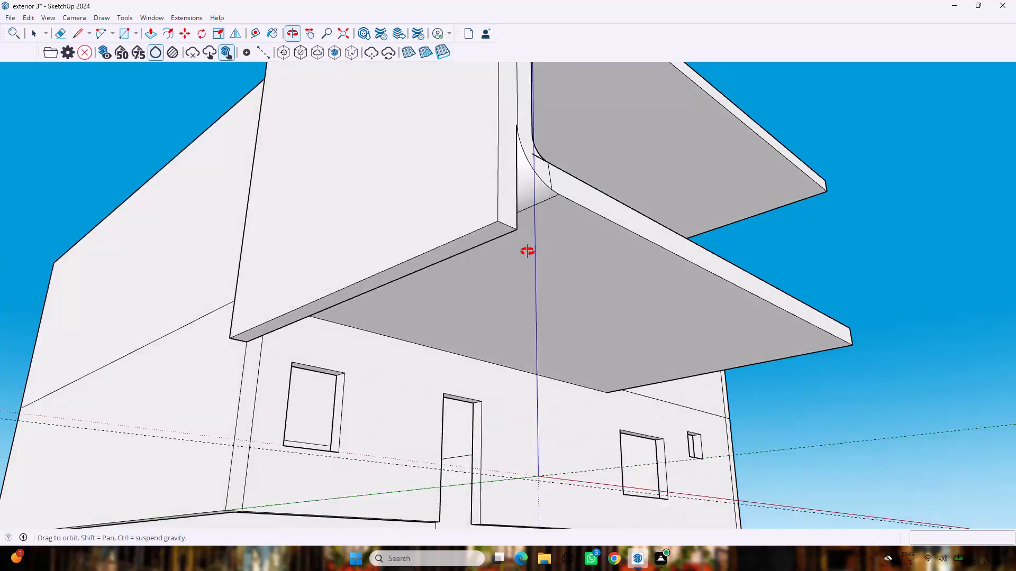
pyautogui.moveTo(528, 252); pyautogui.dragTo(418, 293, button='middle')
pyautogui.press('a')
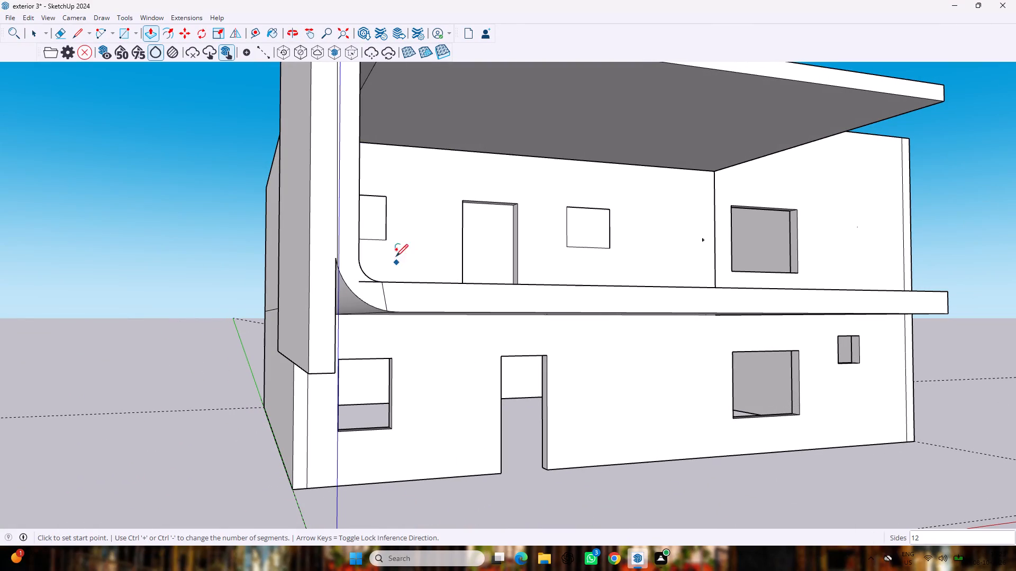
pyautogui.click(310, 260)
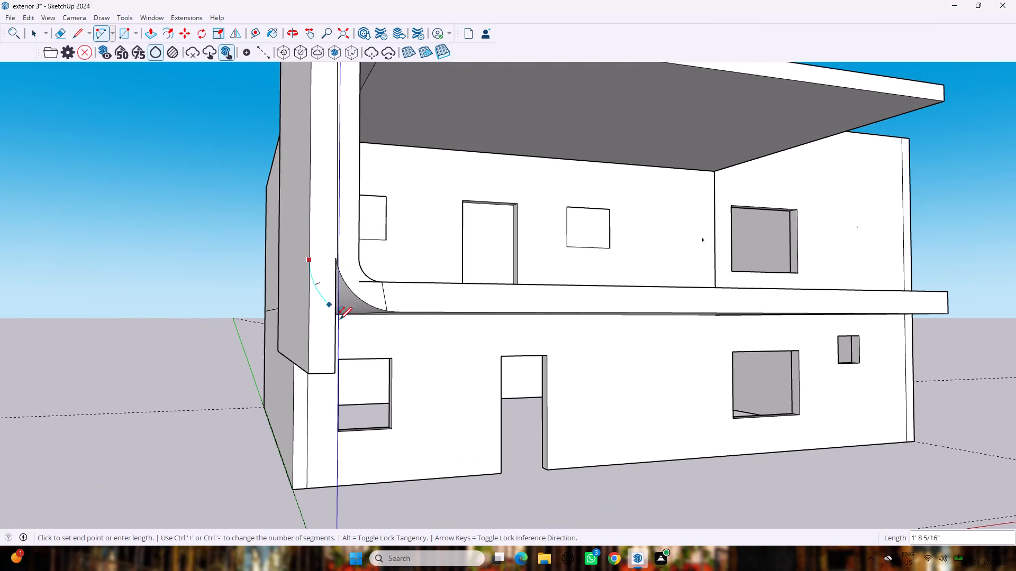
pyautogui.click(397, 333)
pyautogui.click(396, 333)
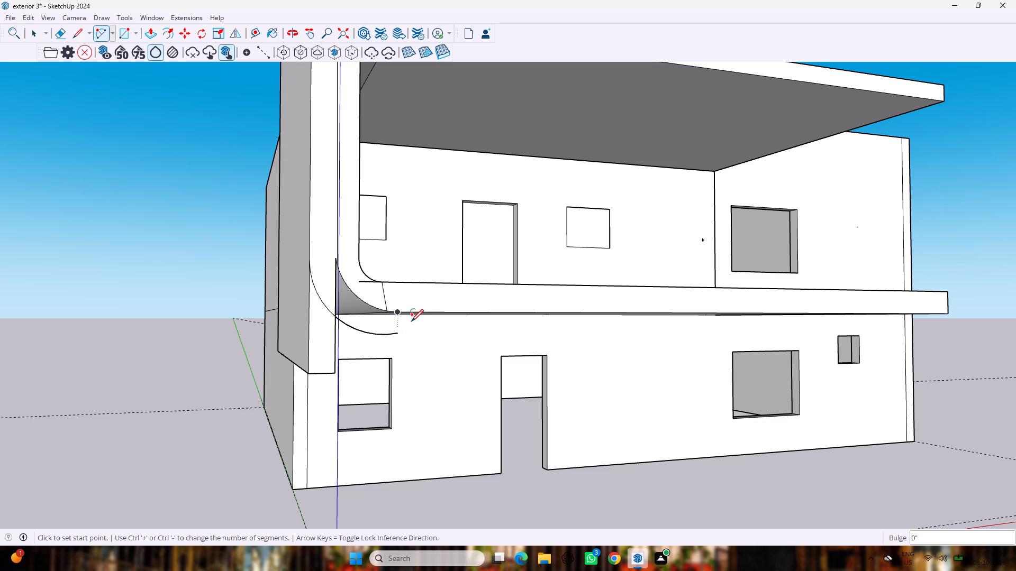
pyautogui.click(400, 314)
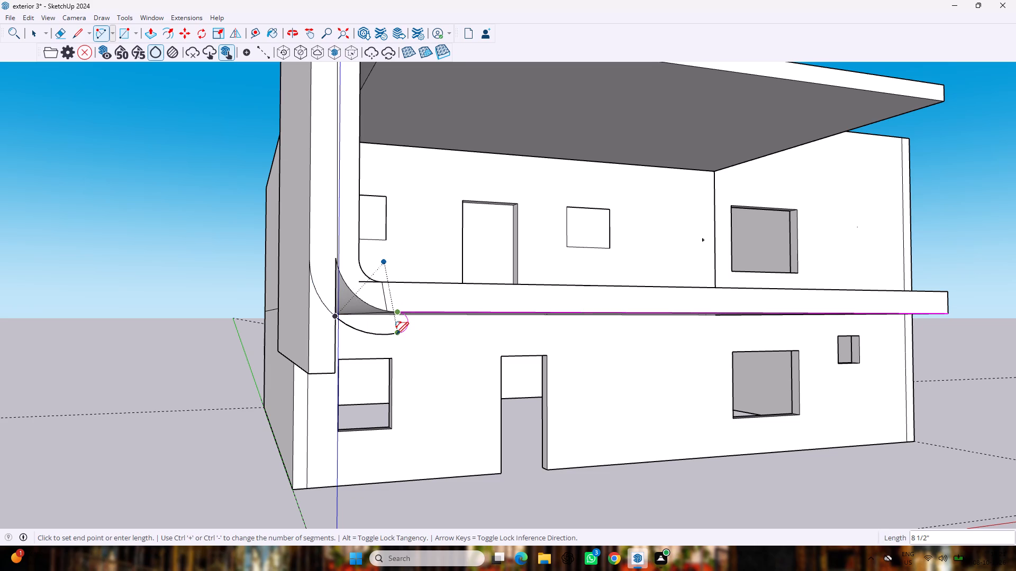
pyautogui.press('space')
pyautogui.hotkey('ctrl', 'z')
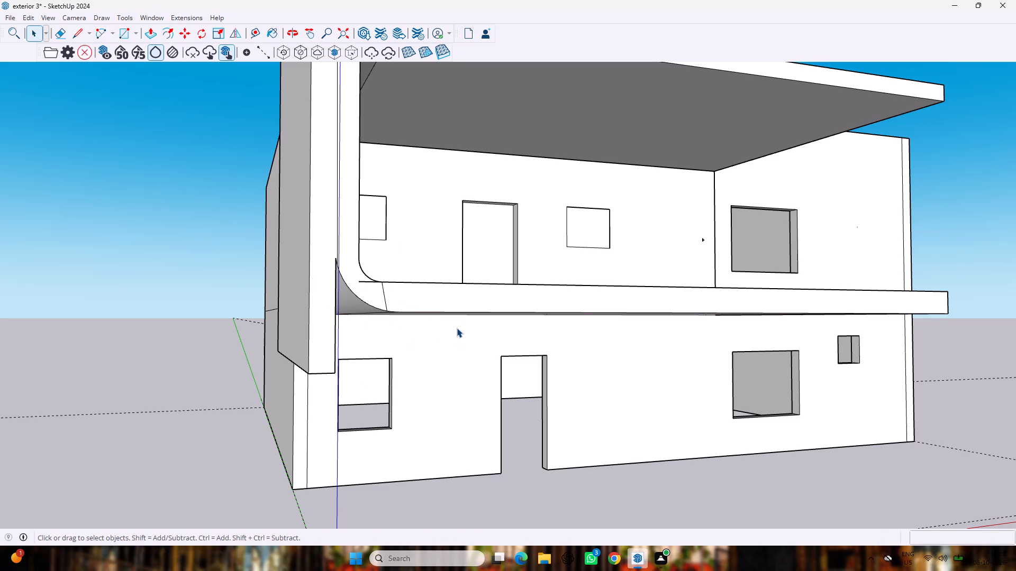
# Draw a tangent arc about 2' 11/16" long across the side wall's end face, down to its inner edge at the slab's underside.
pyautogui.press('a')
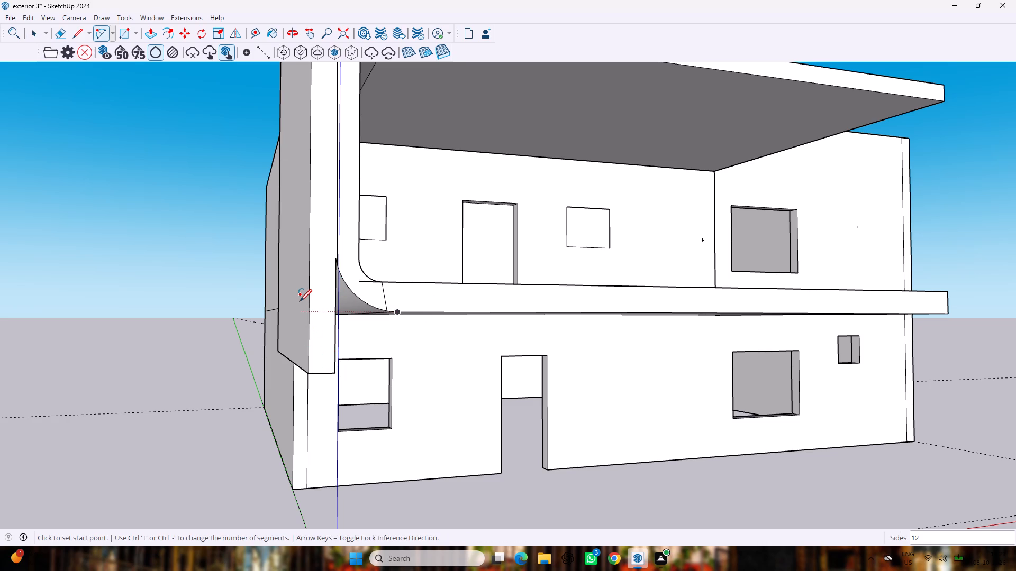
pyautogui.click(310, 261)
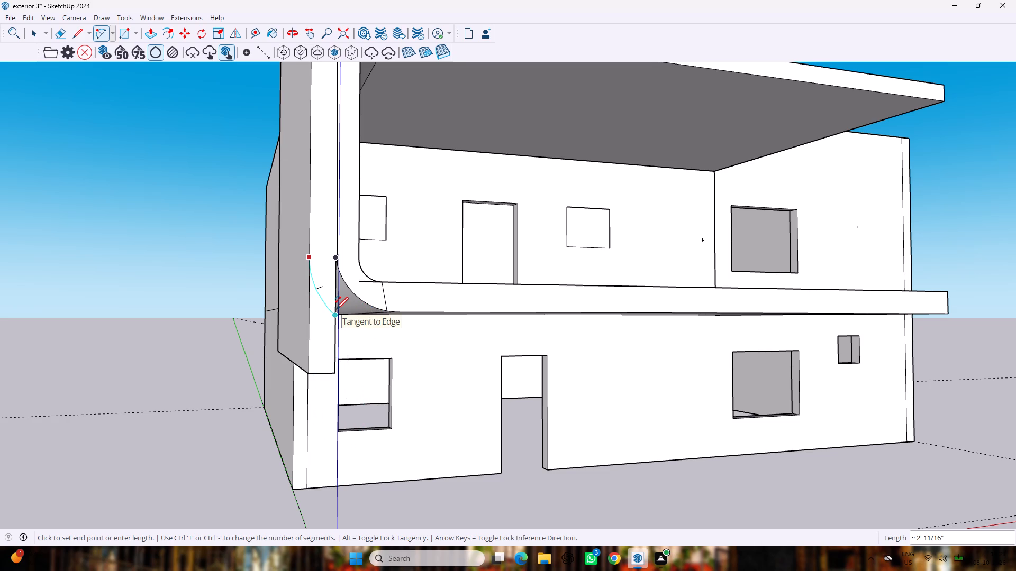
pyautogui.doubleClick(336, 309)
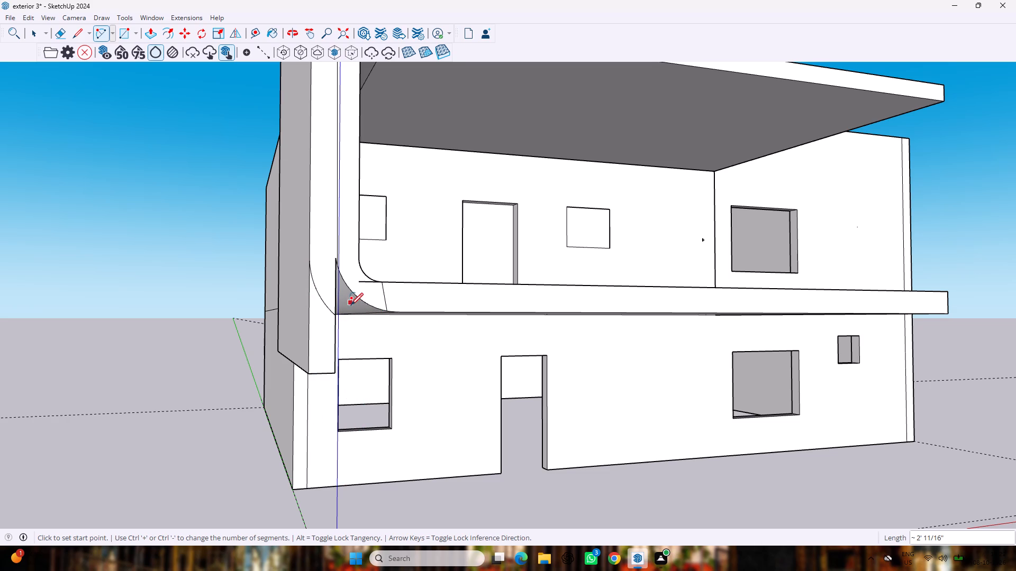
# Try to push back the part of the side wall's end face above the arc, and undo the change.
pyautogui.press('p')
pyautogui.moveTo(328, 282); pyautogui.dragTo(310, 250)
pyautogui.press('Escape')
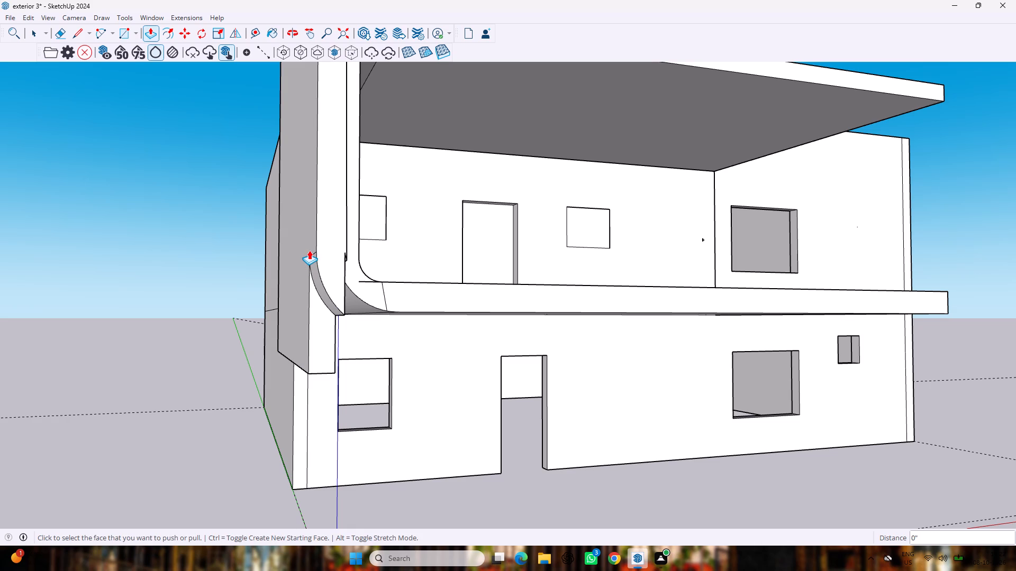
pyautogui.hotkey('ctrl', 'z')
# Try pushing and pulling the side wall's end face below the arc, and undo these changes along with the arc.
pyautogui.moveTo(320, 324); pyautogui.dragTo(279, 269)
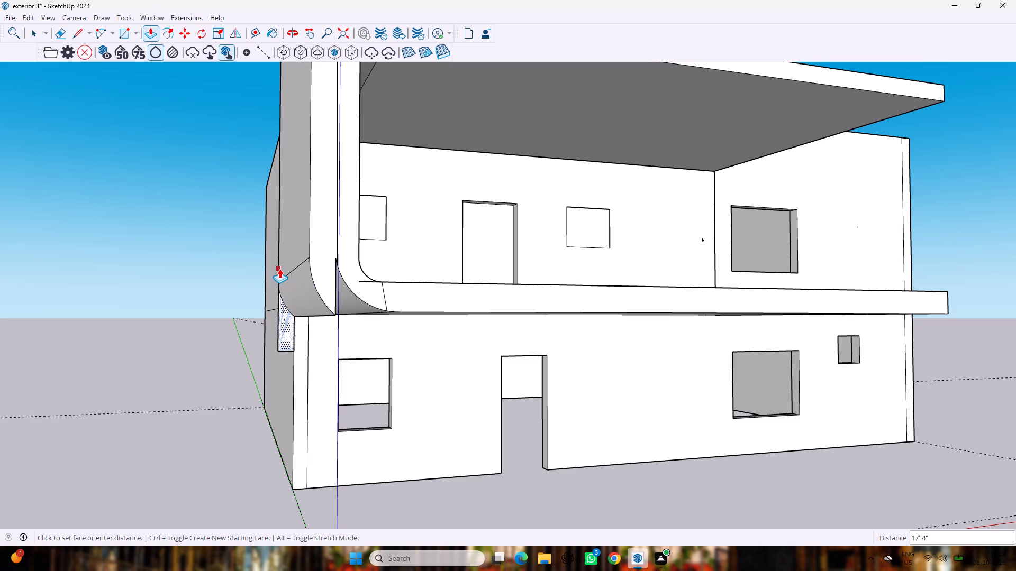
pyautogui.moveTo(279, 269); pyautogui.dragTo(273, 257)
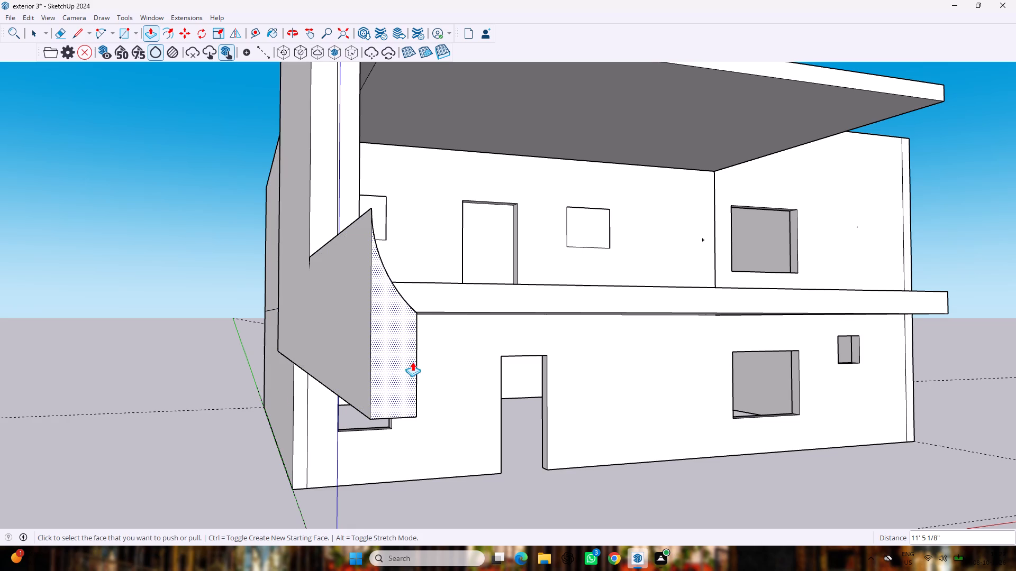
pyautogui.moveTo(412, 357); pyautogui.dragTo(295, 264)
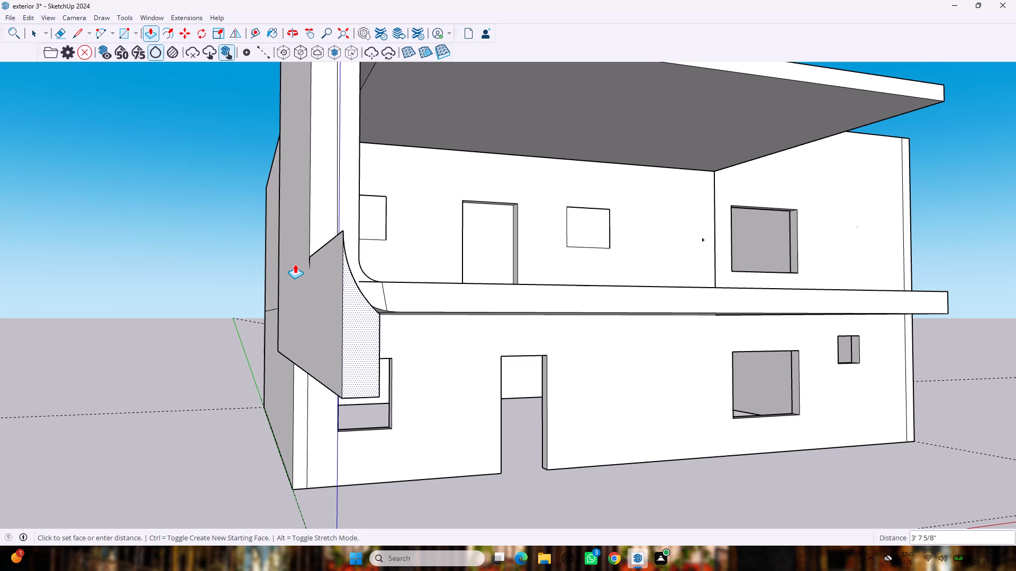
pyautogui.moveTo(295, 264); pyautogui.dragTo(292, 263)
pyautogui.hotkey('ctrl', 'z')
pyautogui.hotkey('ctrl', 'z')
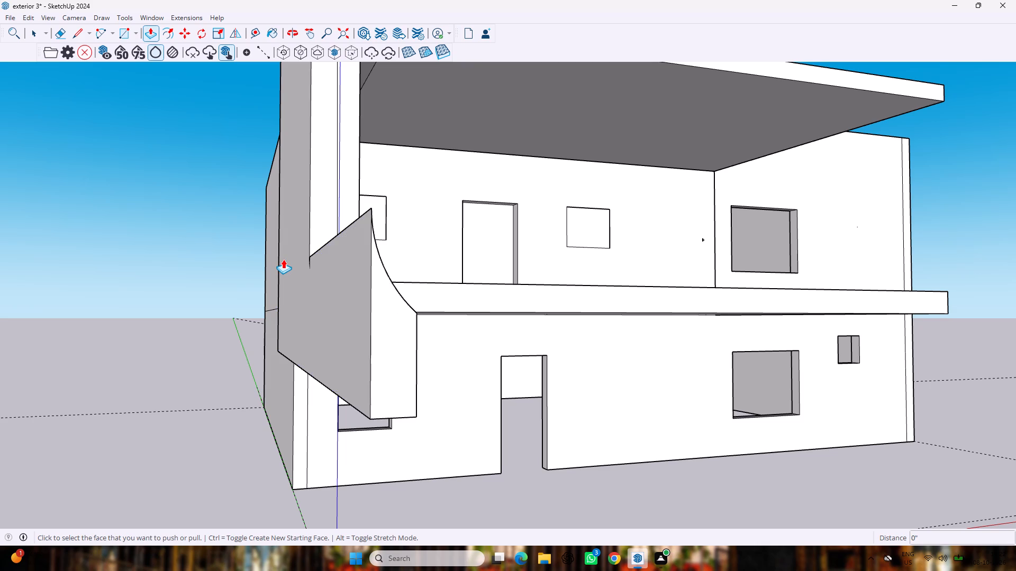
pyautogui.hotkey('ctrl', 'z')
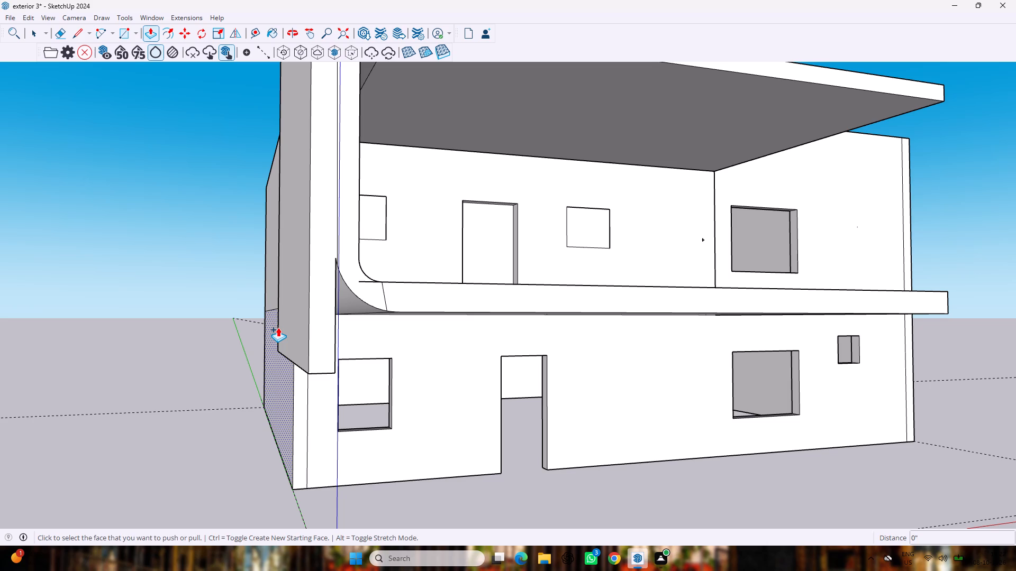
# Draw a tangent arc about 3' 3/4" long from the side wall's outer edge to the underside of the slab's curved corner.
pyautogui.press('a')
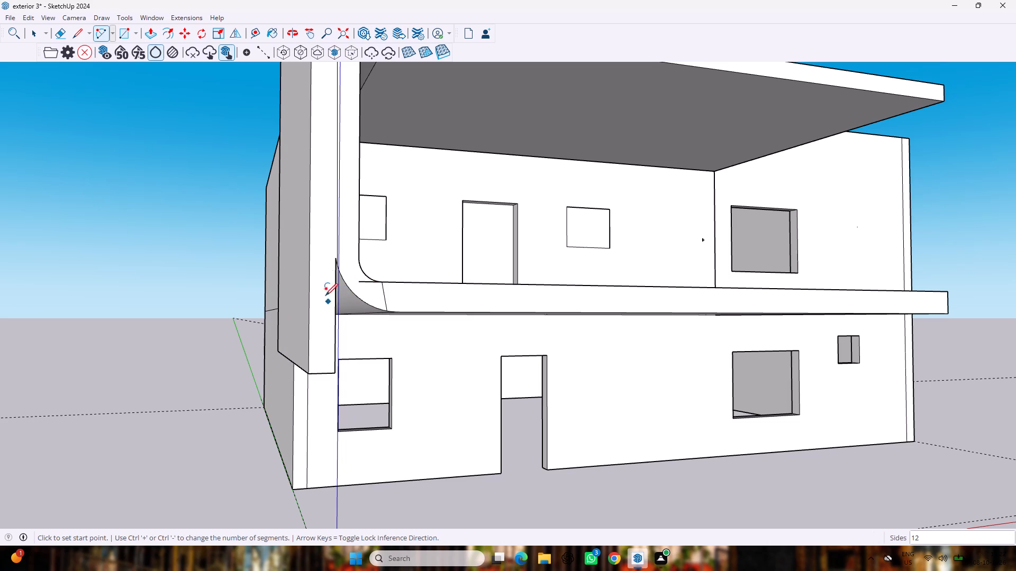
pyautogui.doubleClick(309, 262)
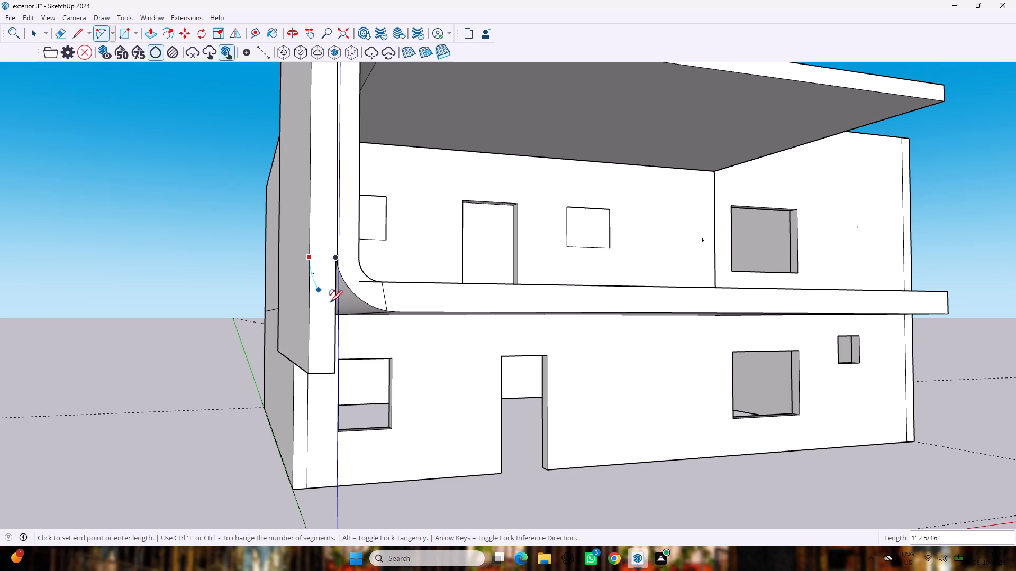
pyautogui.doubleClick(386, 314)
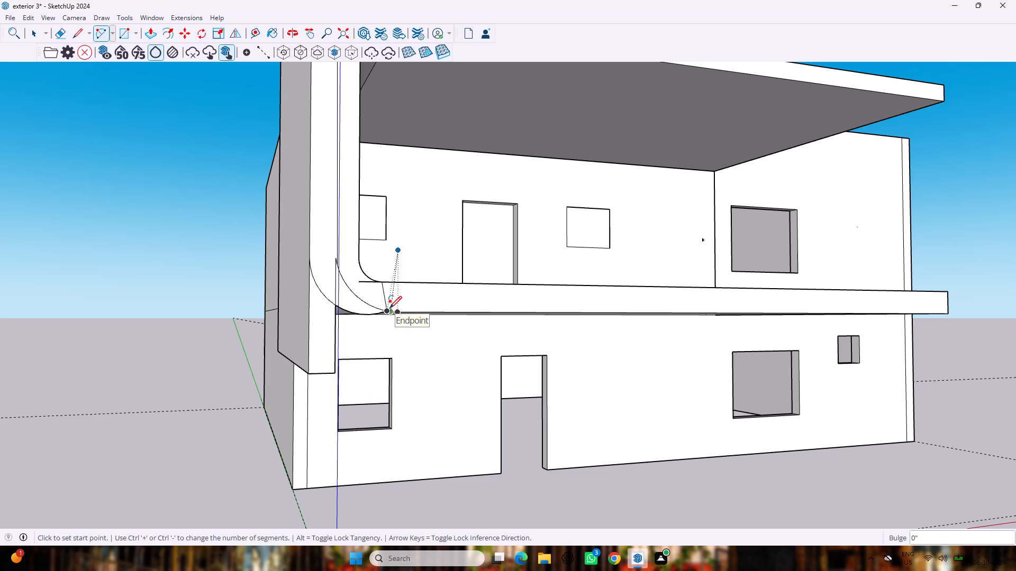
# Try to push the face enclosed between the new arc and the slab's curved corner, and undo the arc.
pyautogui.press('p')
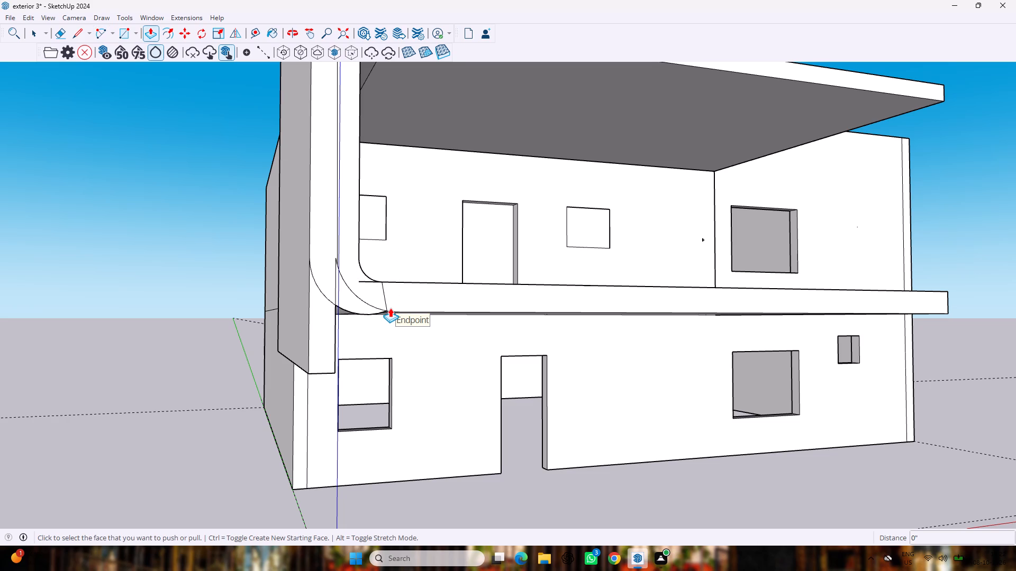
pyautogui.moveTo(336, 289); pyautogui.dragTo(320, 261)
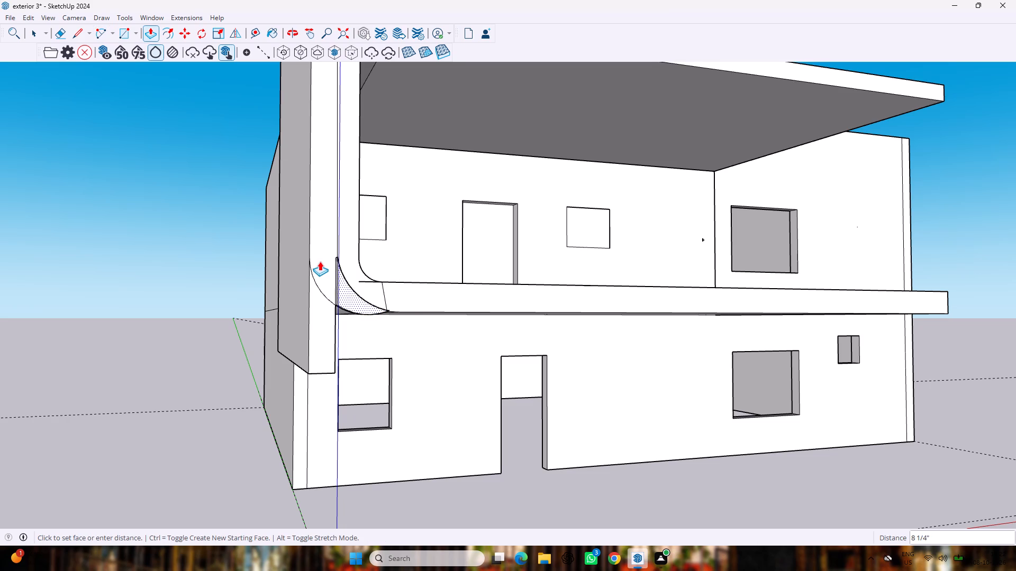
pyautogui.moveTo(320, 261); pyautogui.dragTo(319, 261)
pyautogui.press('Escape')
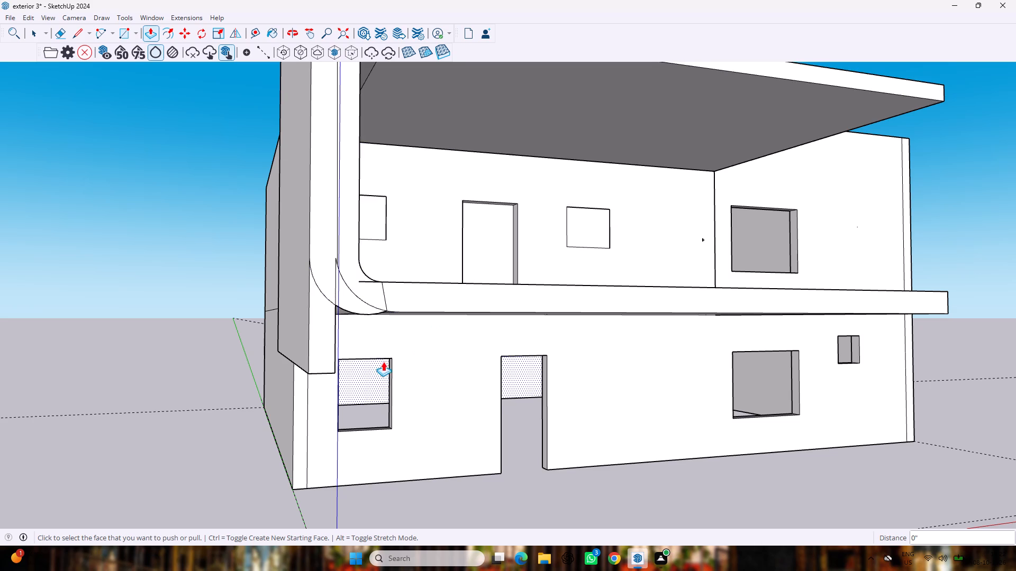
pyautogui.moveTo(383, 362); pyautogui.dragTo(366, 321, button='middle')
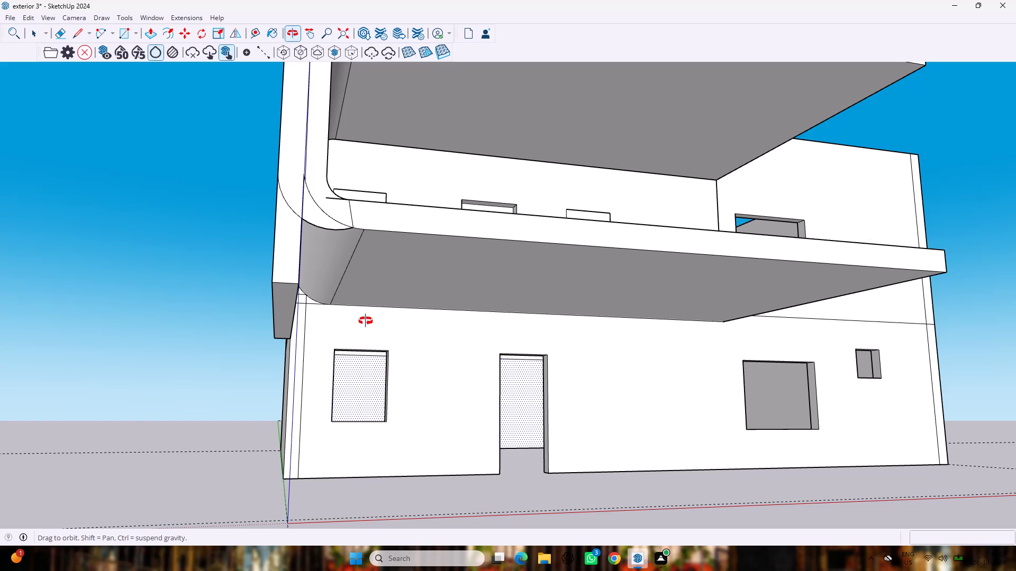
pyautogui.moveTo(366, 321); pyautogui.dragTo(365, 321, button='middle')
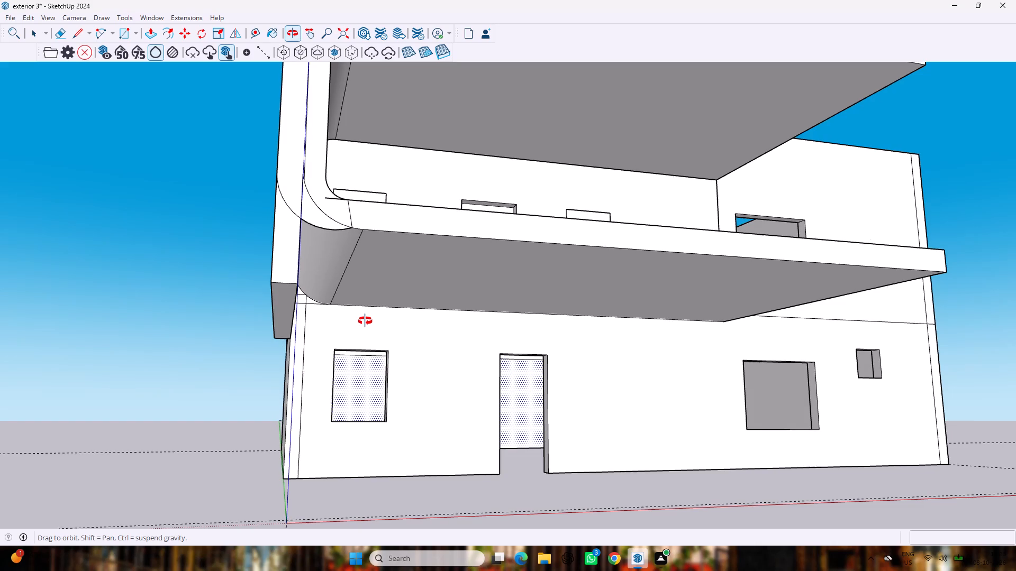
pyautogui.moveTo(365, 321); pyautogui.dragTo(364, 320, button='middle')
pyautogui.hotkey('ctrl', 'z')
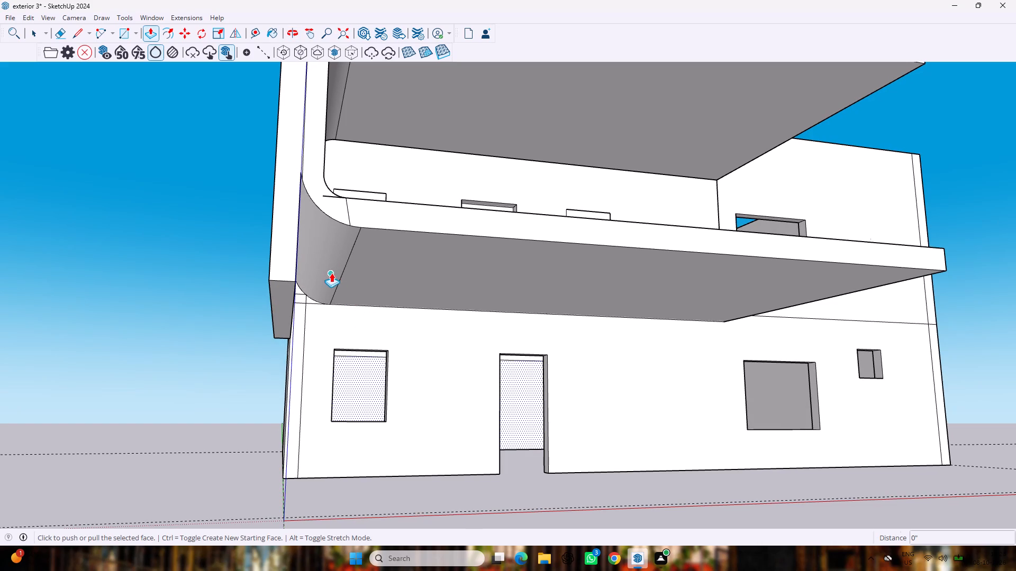
# Draw an arc about 3' 4 5/8" long with a 1' 2 1/8" bulge from the side wall's outer edge to the slab's underside edge.
pyautogui.press('a')
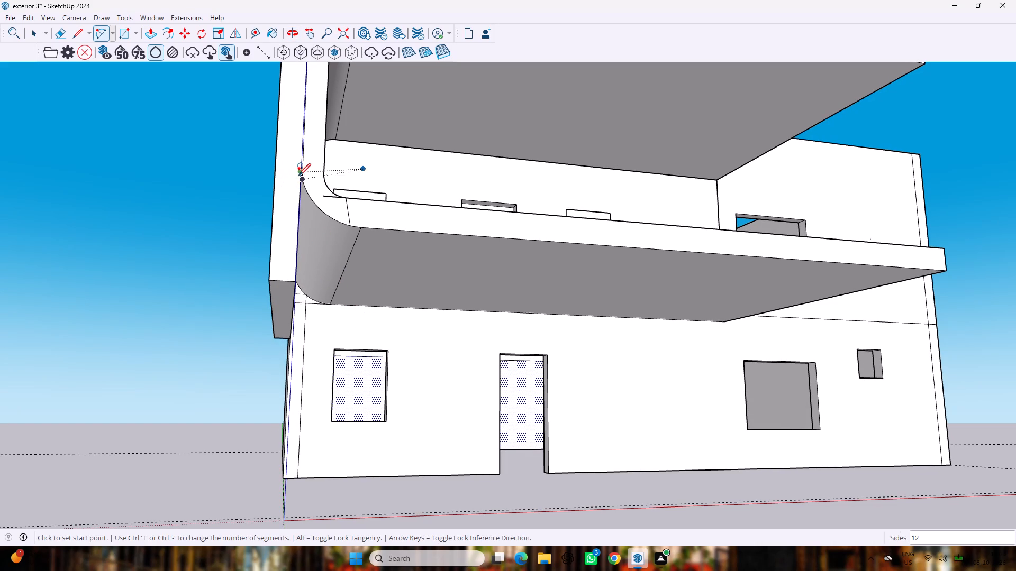
pyautogui.click(272, 172)
pyautogui.click(365, 229)
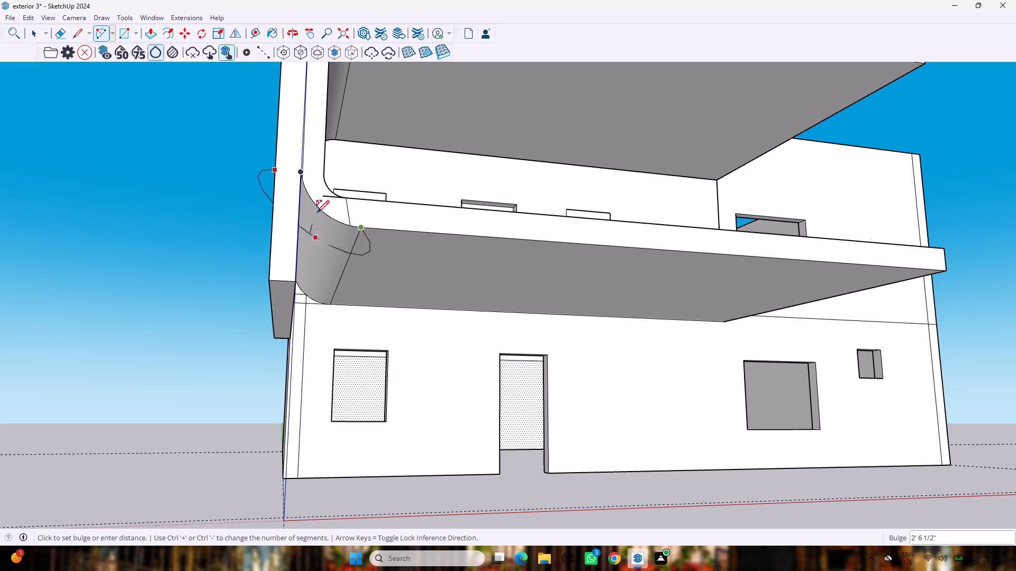
pyautogui.doubleClick(274, 210)
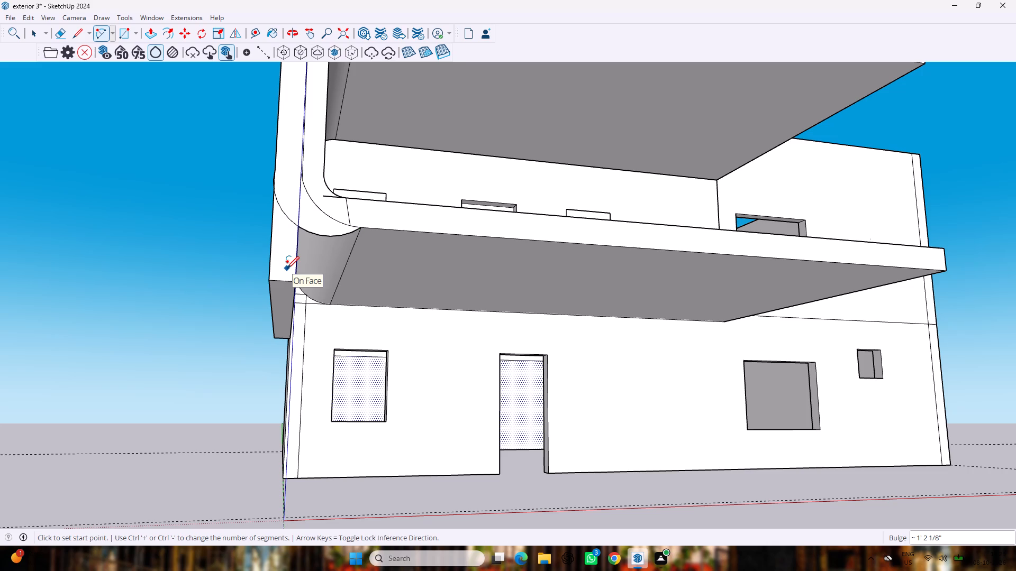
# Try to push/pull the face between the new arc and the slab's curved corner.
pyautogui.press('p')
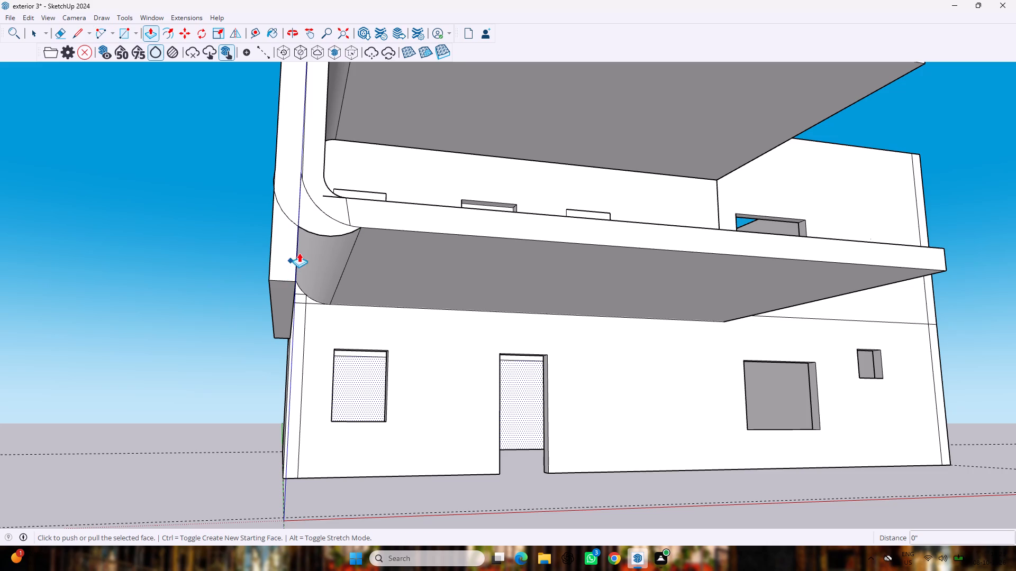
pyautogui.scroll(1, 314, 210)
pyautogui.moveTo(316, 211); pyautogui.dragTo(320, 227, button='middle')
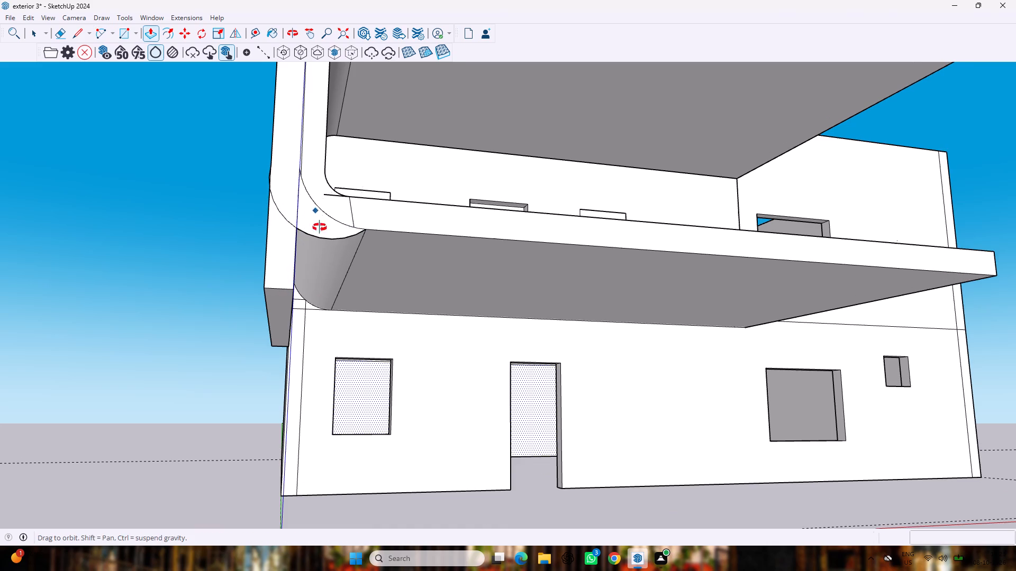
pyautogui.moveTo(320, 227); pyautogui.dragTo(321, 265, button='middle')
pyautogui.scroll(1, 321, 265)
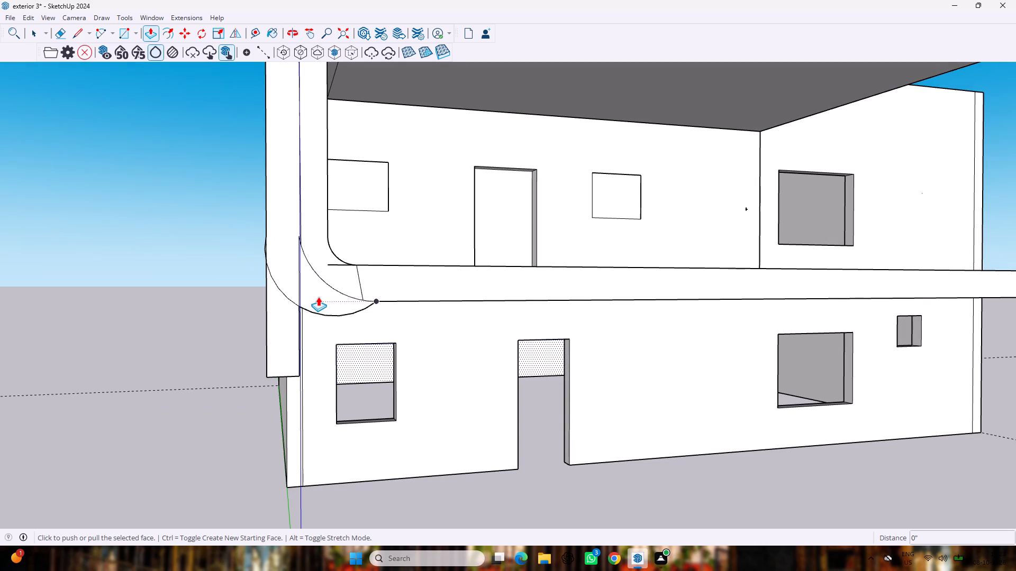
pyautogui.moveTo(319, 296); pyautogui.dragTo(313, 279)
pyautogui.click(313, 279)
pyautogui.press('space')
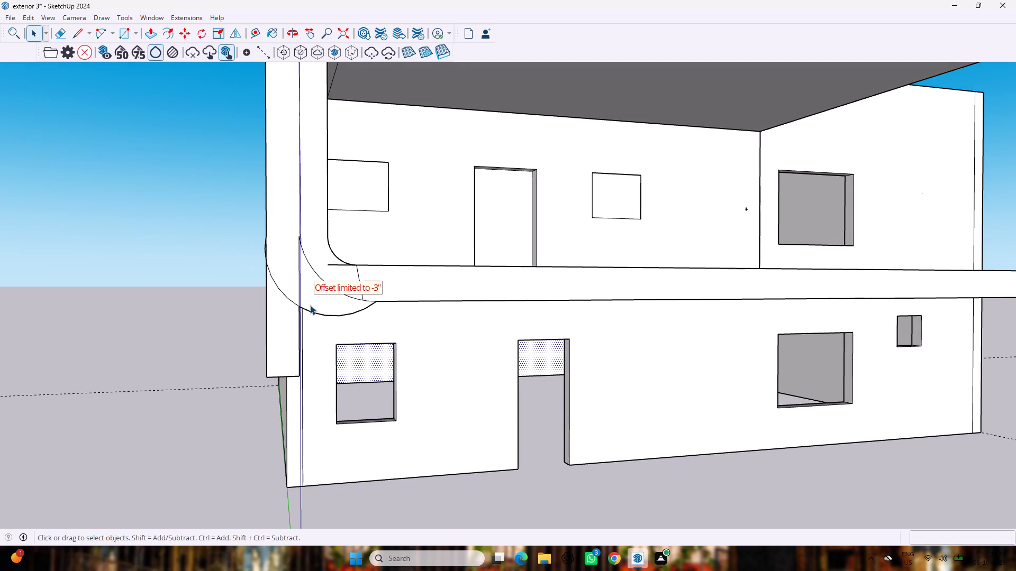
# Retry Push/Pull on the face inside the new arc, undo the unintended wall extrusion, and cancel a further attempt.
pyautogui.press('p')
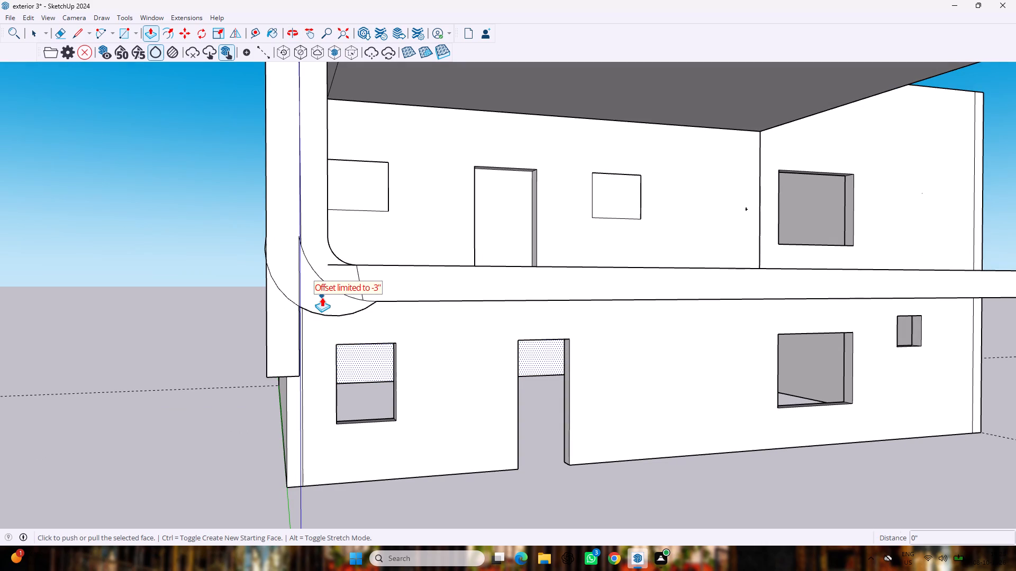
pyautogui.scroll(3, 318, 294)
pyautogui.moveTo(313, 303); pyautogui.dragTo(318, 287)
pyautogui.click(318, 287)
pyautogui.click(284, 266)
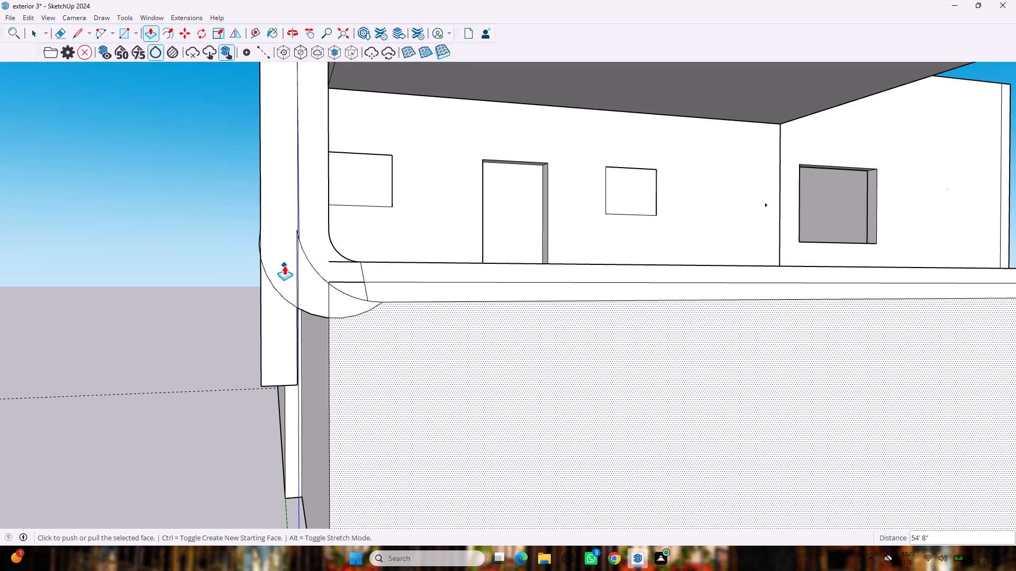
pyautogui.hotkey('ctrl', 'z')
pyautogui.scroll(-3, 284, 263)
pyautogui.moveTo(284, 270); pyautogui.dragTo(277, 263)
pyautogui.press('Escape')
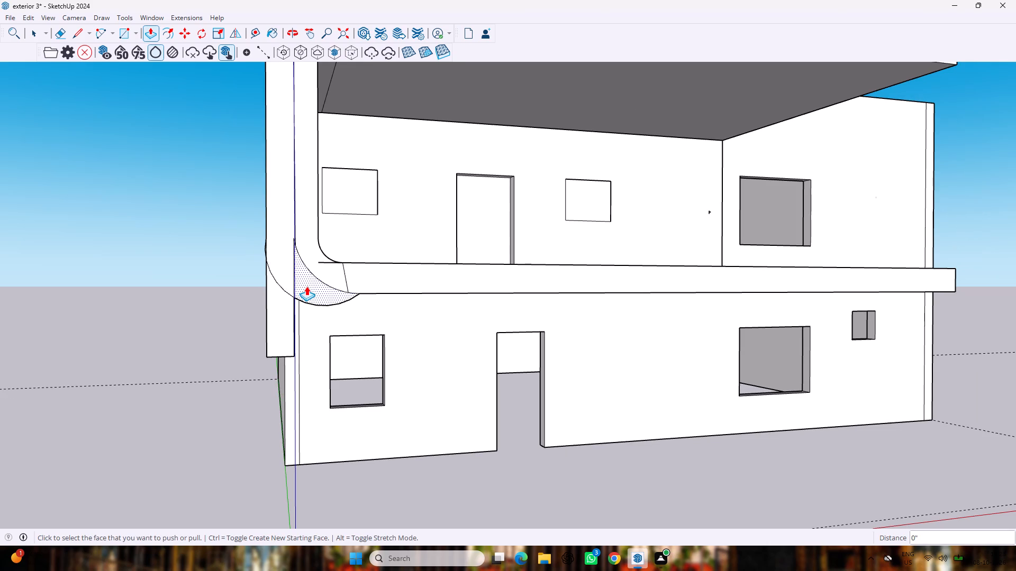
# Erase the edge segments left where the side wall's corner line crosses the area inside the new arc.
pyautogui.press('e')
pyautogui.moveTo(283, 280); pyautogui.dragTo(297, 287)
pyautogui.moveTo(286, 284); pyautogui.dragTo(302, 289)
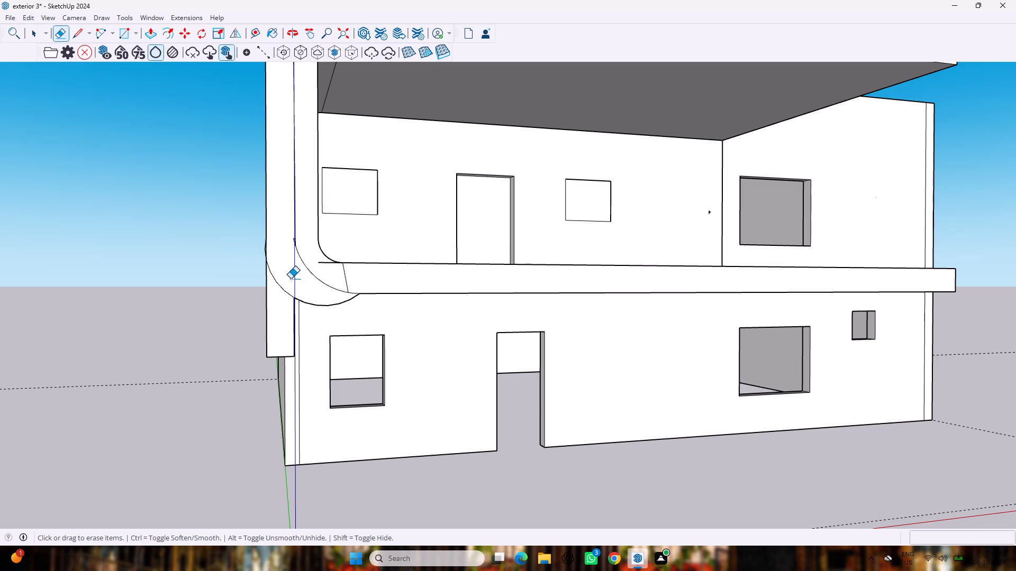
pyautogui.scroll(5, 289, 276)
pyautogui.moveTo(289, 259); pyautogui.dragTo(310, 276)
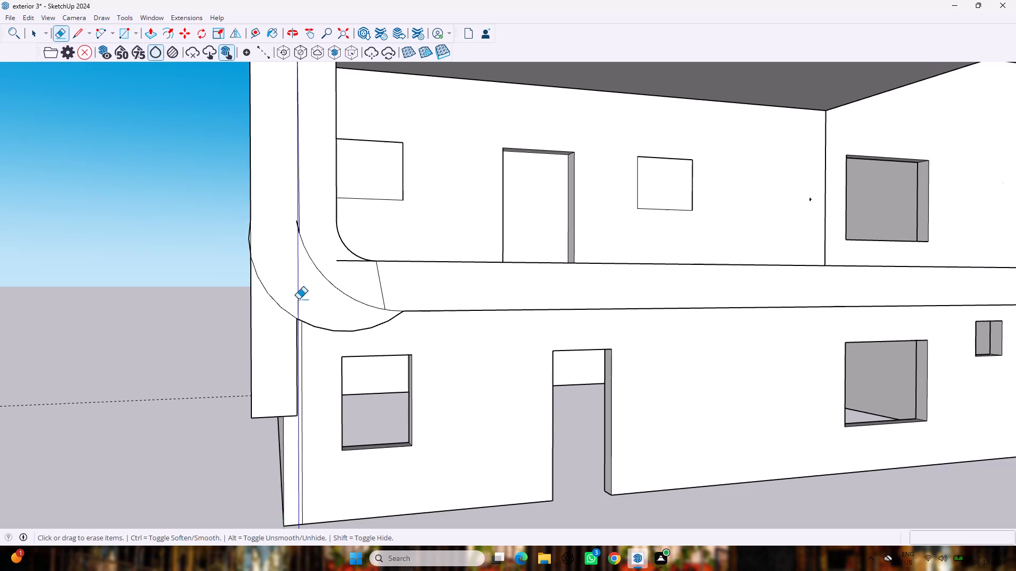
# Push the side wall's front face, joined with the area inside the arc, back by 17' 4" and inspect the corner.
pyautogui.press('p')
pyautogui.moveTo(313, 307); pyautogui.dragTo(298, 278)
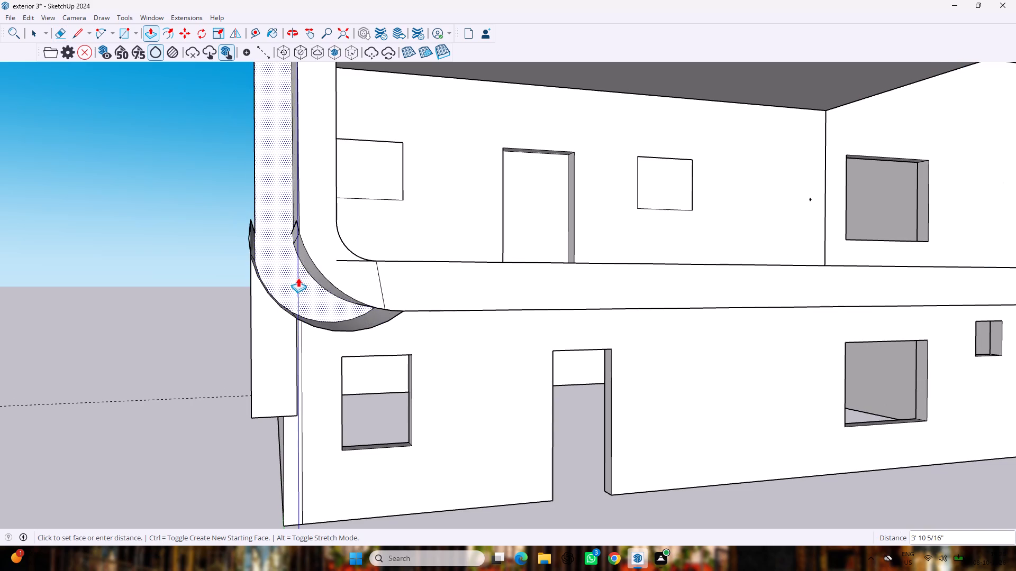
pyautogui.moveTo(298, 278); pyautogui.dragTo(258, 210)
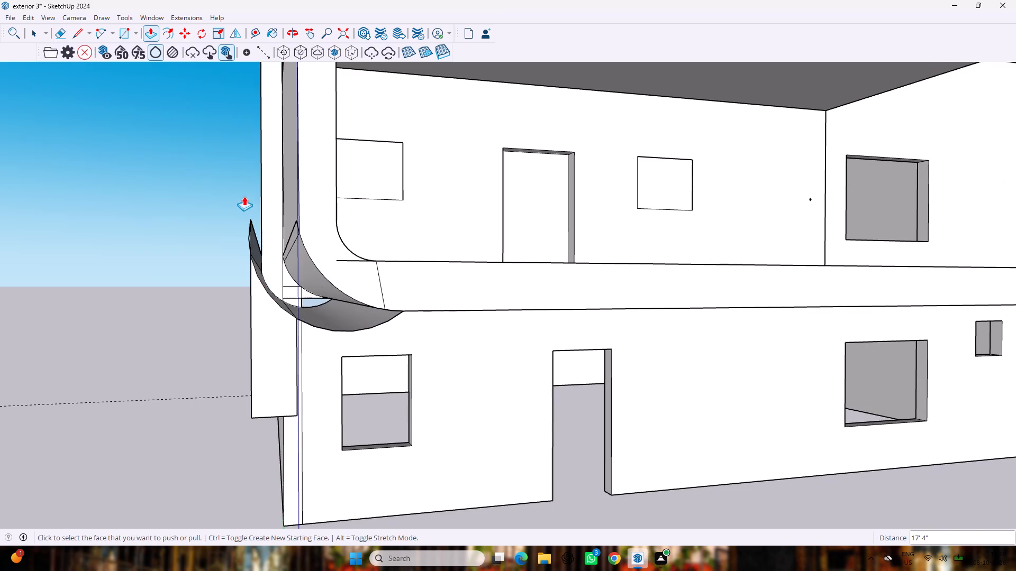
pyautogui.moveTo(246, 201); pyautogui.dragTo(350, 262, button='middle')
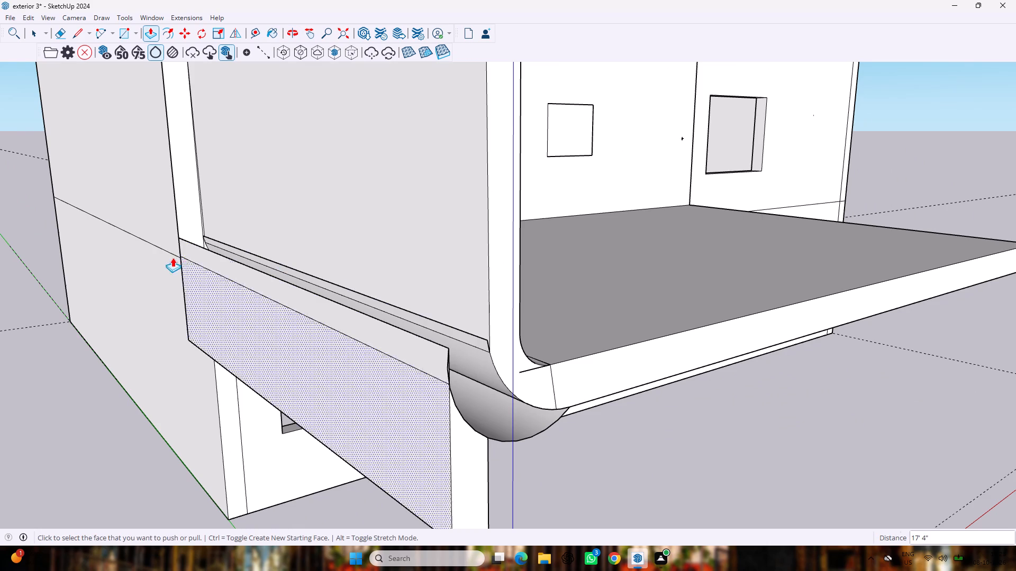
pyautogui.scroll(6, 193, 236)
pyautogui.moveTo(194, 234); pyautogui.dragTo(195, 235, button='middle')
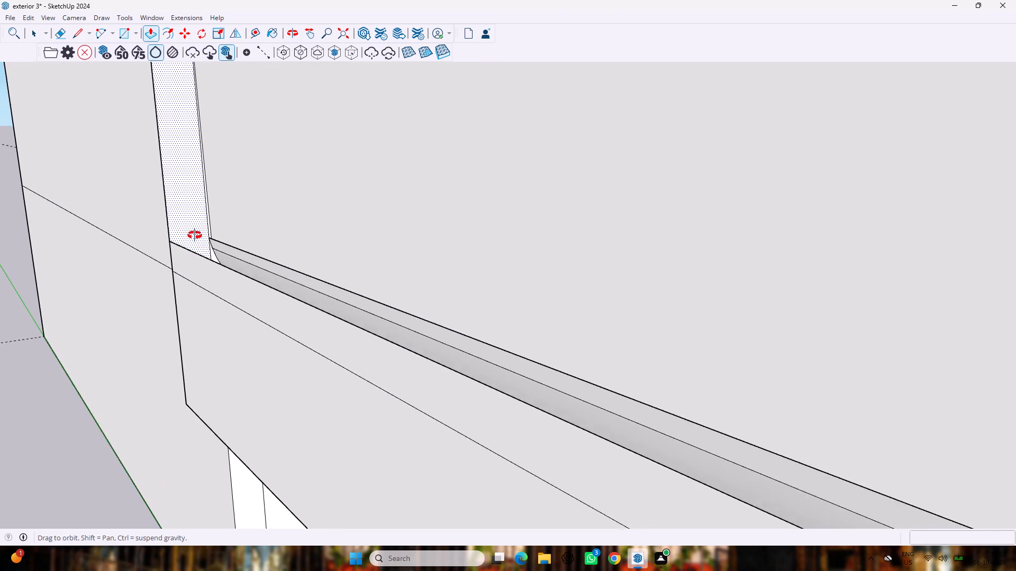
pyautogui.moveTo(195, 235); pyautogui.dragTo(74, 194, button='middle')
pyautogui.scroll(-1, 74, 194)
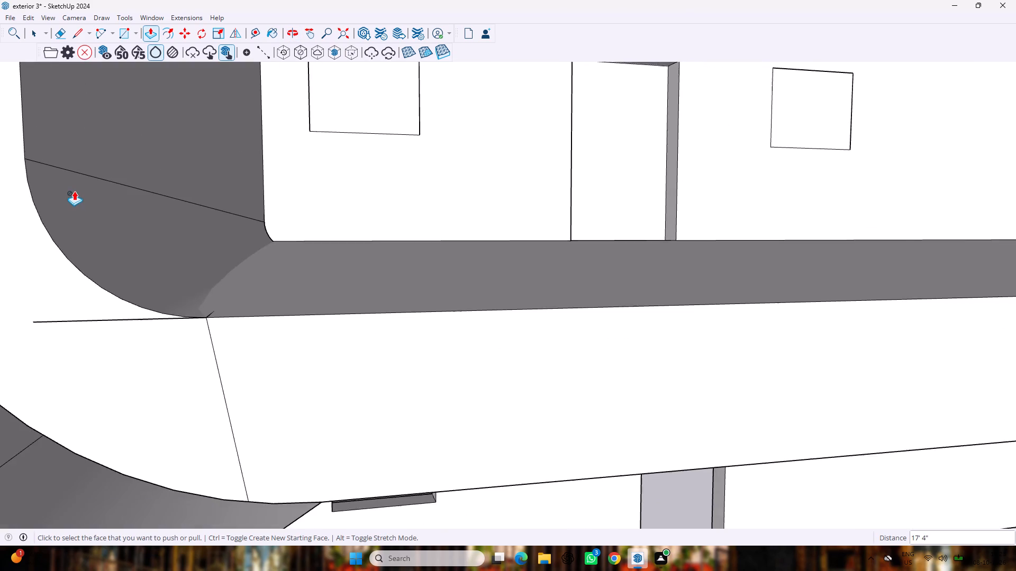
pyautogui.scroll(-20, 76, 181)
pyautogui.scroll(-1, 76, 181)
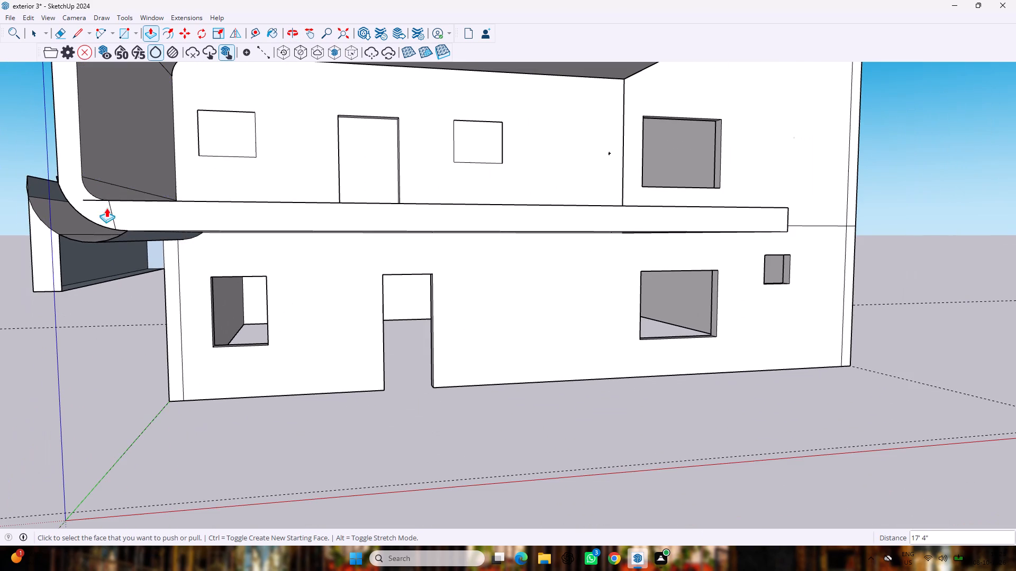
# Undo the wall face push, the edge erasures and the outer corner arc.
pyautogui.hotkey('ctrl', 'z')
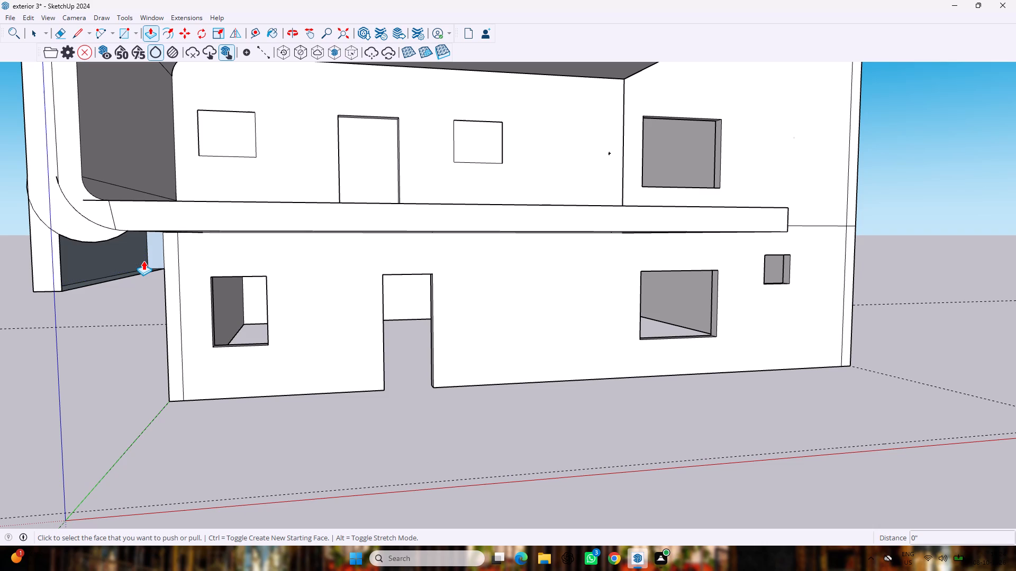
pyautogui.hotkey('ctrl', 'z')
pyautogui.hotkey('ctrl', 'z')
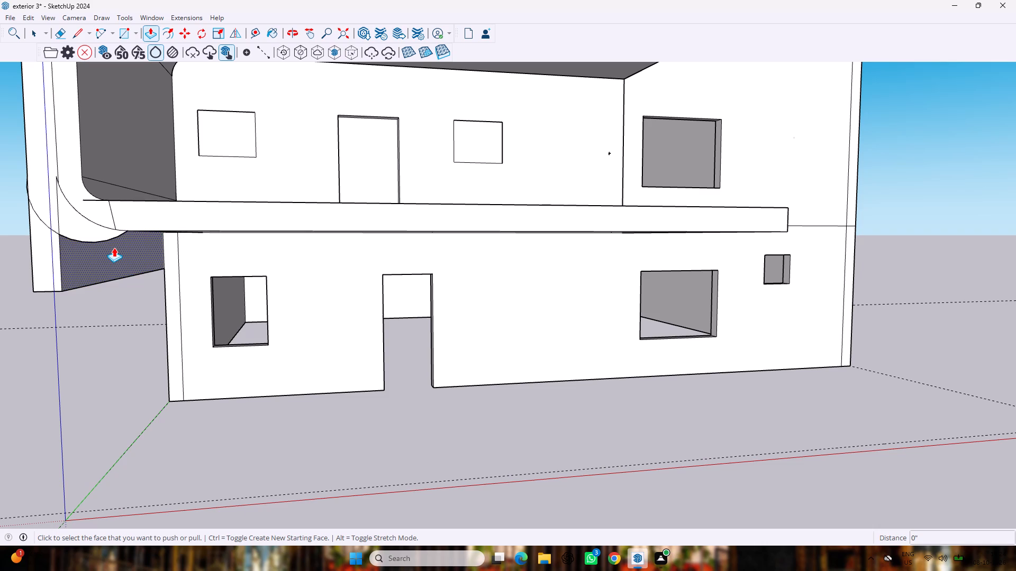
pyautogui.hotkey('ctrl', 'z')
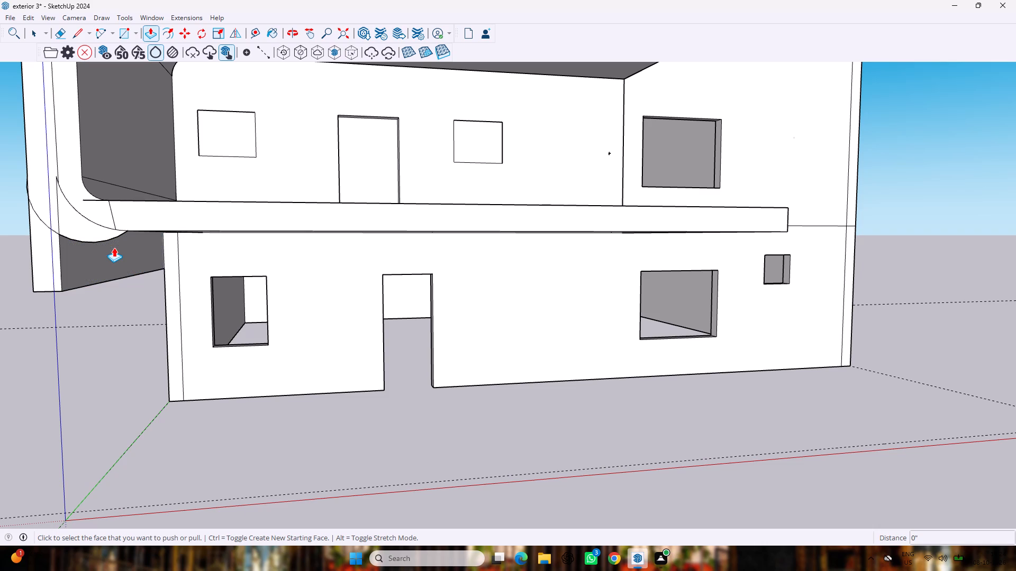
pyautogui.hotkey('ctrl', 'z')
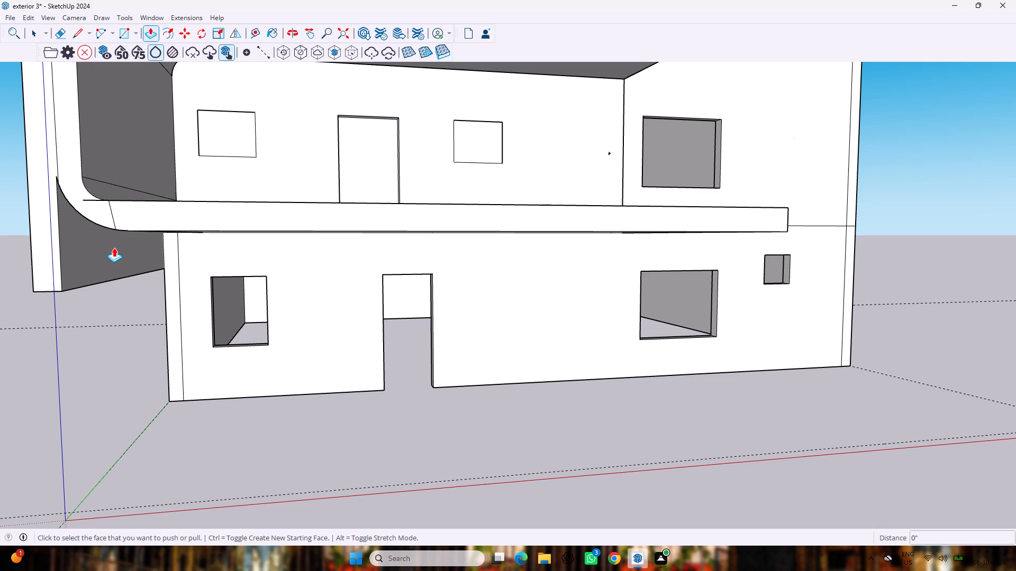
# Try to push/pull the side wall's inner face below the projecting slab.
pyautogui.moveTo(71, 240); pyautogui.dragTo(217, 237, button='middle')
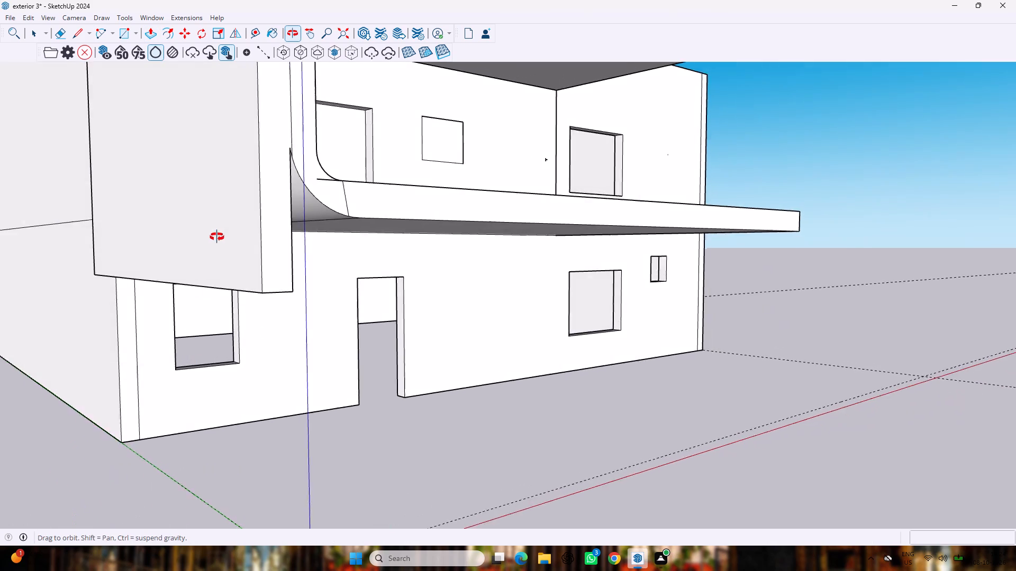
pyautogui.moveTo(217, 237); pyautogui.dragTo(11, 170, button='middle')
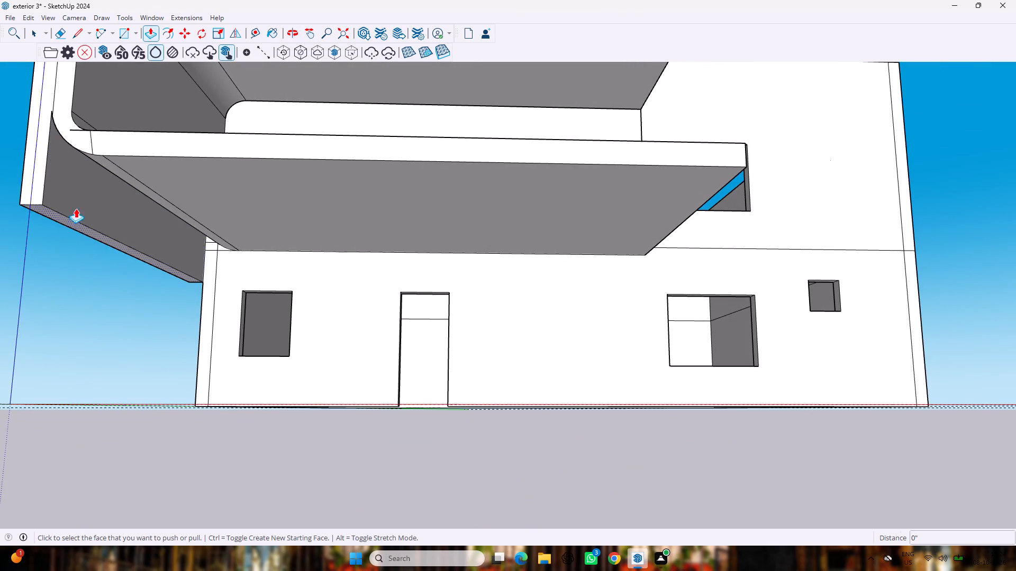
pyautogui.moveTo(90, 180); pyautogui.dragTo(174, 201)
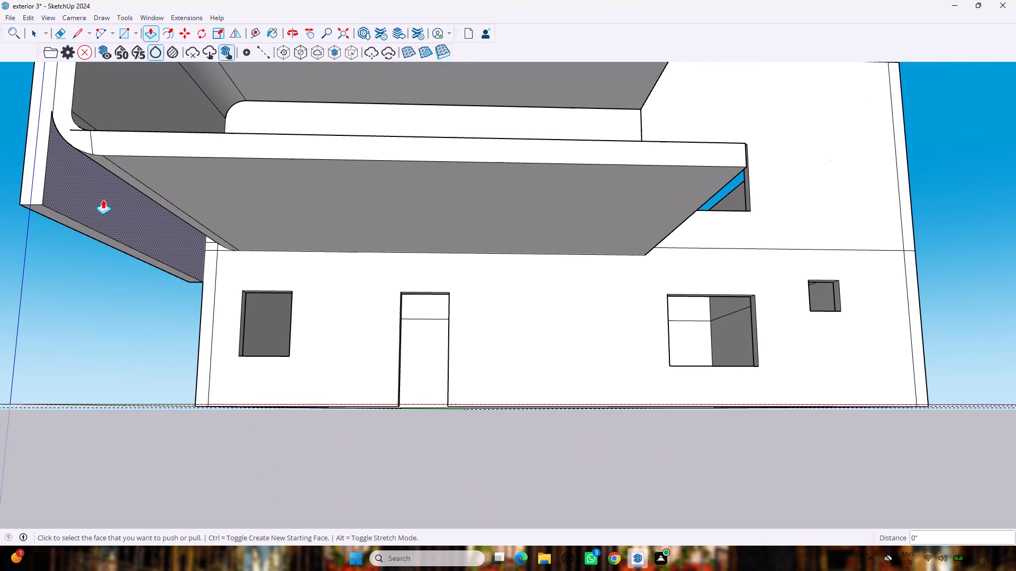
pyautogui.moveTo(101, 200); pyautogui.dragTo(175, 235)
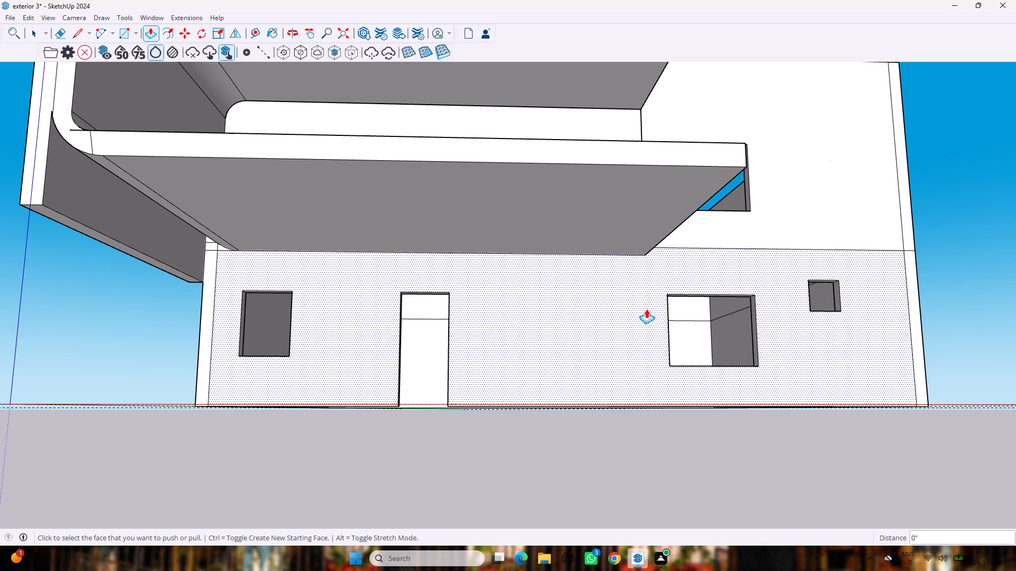
# Place a guide on the slab's underside, 9" in from its free side edge.
pyautogui.press('t')
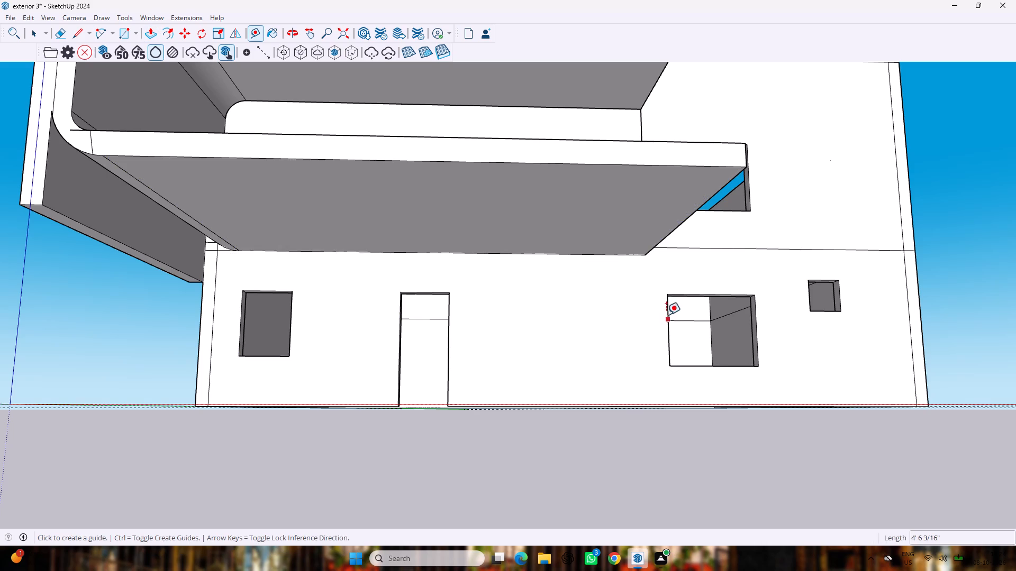
pyautogui.moveTo(667, 318); pyautogui.dragTo(683, 230, button='middle')
pyautogui.click(691, 168)
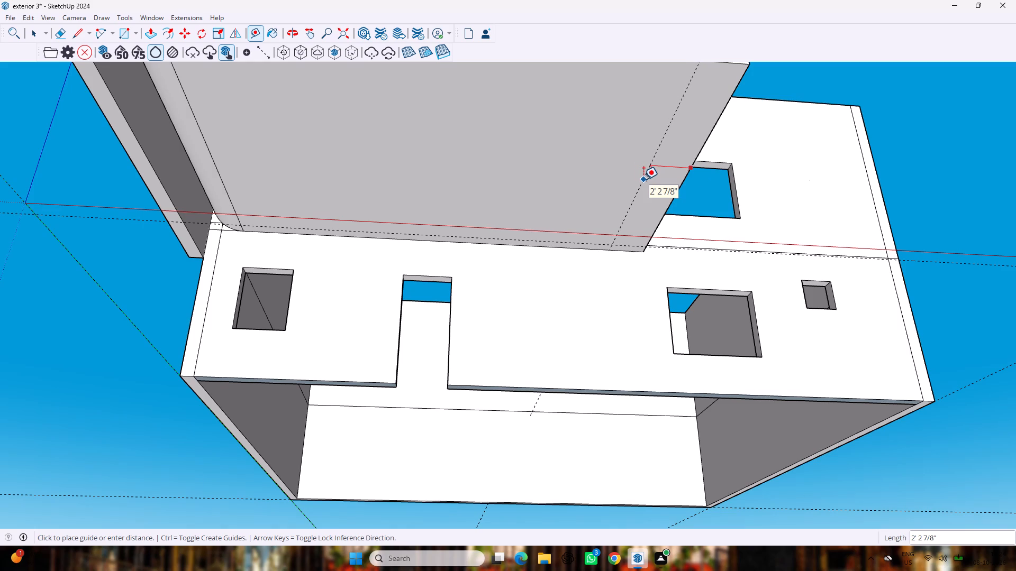
pyautogui.press('9')
pyautogui.hotkey('shift', '"')
pyautogui.press('Return')
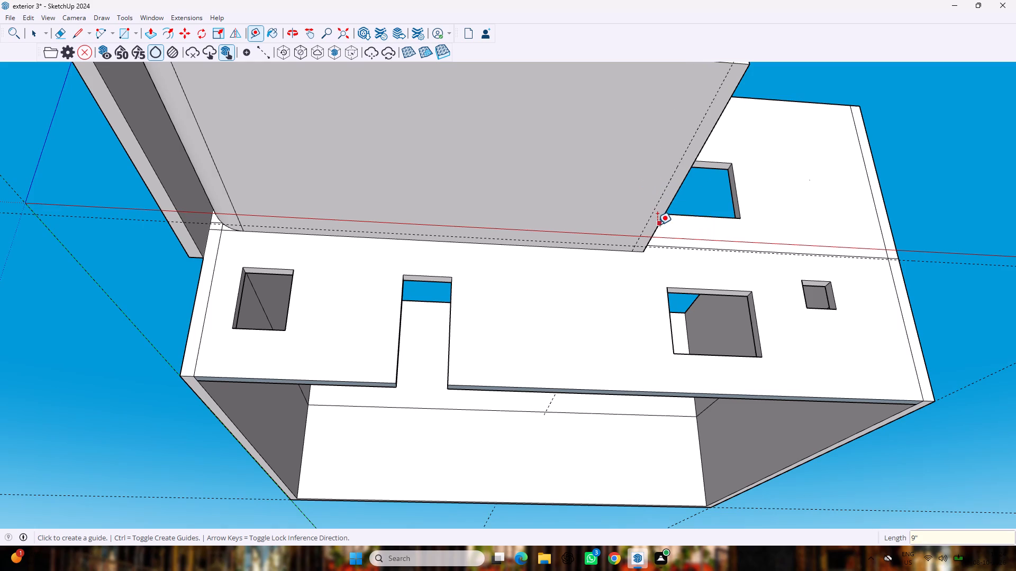
# Draw a 17' 4" line along the guide on the slab's underside, from the front edge to the house wall.
pyautogui.press('l')
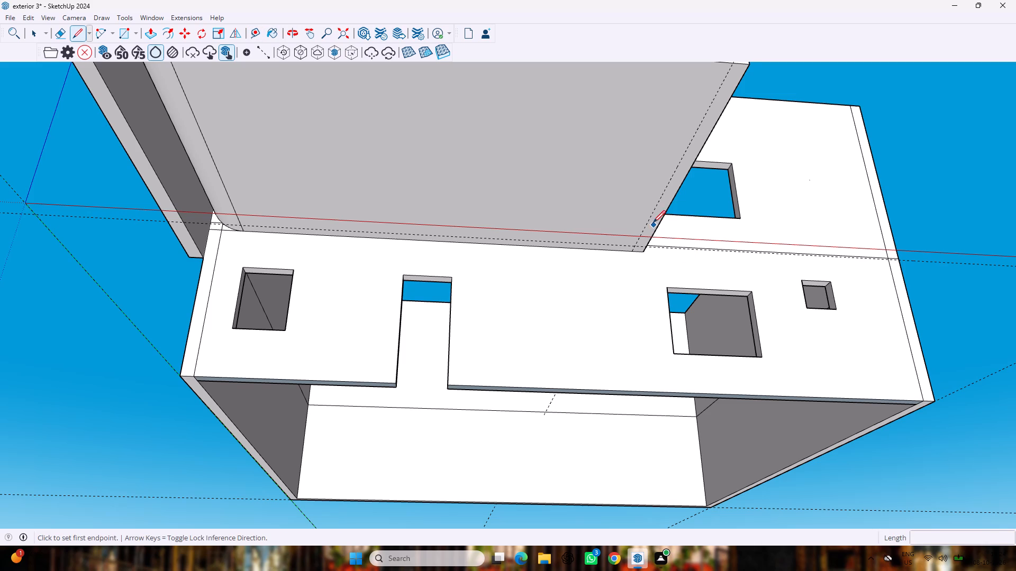
pyautogui.moveTo(657, 232); pyautogui.dragTo(672, 350, button='middle')
pyautogui.moveTo(732, 270); pyautogui.dragTo(733, 250, button='middle')
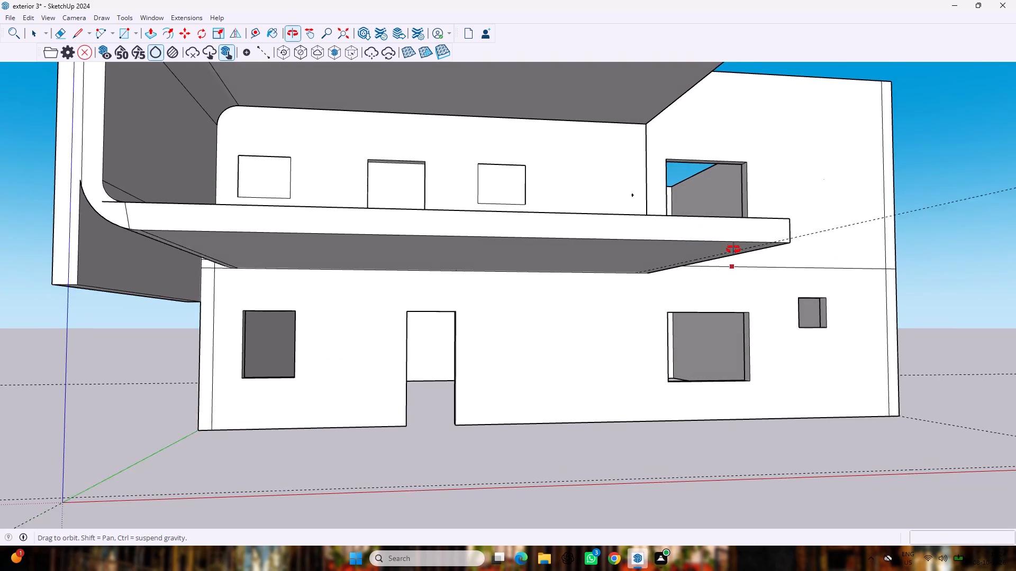
pyautogui.moveTo(733, 250); pyautogui.dragTo(724, 160, button='middle')
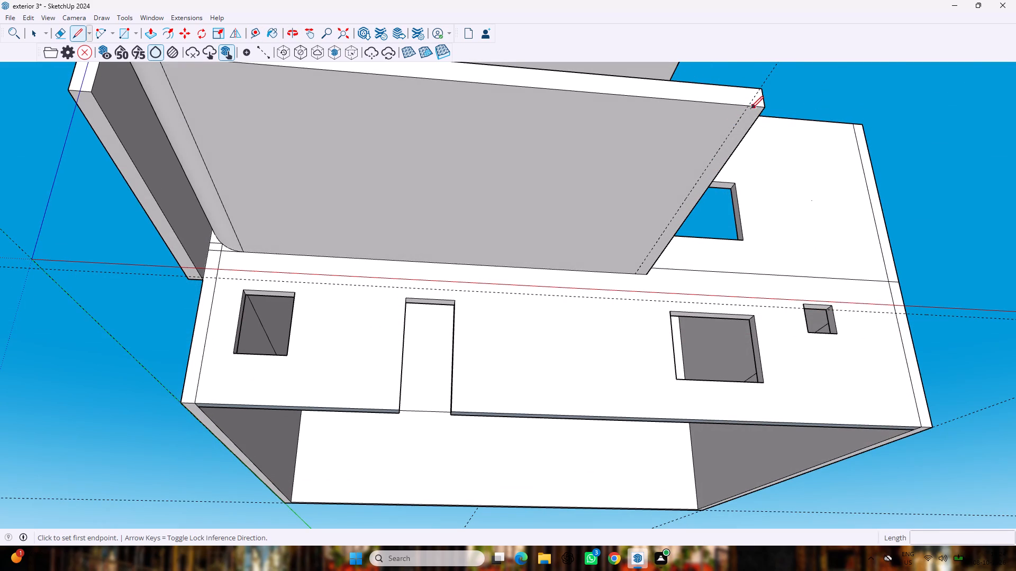
pyautogui.scroll(2, 748, 107)
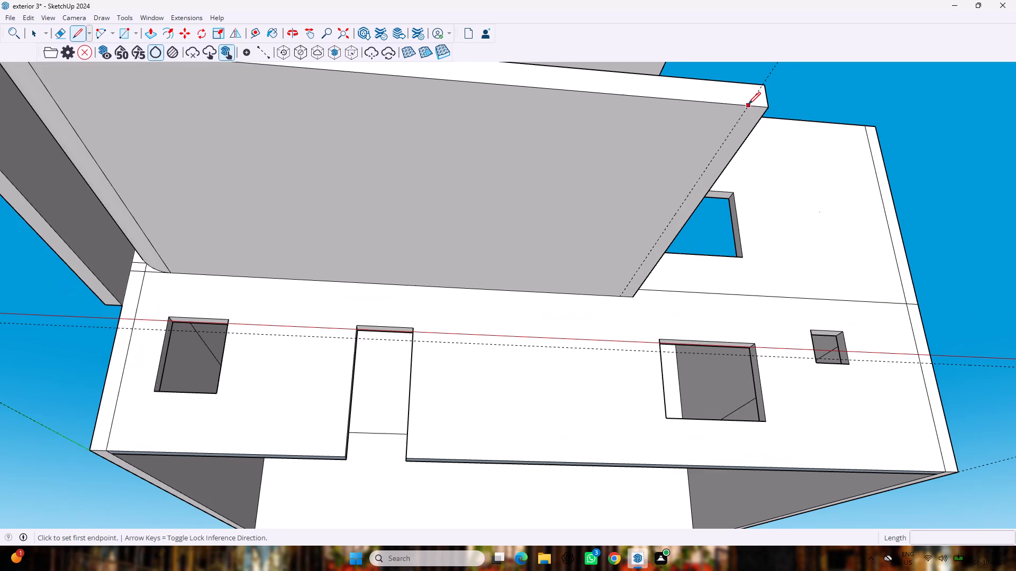
pyautogui.click(751, 104)
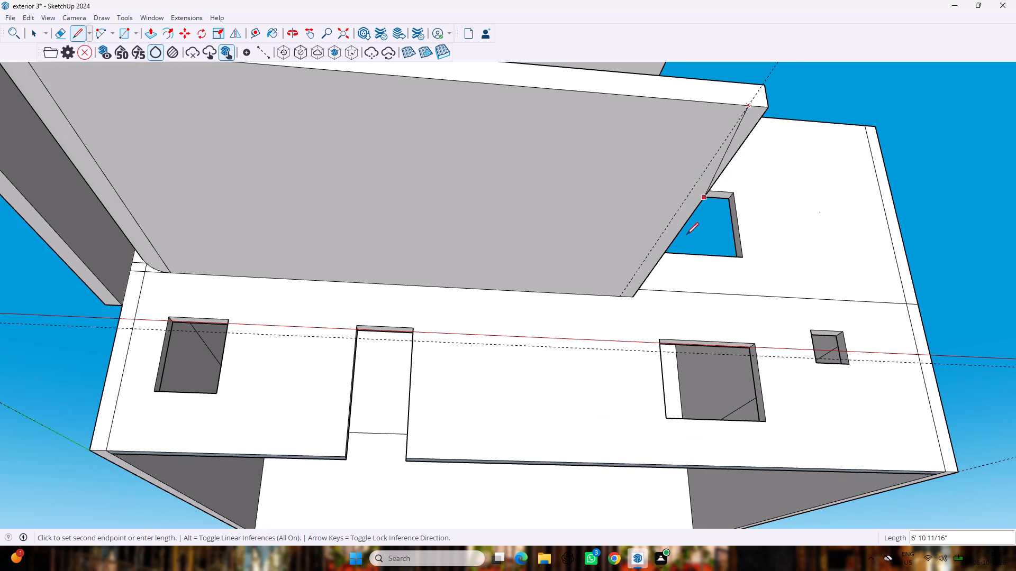
pyautogui.click(620, 298)
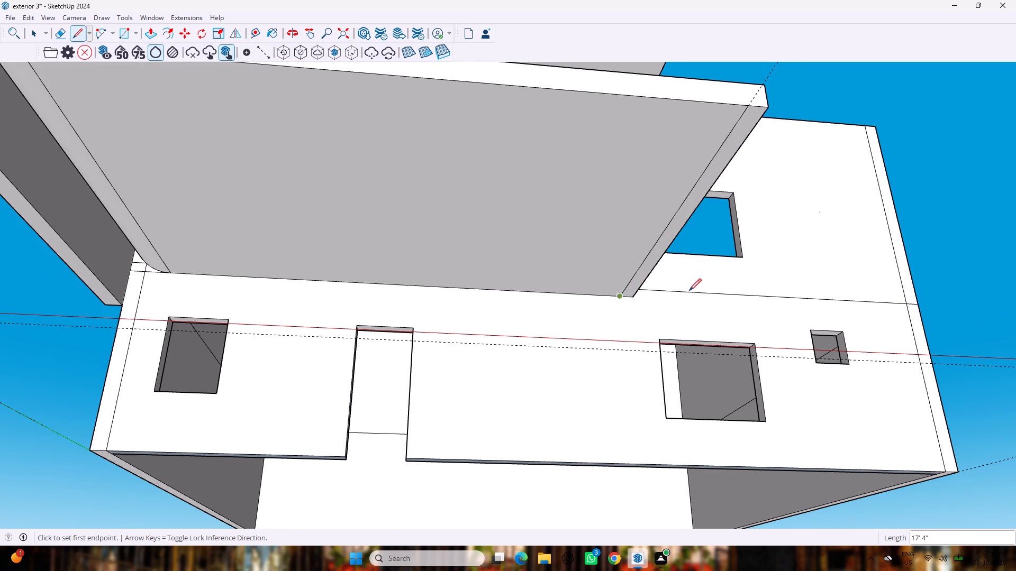
# Pull the narrow strip at the slab's free side down about 2' 10 7/8" to form a hanging wall.
pyautogui.press('p')
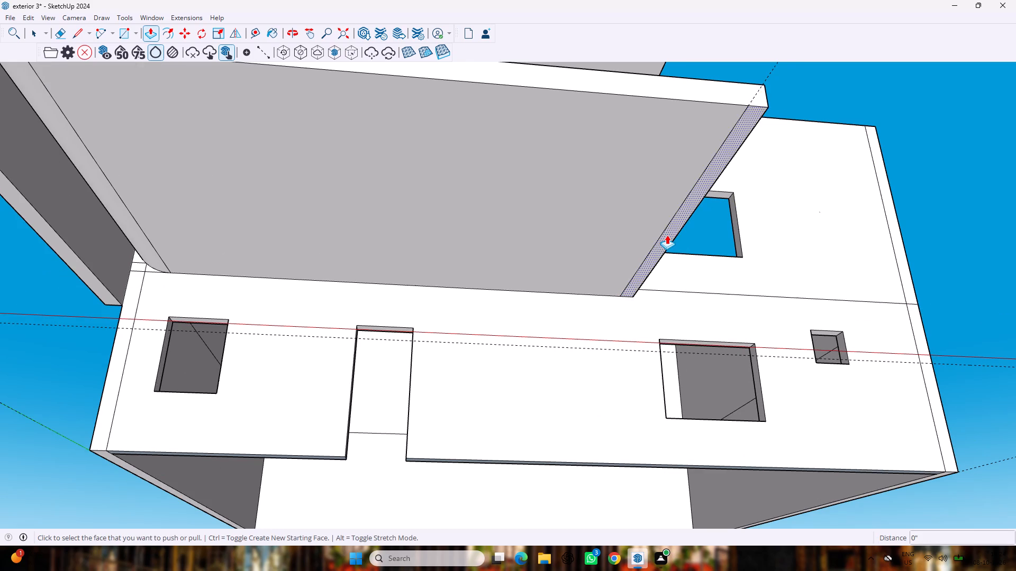
pyautogui.moveTo(667, 235); pyautogui.dragTo(665, 291)
pyautogui.moveTo(665, 268); pyautogui.dragTo(678, 317, button='middle')
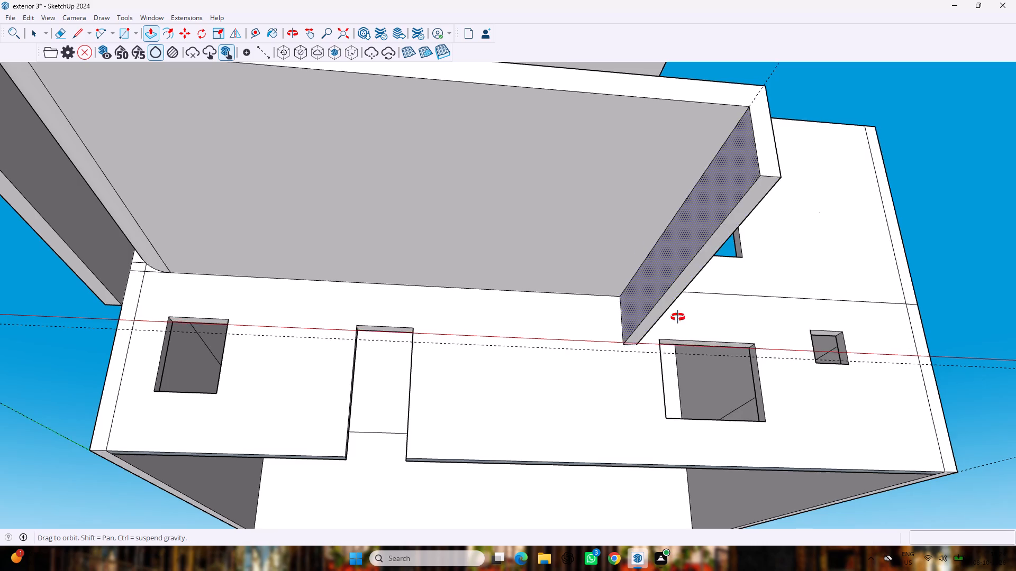
pyautogui.moveTo(678, 317); pyautogui.dragTo(686, 349, button='middle')
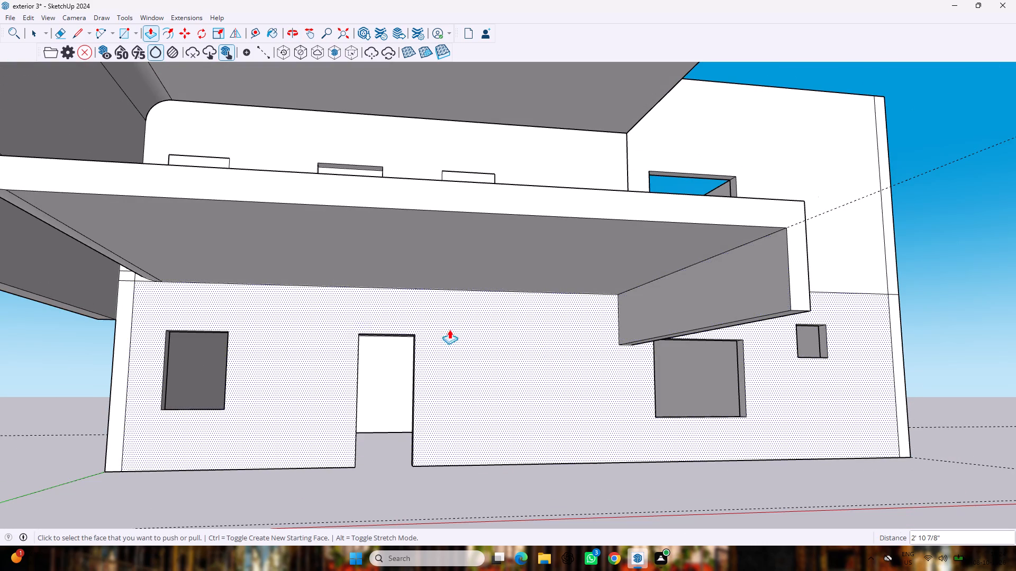
pyautogui.scroll(-4, 356, 338)
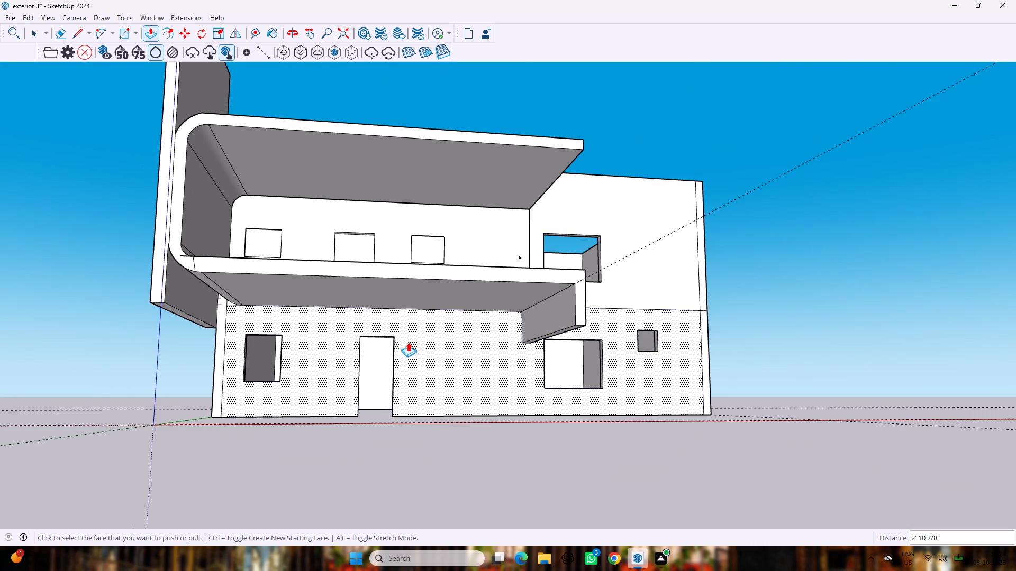
pyautogui.press('p')
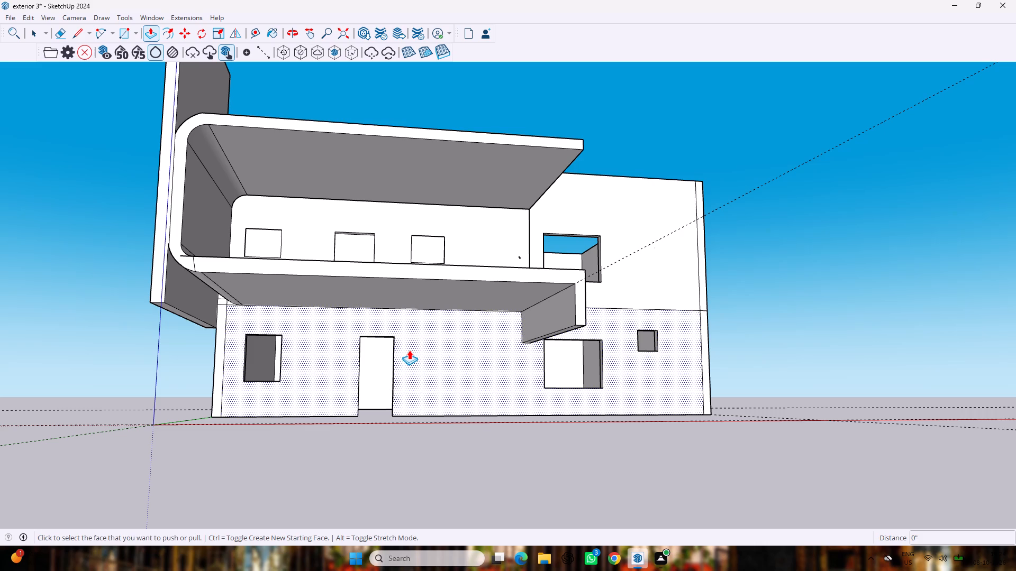
# Draw a 17' 4" line across the hanging wall's inner face, just above its lower edge, from house wall to front edge.
pyautogui.press('l')
pyautogui.scroll(1, 536, 328)
pyautogui.moveTo(537, 328); pyautogui.dragTo(737, 332, button='middle')
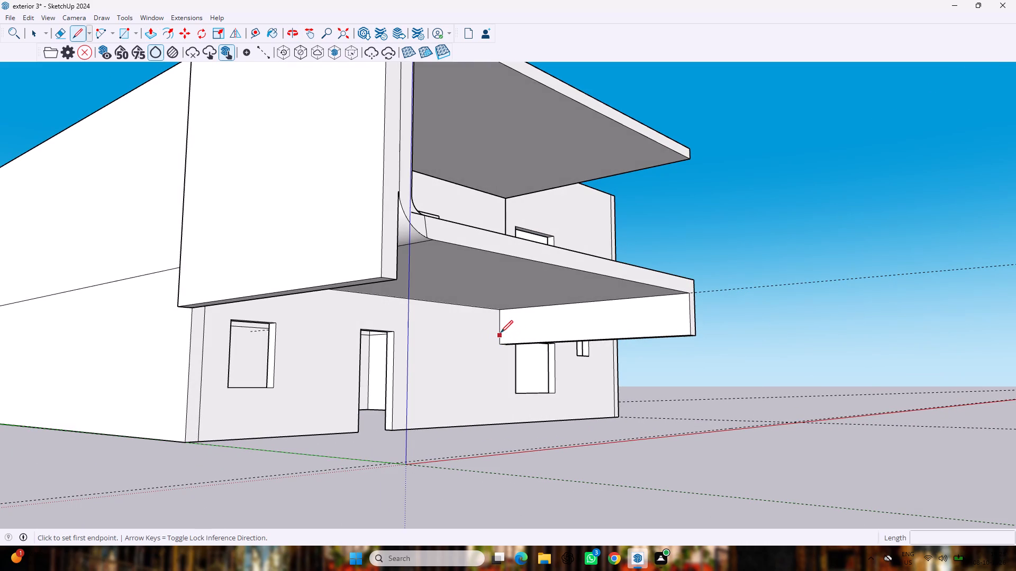
pyautogui.click(498, 338)
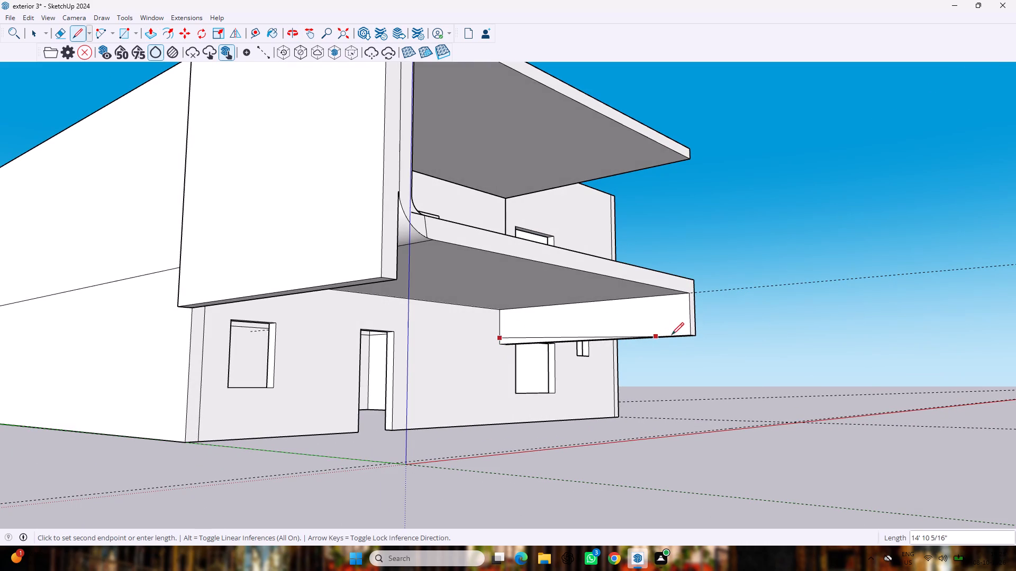
pyautogui.click(688, 327)
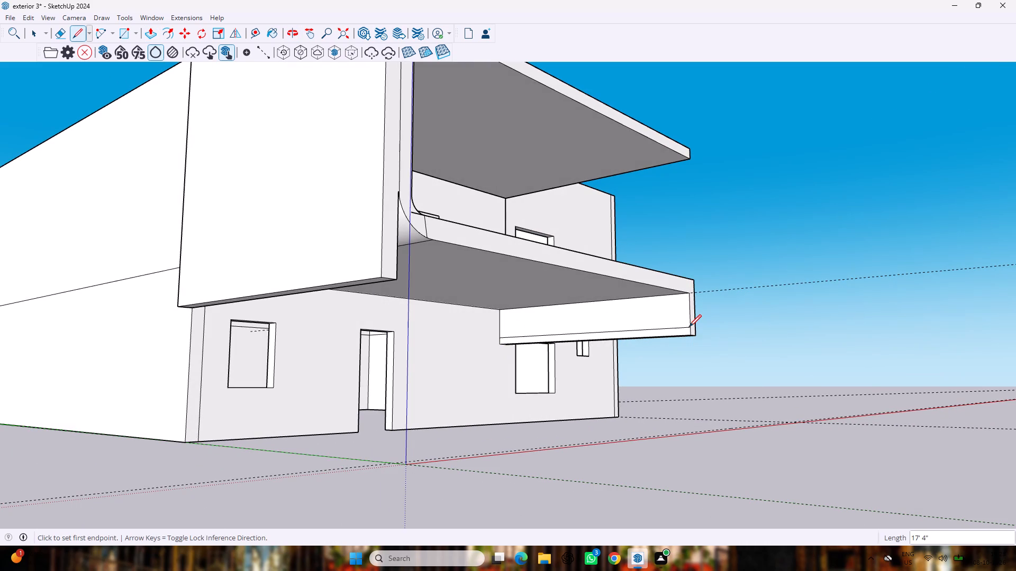
pyautogui.press('[')
# Pull the narrow strip on the hanging wall's inner face across beneath the balcony, stopping just short of the tall side wall.
pyautogui.press('p')
pyautogui.moveTo(665, 329); pyautogui.dragTo(410, 326)
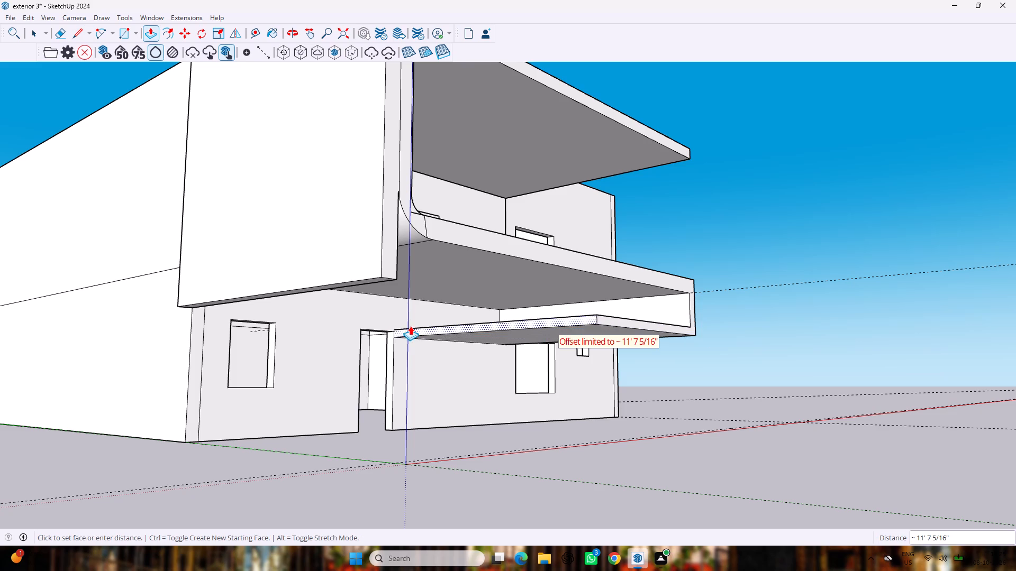
pyautogui.moveTo(410, 326); pyautogui.dragTo(349, 321)
pyautogui.moveTo(499, 321); pyautogui.dragTo(378, 300)
pyautogui.press('Escape')
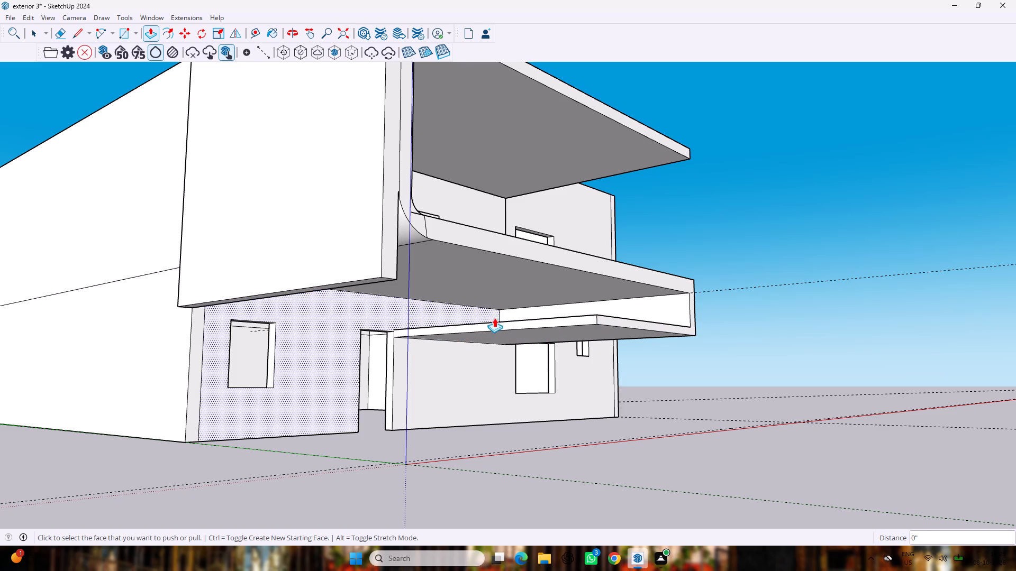
pyautogui.moveTo(539, 321); pyautogui.dragTo(346, 314)
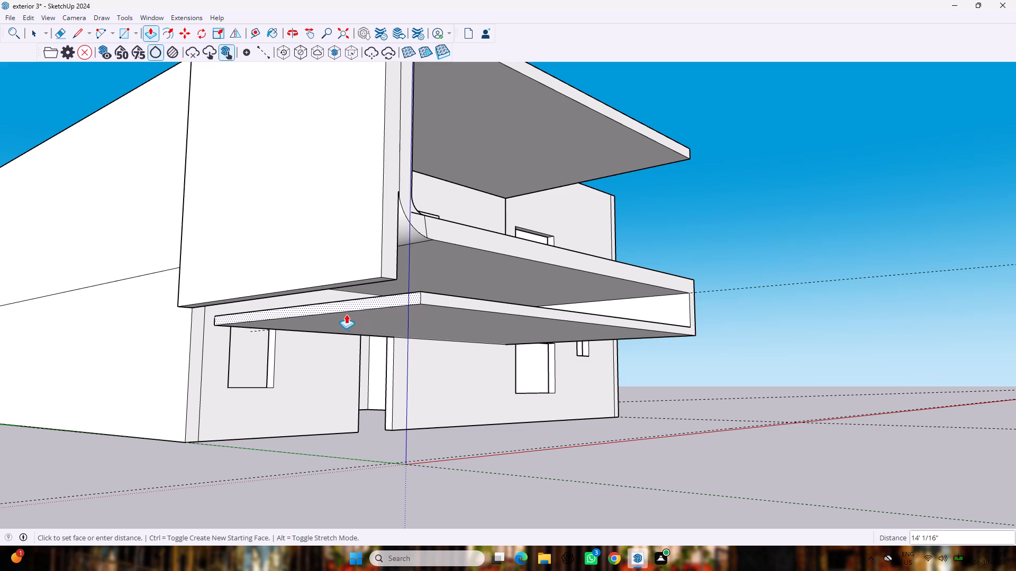
pyautogui.moveTo(346, 314); pyautogui.dragTo(332, 304)
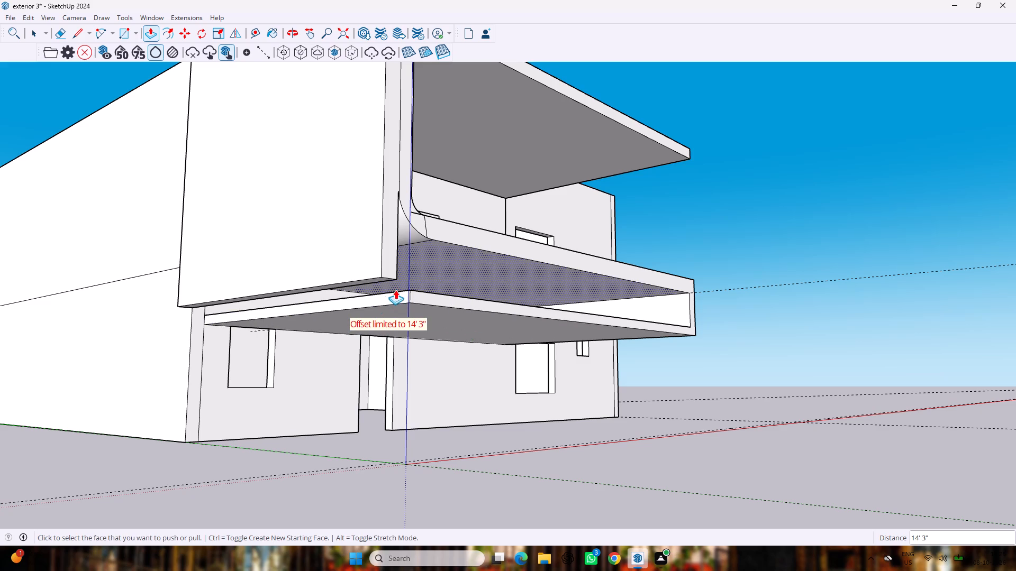
pyautogui.moveTo(391, 294); pyautogui.dragTo(352, 296)
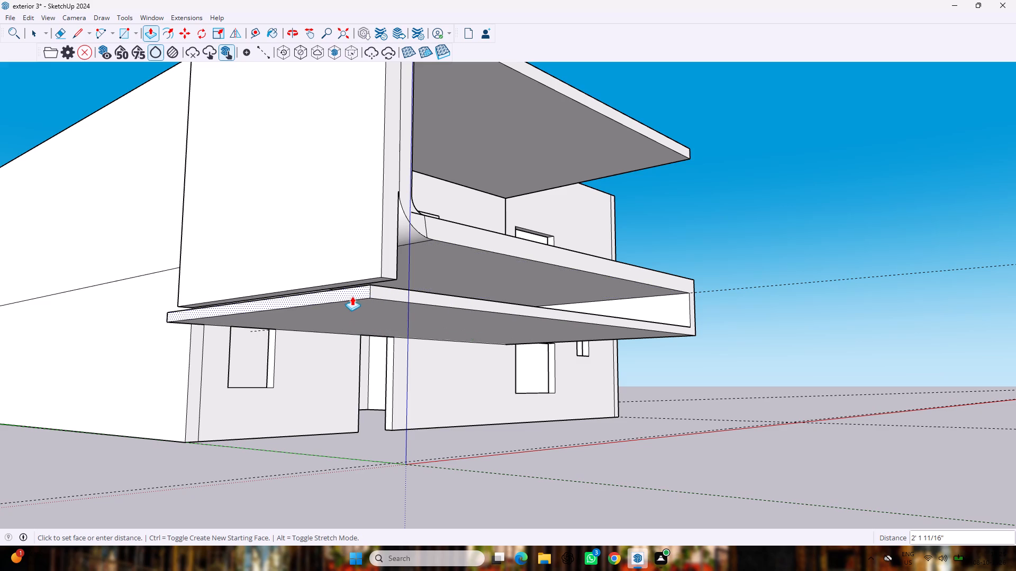
pyautogui.moveTo(352, 296); pyautogui.dragTo(374, 289)
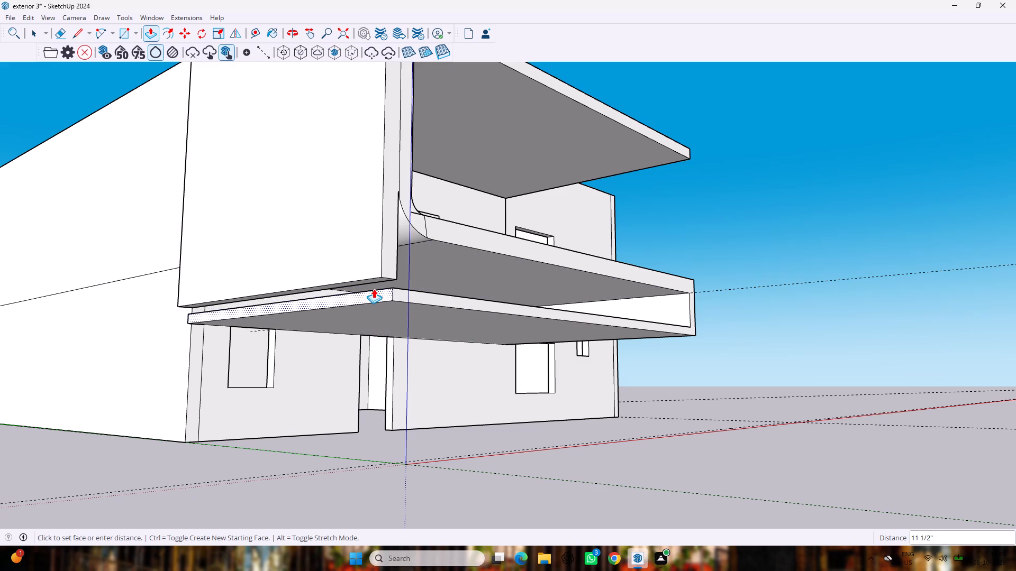
pyautogui.moveTo(374, 289); pyautogui.dragTo(380, 288)
# Pull the tall side wall's bottom face down 1' 3/4" to about the level of the lower slab's underside.
pyautogui.scroll(1, 382, 270)
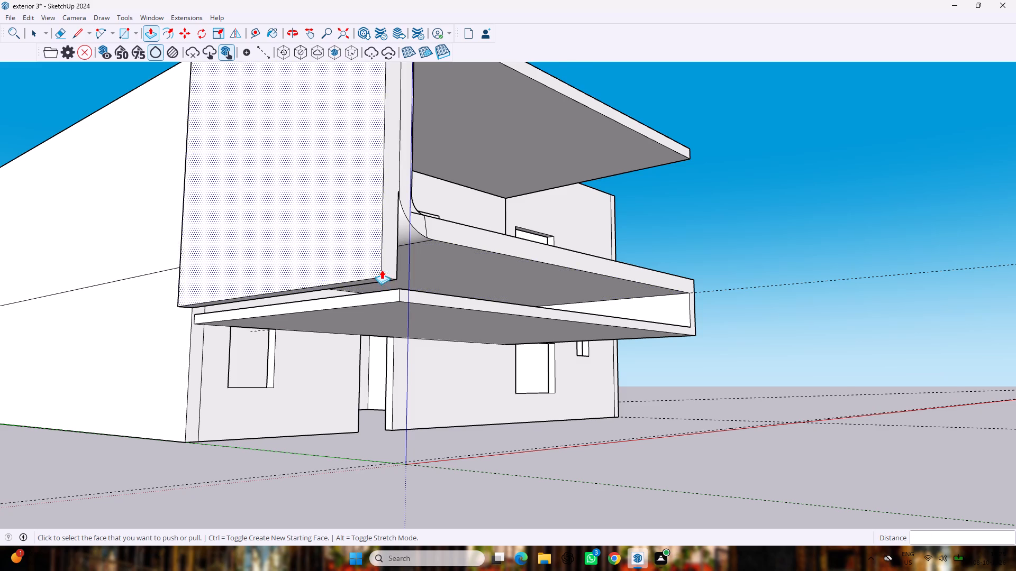
pyautogui.moveTo(382, 270); pyautogui.dragTo(369, 214, button='middle')
pyautogui.moveTo(360, 222); pyautogui.dragTo(360, 231)
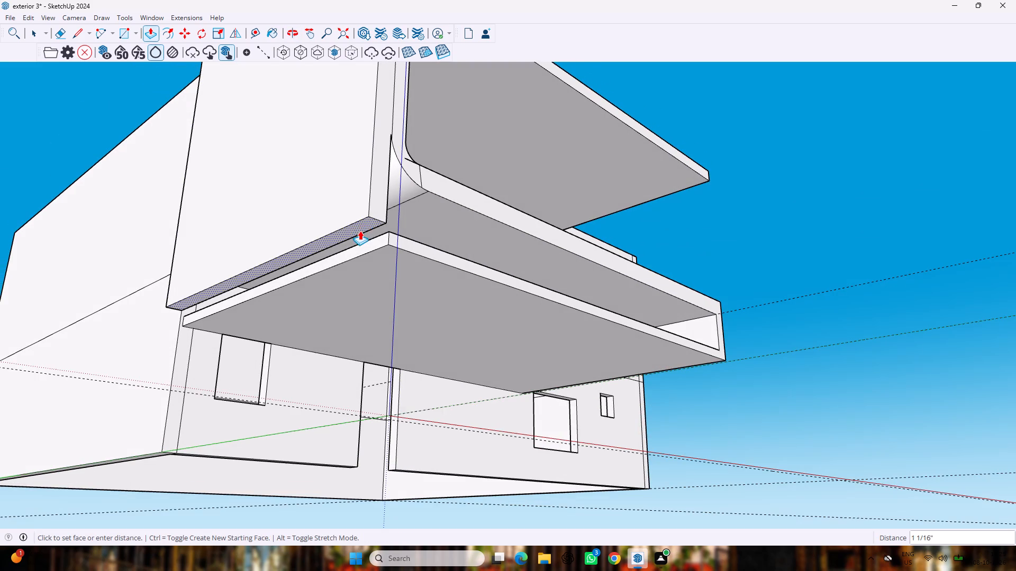
pyautogui.moveTo(360, 231); pyautogui.dragTo(360, 247)
# Pull the lower slab's end face 1 1/2" toward the tall side wall.
pyautogui.moveTo(379, 234); pyautogui.dragTo(307, 322, button='middle')
pyautogui.scroll(2, 305, 326)
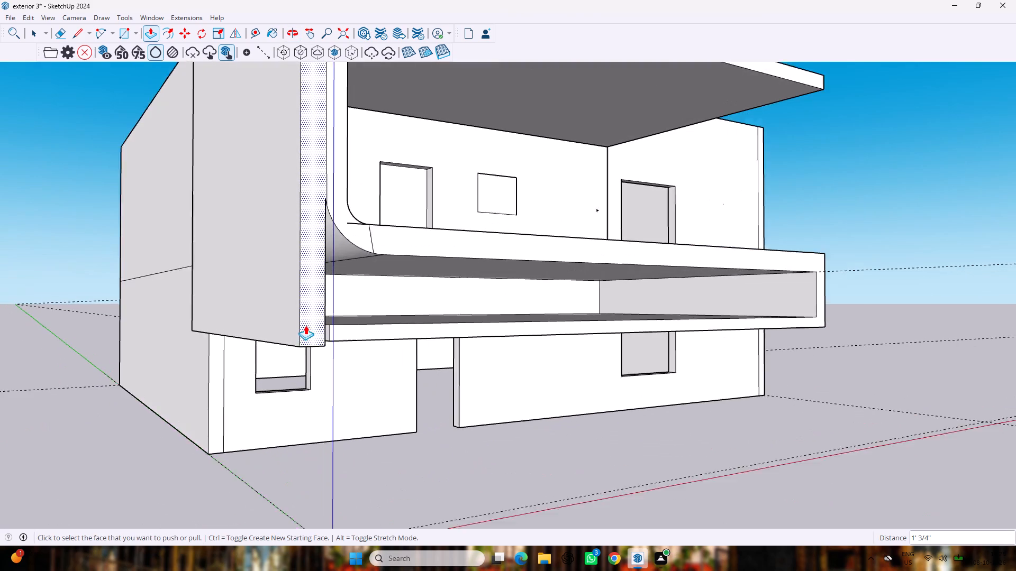
pyautogui.scroll(4, 305, 325)
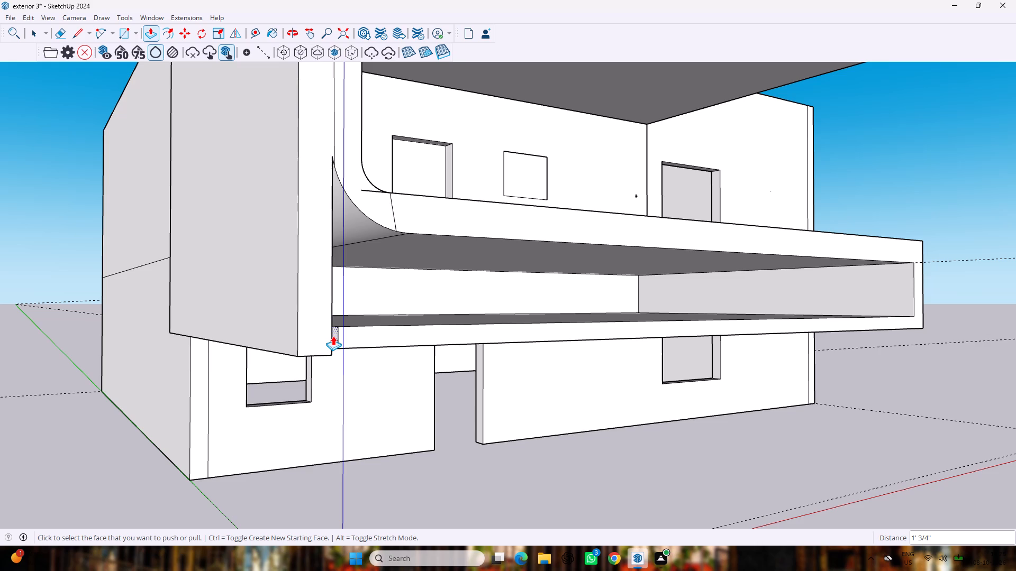
pyautogui.moveTo(333, 335); pyautogui.dragTo(328, 344)
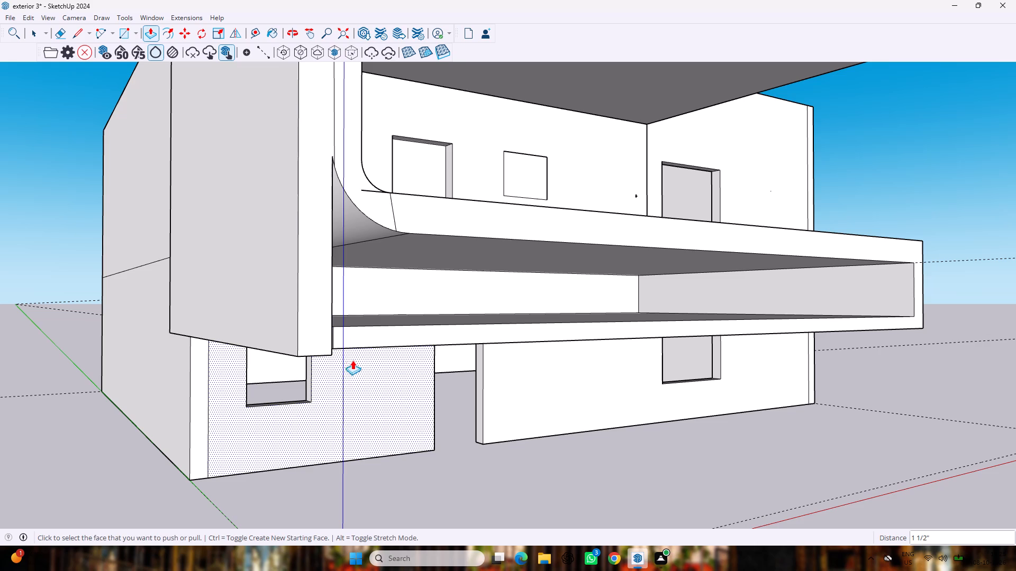
# Push the tall side wall's bottom face up about 1 7/8" so it is flush with the lower slab's underside.
pyautogui.moveTo(310, 357); pyautogui.dragTo(341, 218, button='middle')
pyautogui.scroll(1, 341, 218)
pyautogui.moveTo(323, 151); pyautogui.dragTo(347, 145)
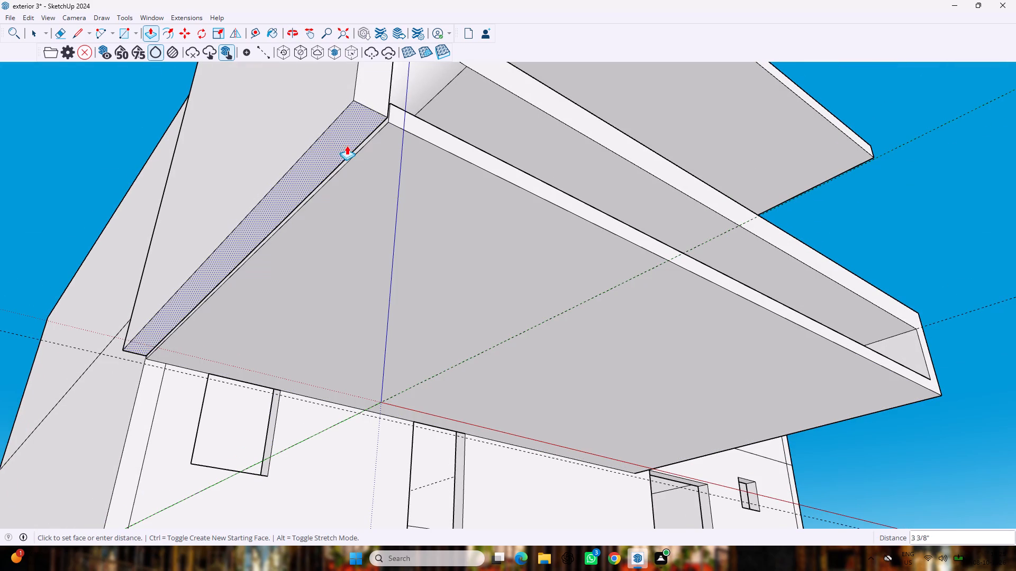
pyautogui.moveTo(347, 145); pyautogui.dragTo(367, 146)
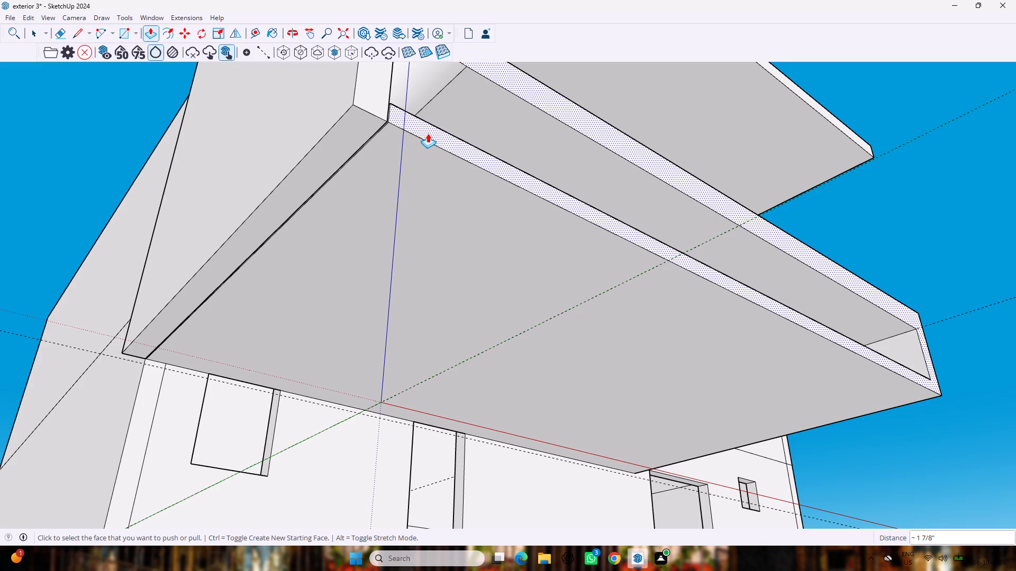
# Pull the lower slab's end face another 3/8" to close the gap against the tall side wall.
pyautogui.moveTo(413, 132); pyautogui.dragTo(410, 287, button='middle')
pyautogui.scroll(4, 366, 428)
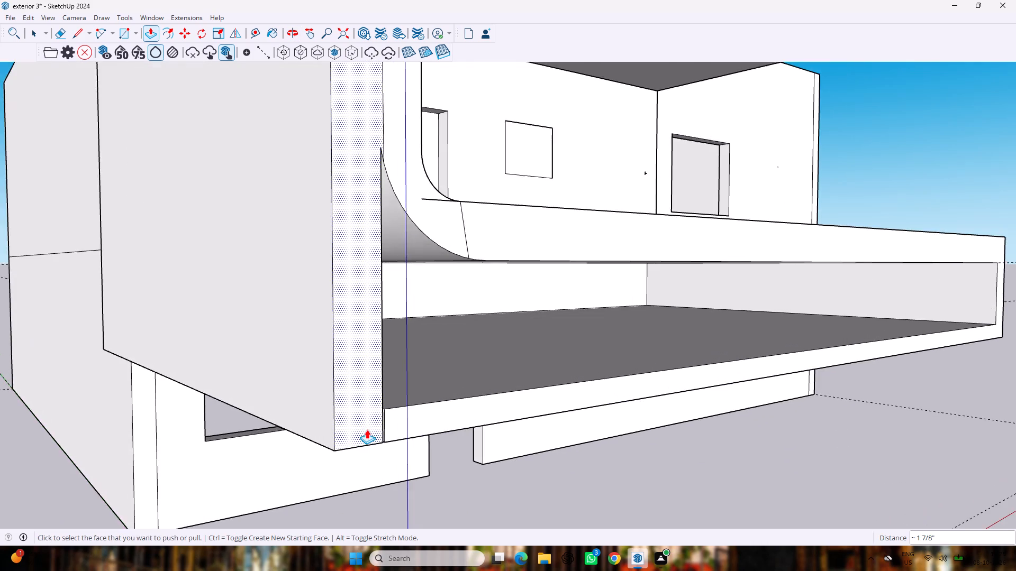
pyautogui.scroll(3, 367, 429)
pyautogui.moveTo(368, 418); pyautogui.dragTo(435, 412, button='middle')
pyautogui.scroll(6, 375, 437)
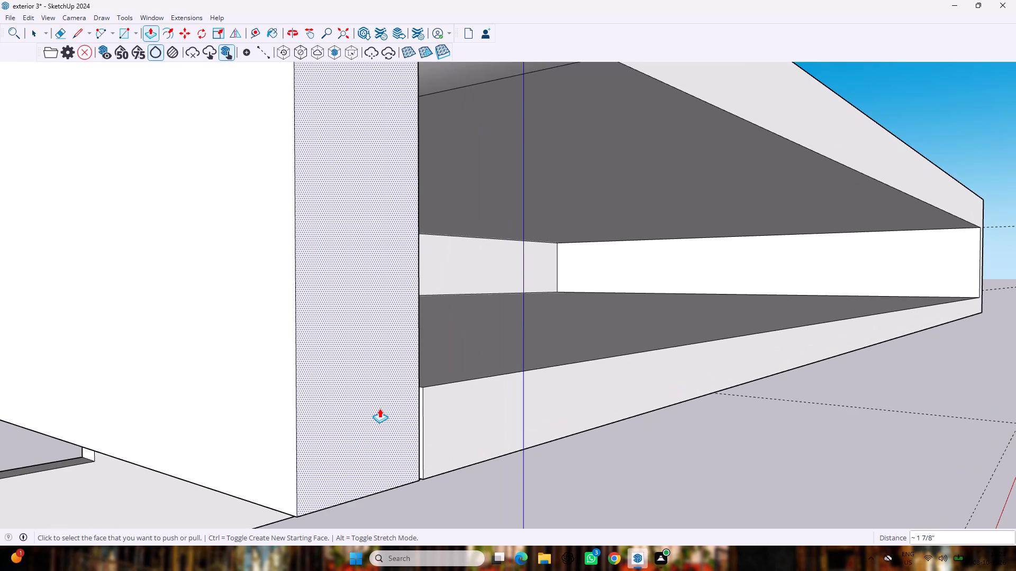
pyautogui.moveTo(420, 411); pyautogui.dragTo(418, 416)
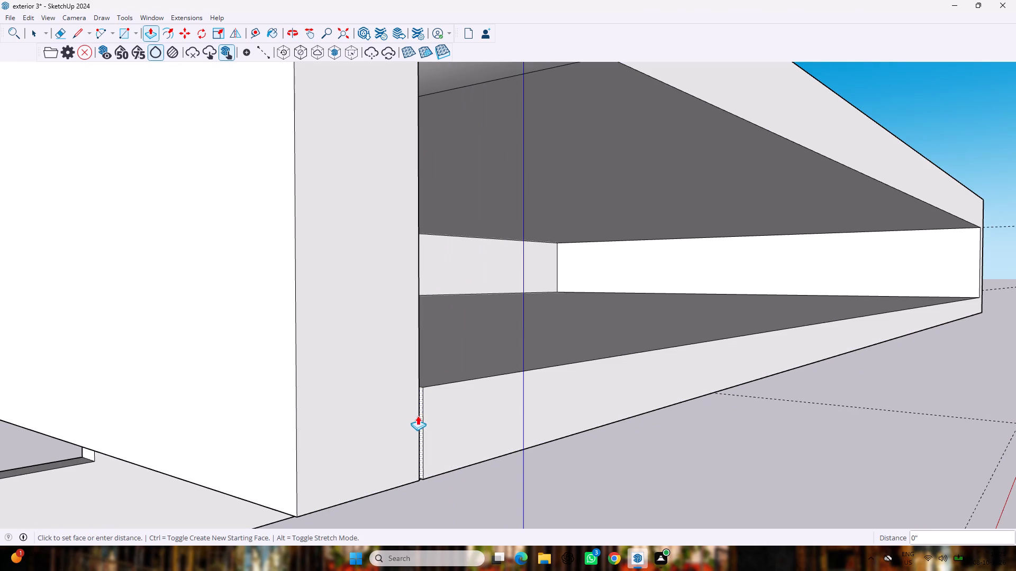
pyautogui.moveTo(418, 416); pyautogui.dragTo(413, 419)
# Erase the seam lines between the lower slab and the tall side wall on the front face and the underside.
pyautogui.moveTo(509, 409); pyautogui.dragTo(343, 391, button='middle')
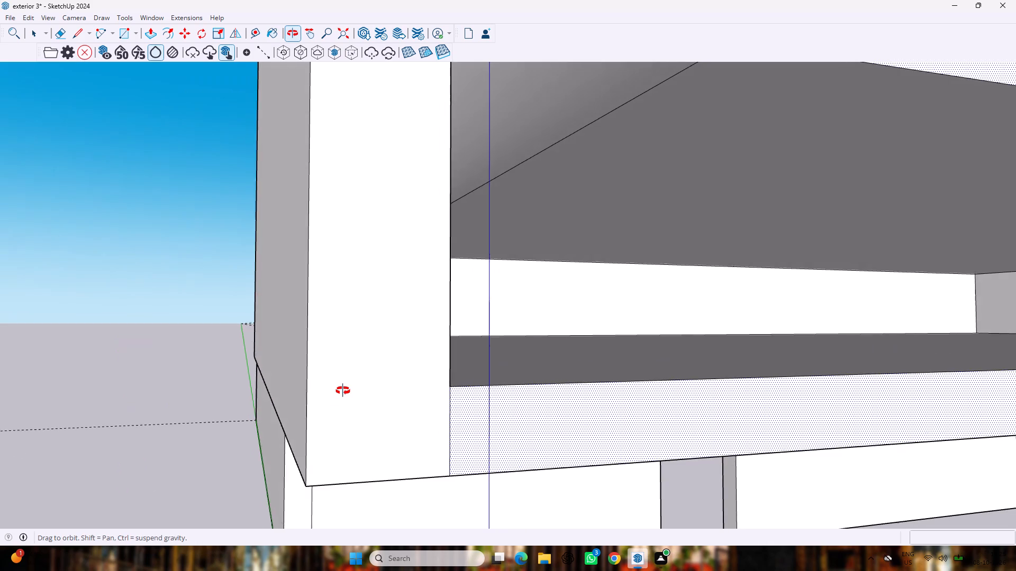
pyautogui.moveTo(343, 391); pyautogui.dragTo(330, 404, button='middle')
pyautogui.scroll(-12, 330, 404)
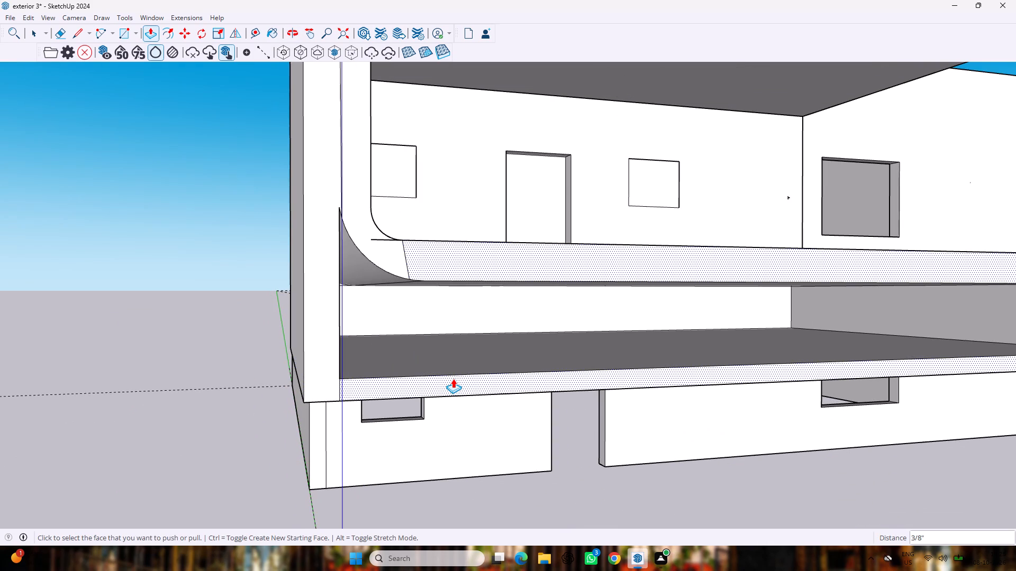
pyautogui.scroll(-8, 460, 376)
pyautogui.moveTo(809, 416); pyautogui.dragTo(809, 417, button='middle')
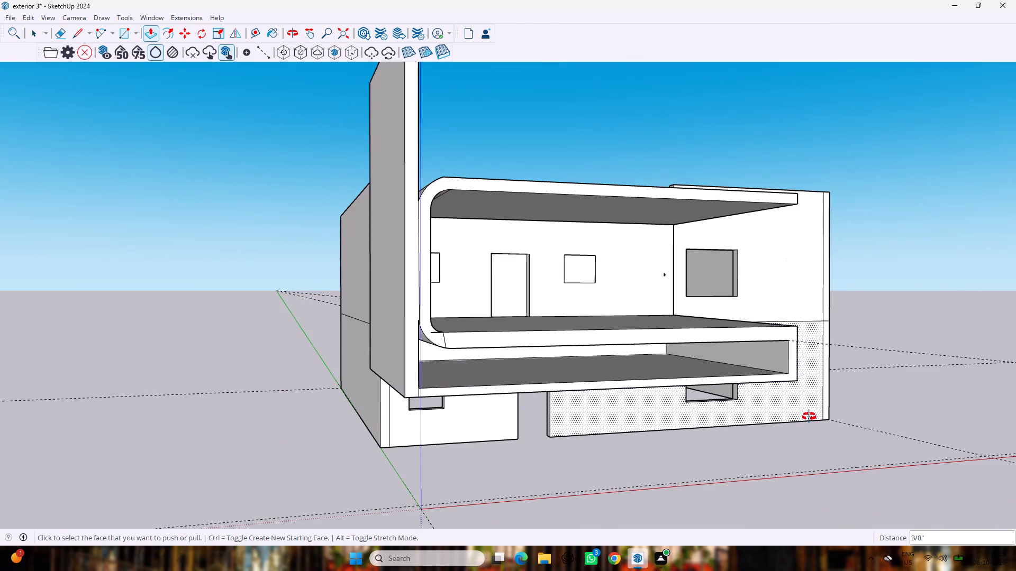
pyautogui.moveTo(809, 417); pyautogui.dragTo(765, 422, button='middle')
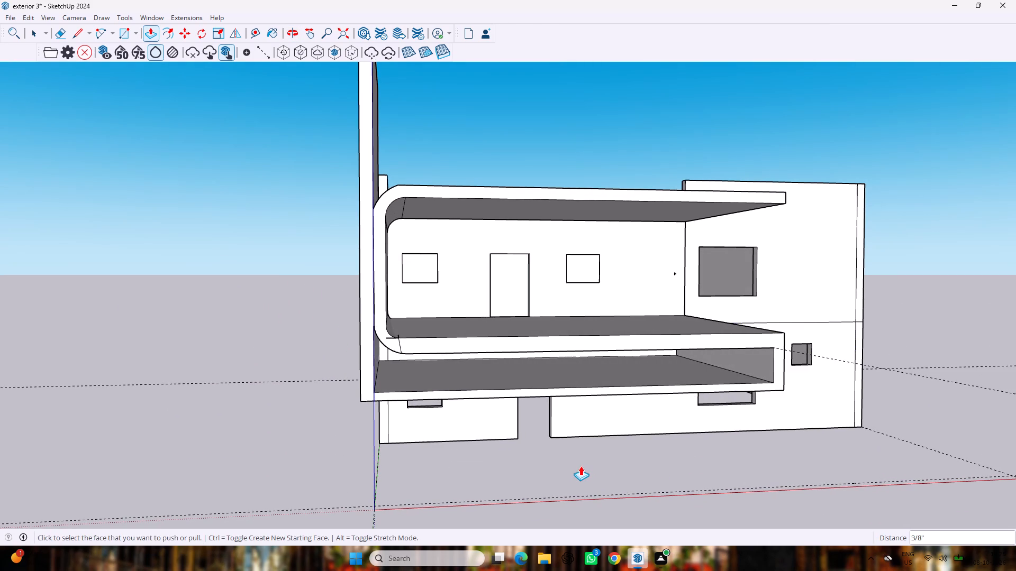
pyautogui.press('e')
pyautogui.scroll(10, 436, 478)
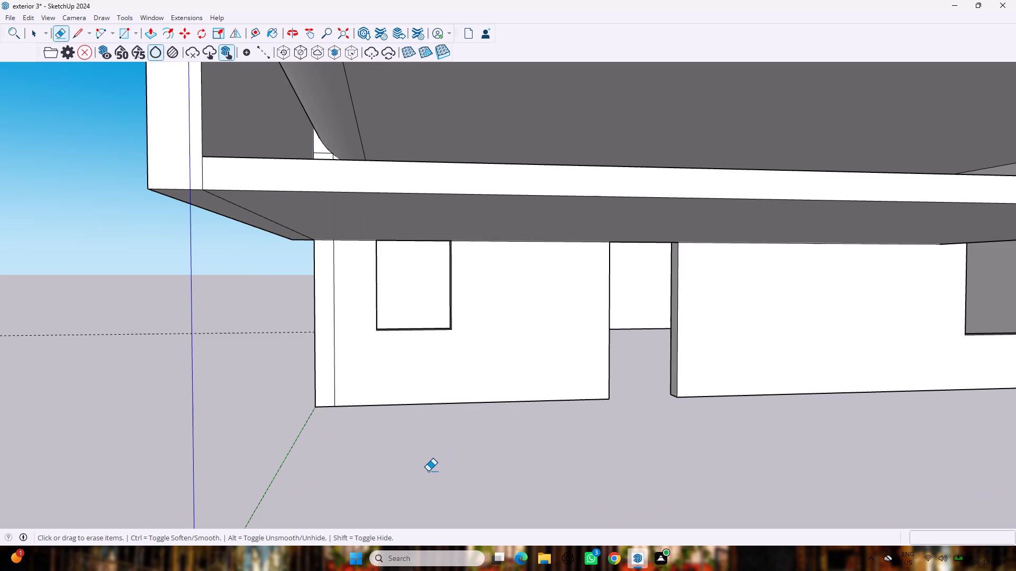
pyautogui.moveTo(185, 168); pyautogui.dragTo(220, 178)
pyautogui.moveTo(280, 213); pyautogui.dragTo(264, 223)
pyautogui.scroll(-5, 260, 223)
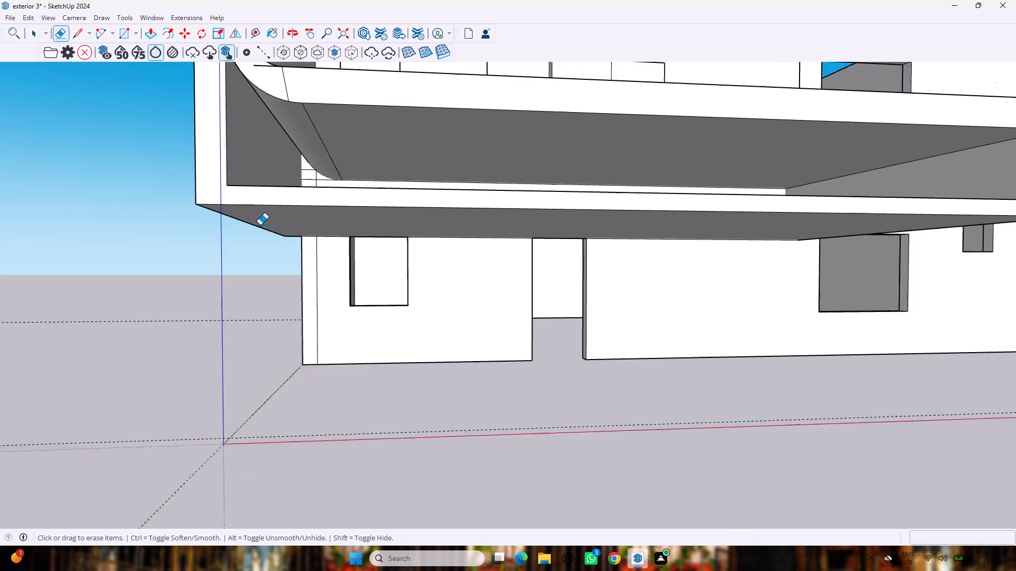
pyautogui.scroll(-7, 260, 225)
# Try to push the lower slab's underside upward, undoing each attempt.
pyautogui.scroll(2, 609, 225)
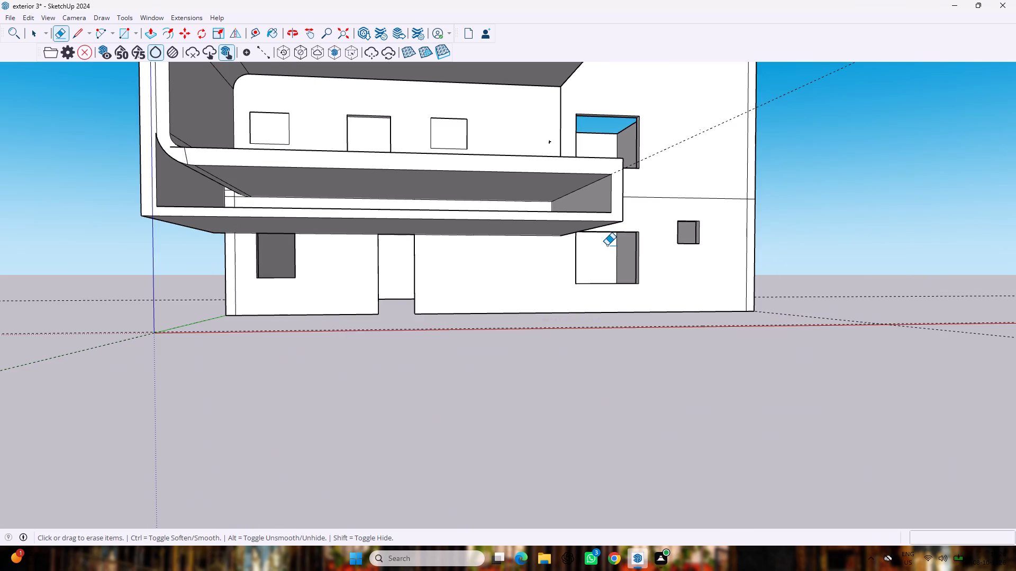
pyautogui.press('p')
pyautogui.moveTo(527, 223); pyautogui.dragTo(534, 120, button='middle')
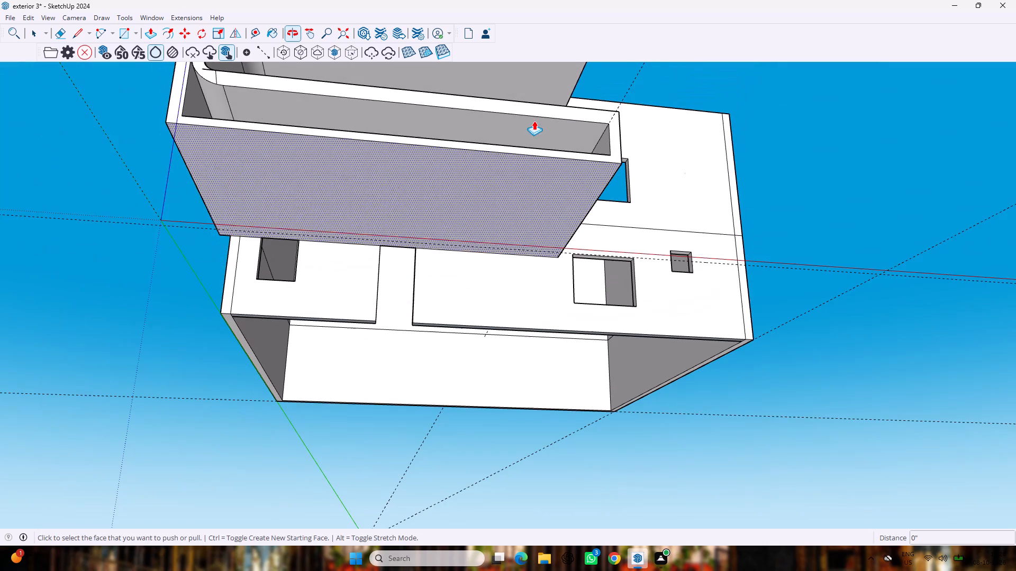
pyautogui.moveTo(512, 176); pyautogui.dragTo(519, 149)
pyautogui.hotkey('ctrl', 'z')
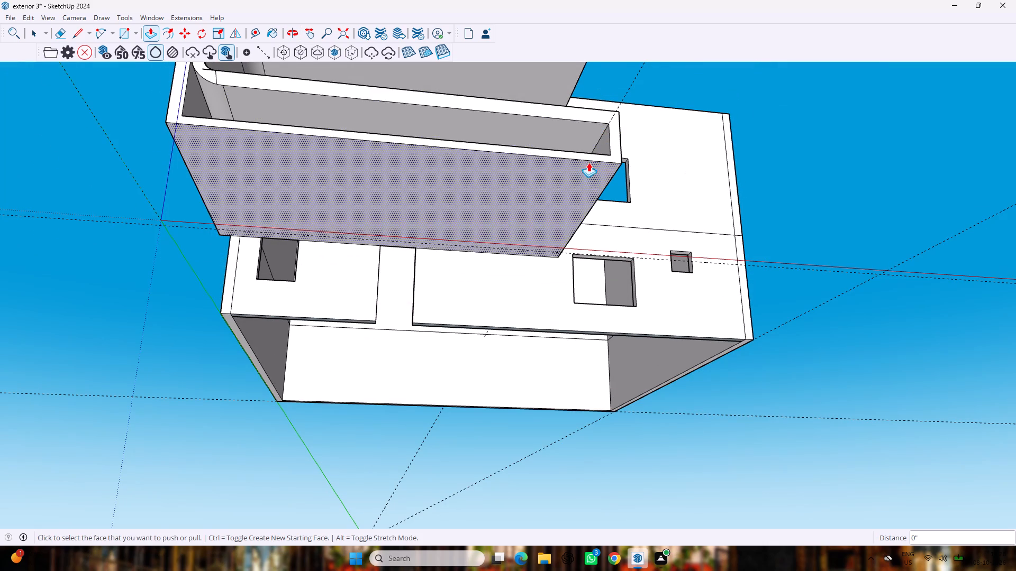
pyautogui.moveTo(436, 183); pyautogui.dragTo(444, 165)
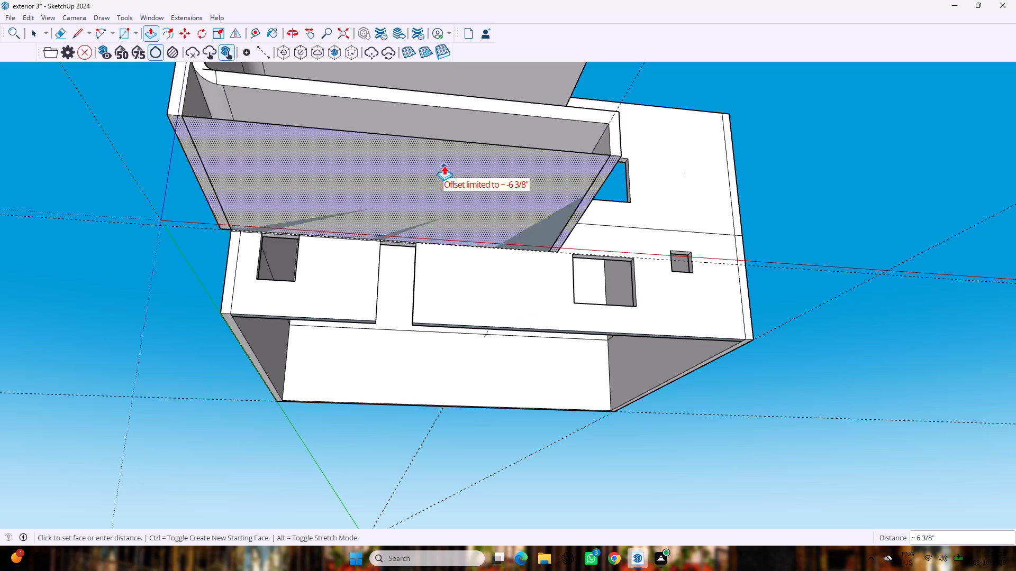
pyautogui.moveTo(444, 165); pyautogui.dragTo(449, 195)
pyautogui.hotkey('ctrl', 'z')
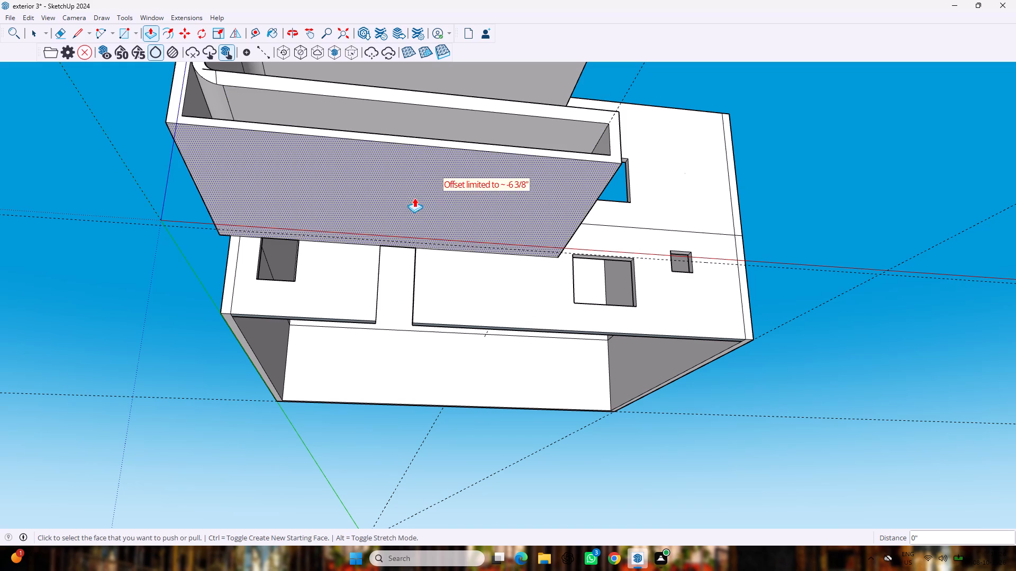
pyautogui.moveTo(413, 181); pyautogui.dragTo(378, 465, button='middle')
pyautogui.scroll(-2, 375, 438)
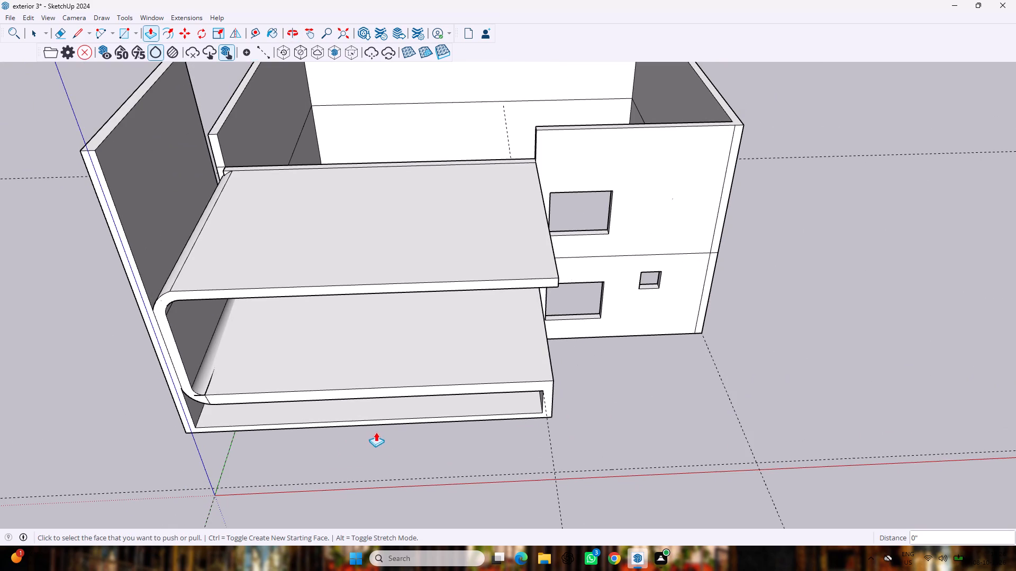
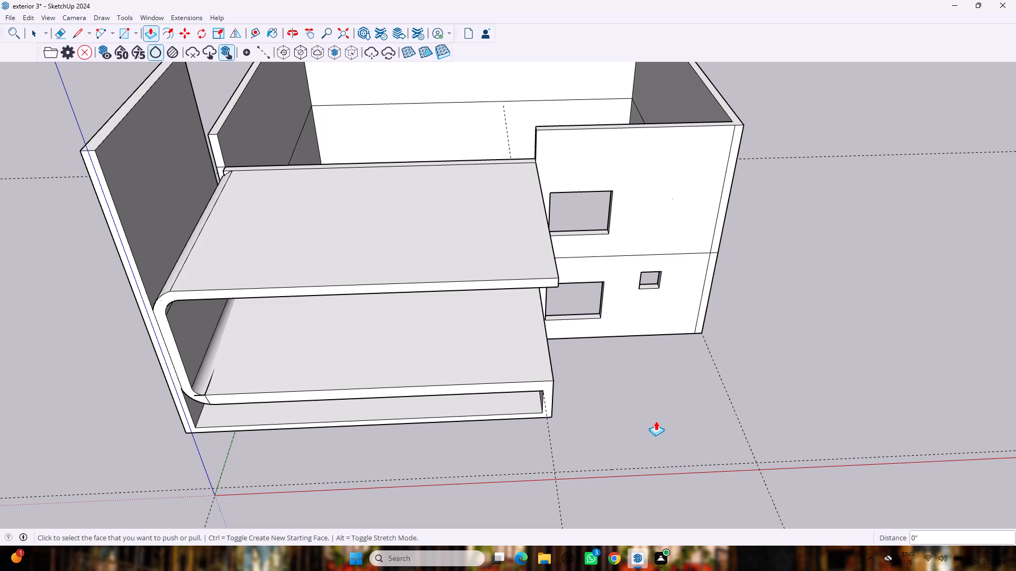
# Erase the guide line running forward along the ground from the hanging wall at the balcony's open end.
pyautogui.moveTo(657, 436); pyautogui.dragTo(652, 320, button='middle')
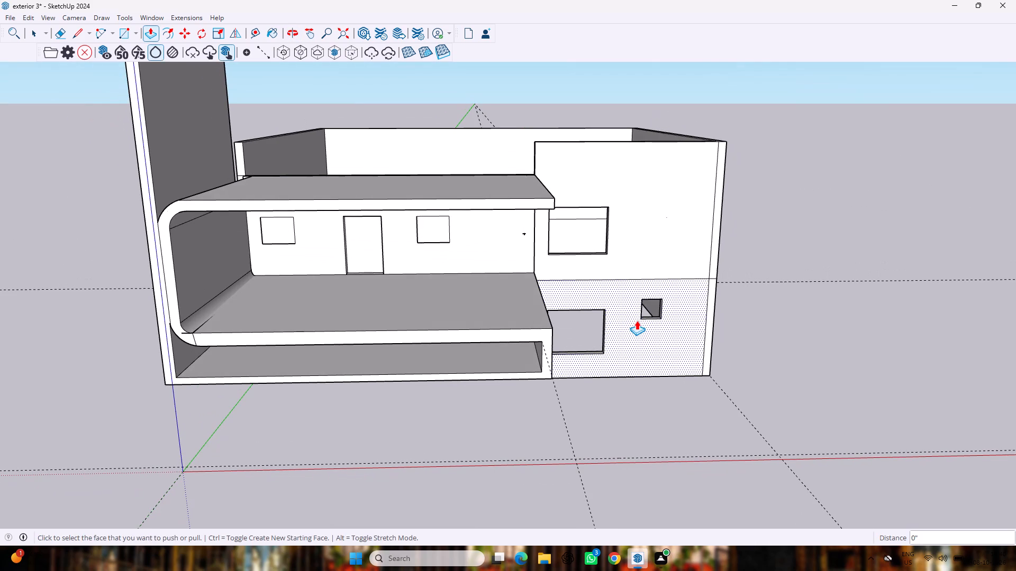
pyautogui.press('e')
pyautogui.moveTo(493, 415); pyautogui.dragTo(622, 454)
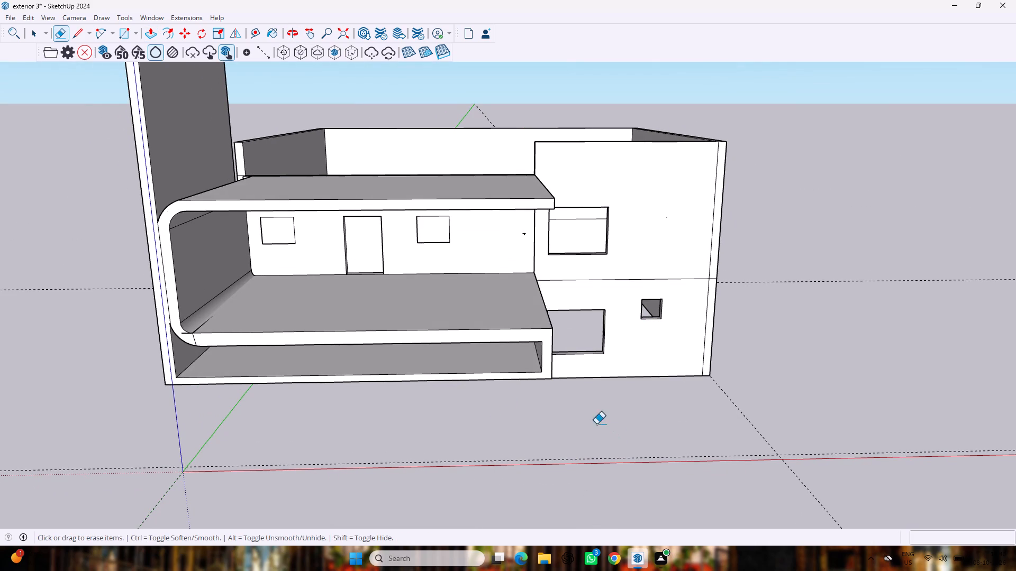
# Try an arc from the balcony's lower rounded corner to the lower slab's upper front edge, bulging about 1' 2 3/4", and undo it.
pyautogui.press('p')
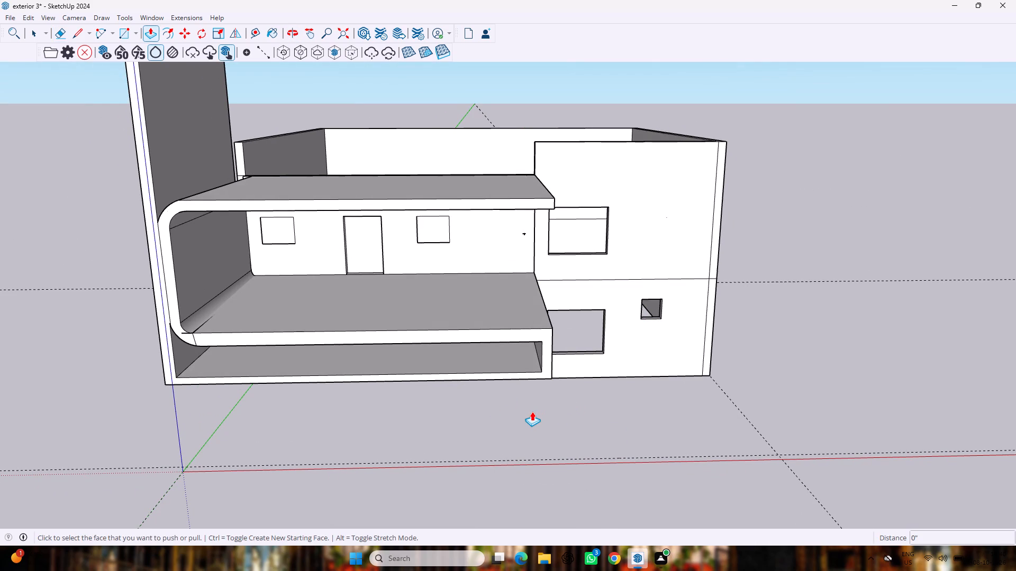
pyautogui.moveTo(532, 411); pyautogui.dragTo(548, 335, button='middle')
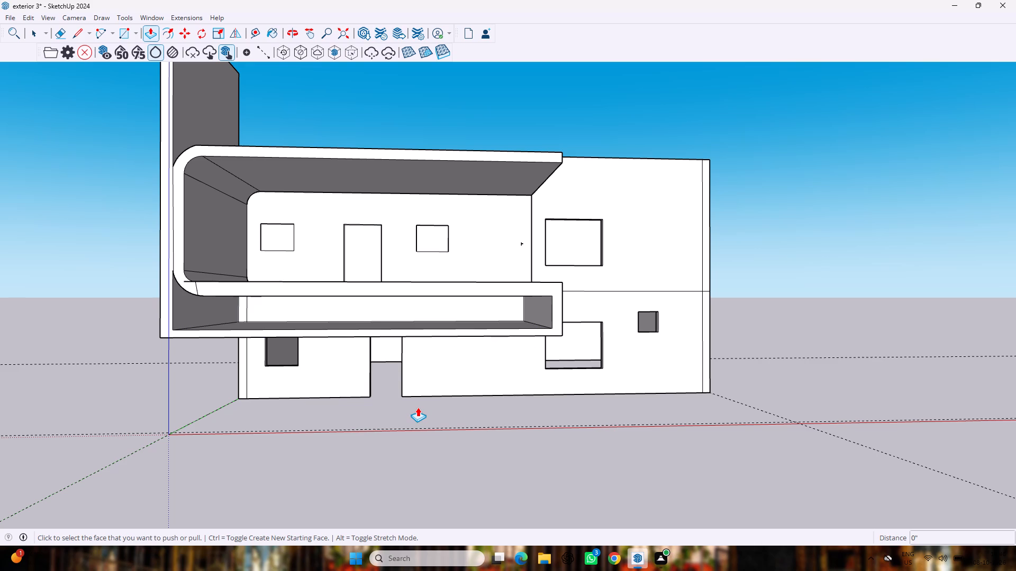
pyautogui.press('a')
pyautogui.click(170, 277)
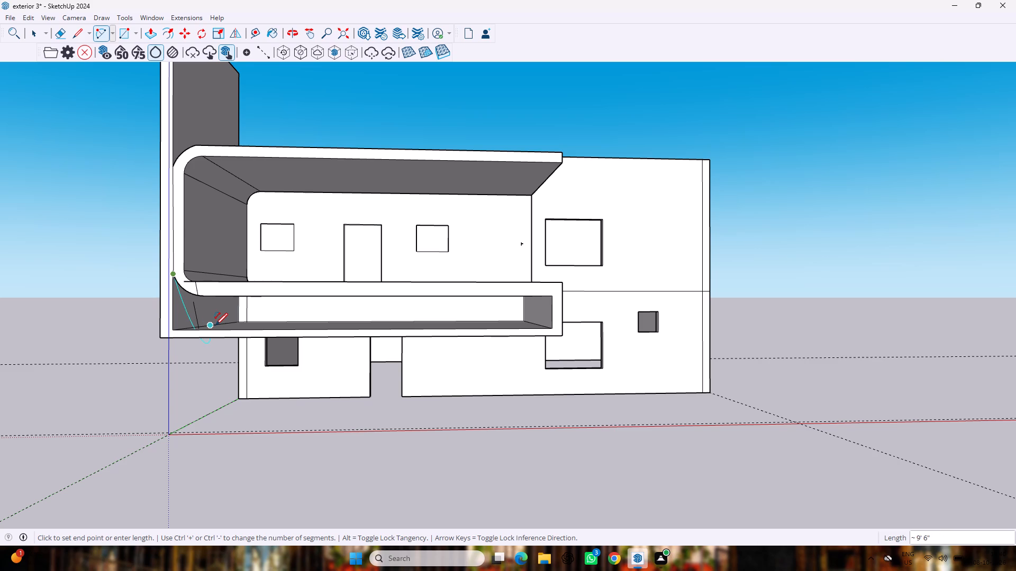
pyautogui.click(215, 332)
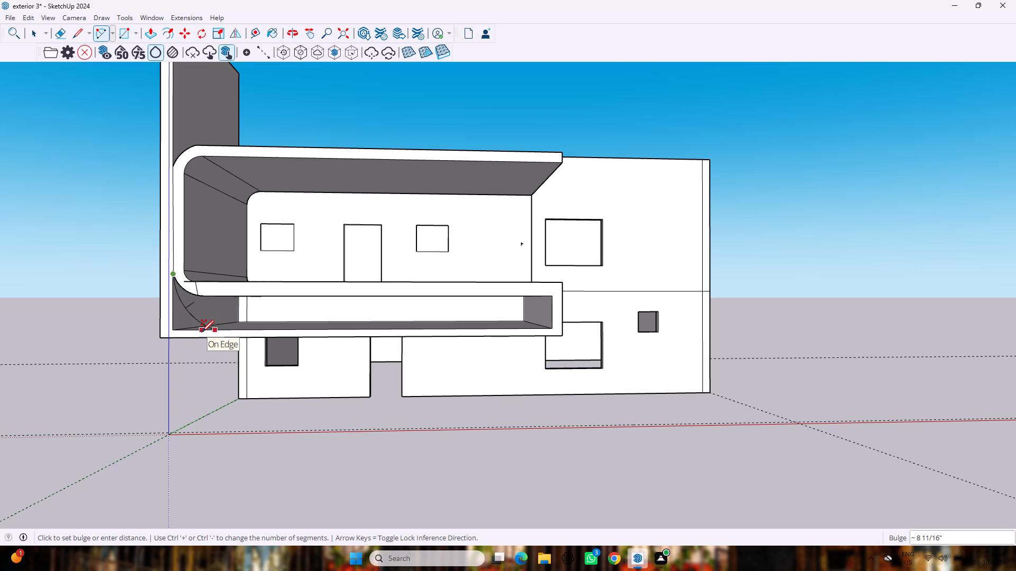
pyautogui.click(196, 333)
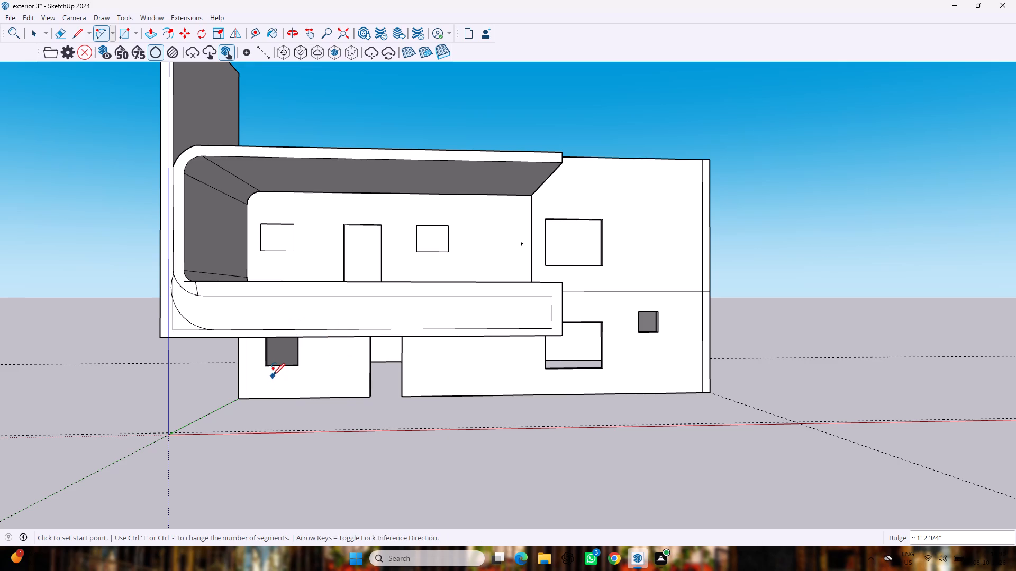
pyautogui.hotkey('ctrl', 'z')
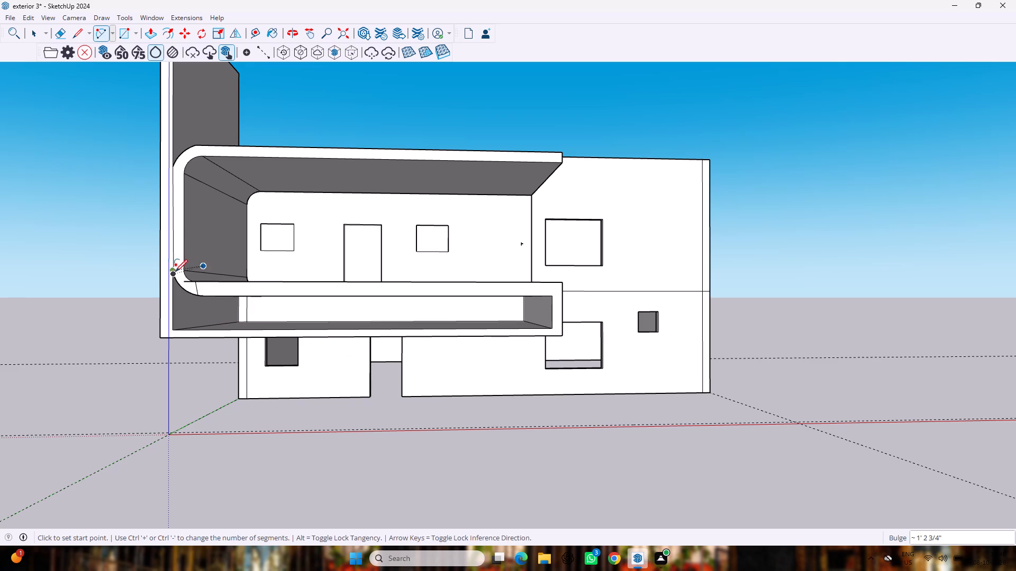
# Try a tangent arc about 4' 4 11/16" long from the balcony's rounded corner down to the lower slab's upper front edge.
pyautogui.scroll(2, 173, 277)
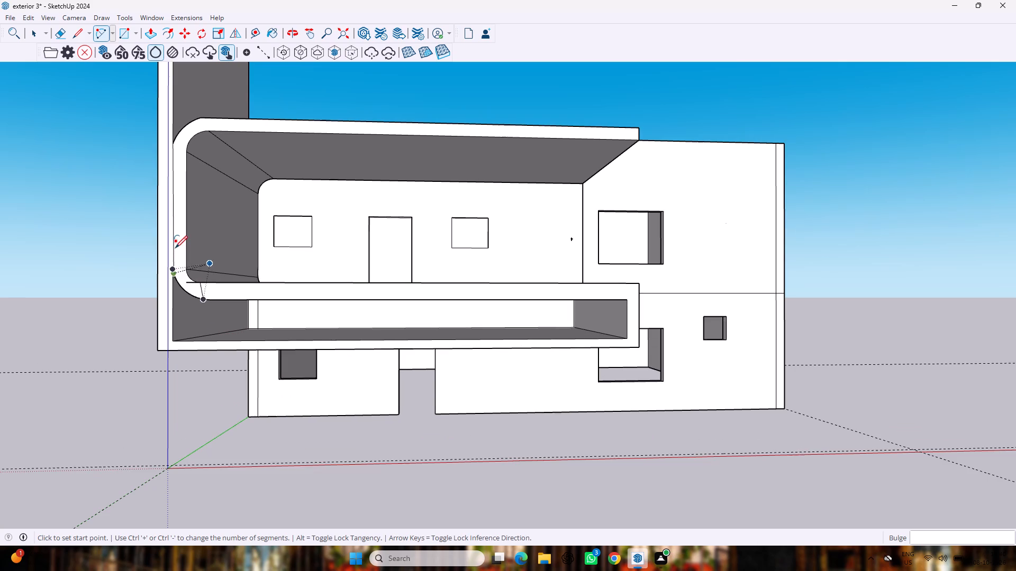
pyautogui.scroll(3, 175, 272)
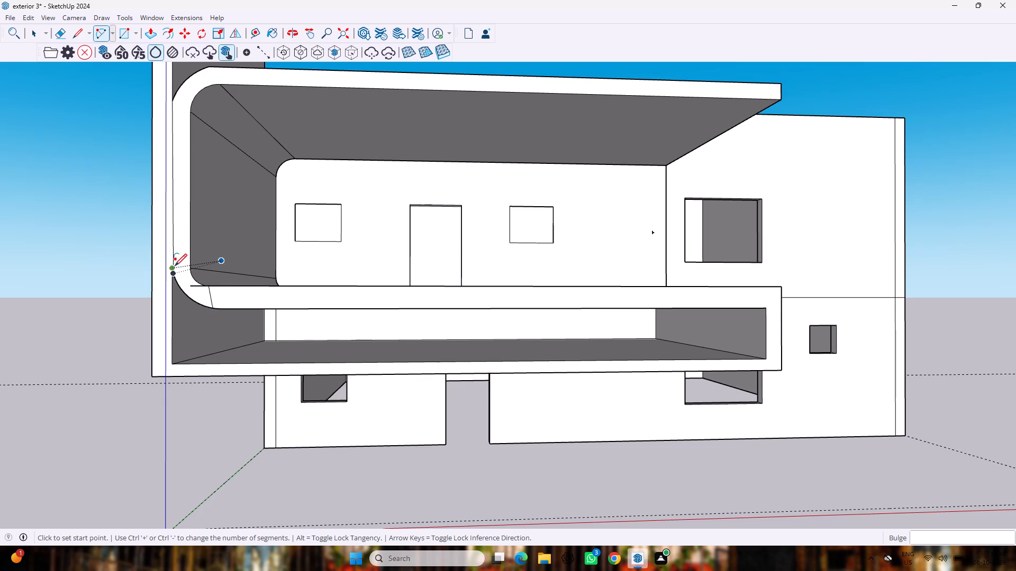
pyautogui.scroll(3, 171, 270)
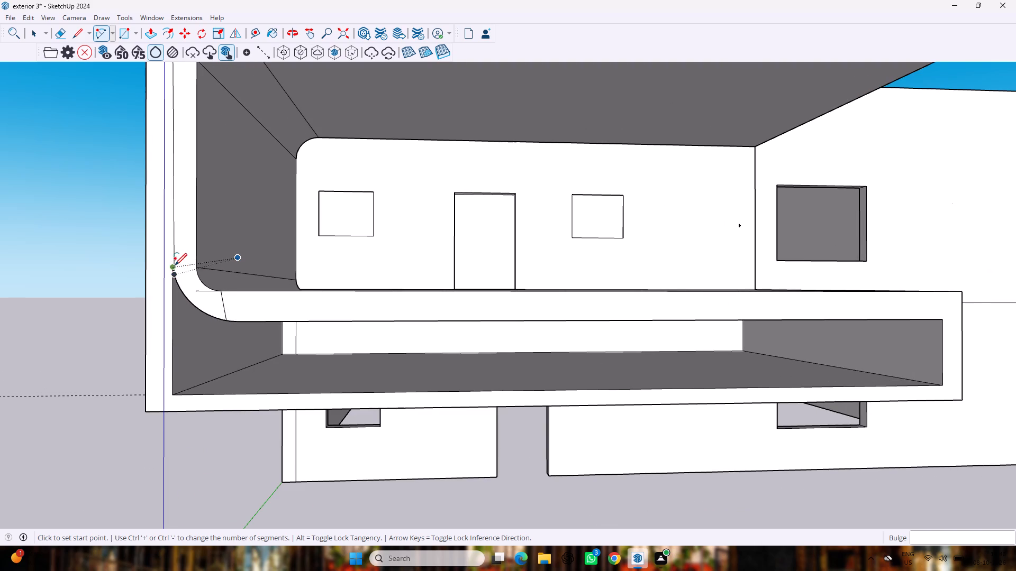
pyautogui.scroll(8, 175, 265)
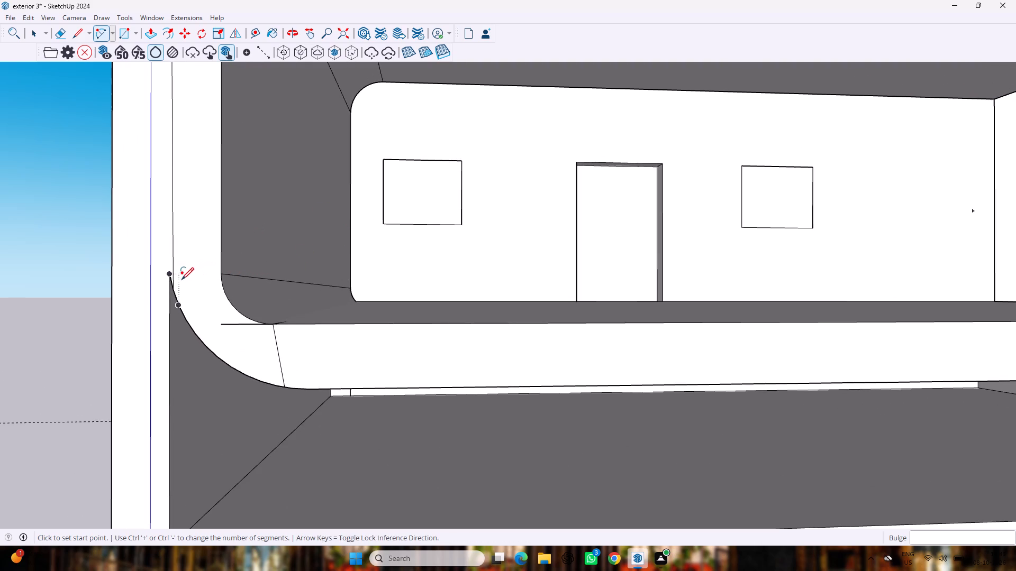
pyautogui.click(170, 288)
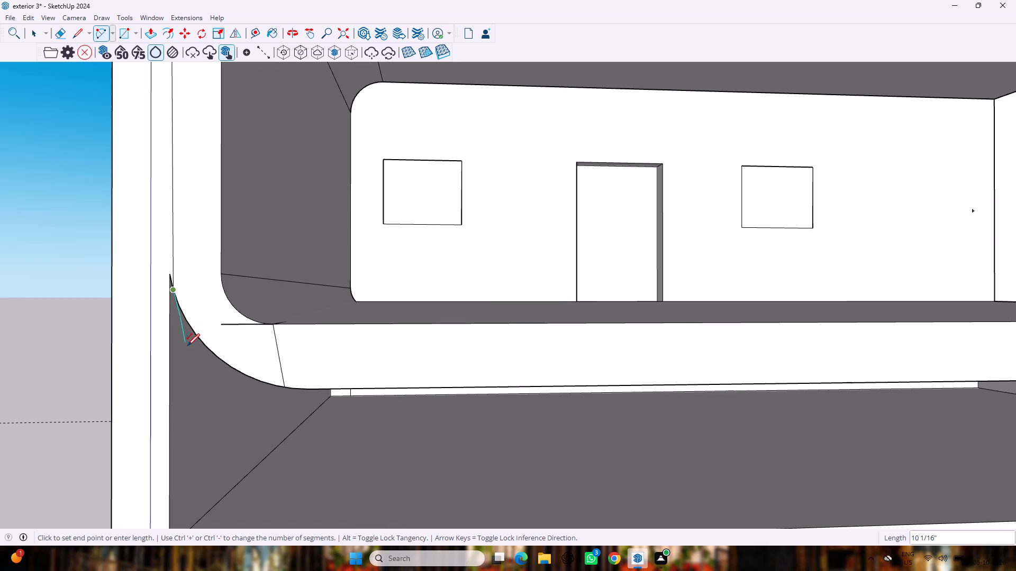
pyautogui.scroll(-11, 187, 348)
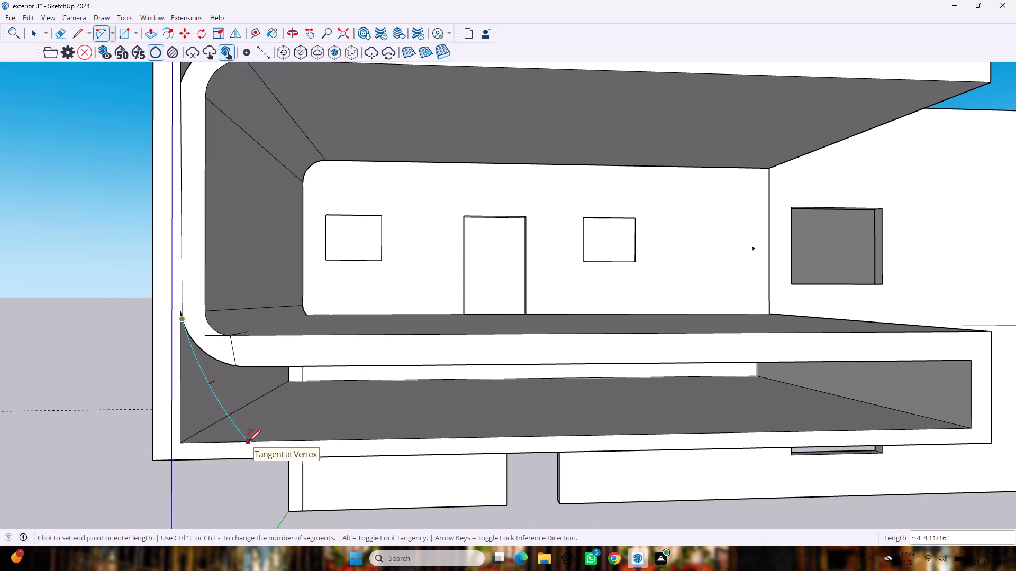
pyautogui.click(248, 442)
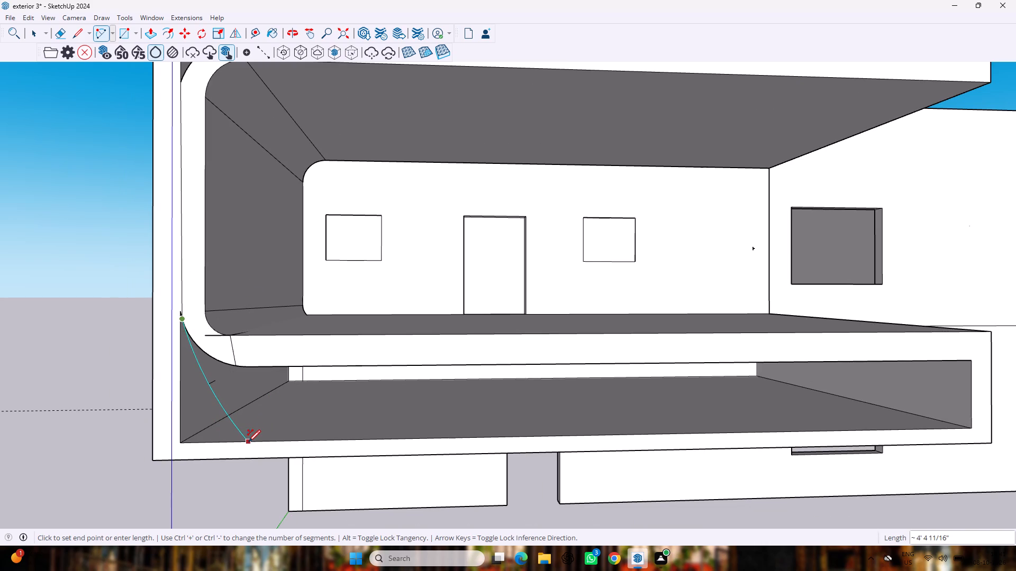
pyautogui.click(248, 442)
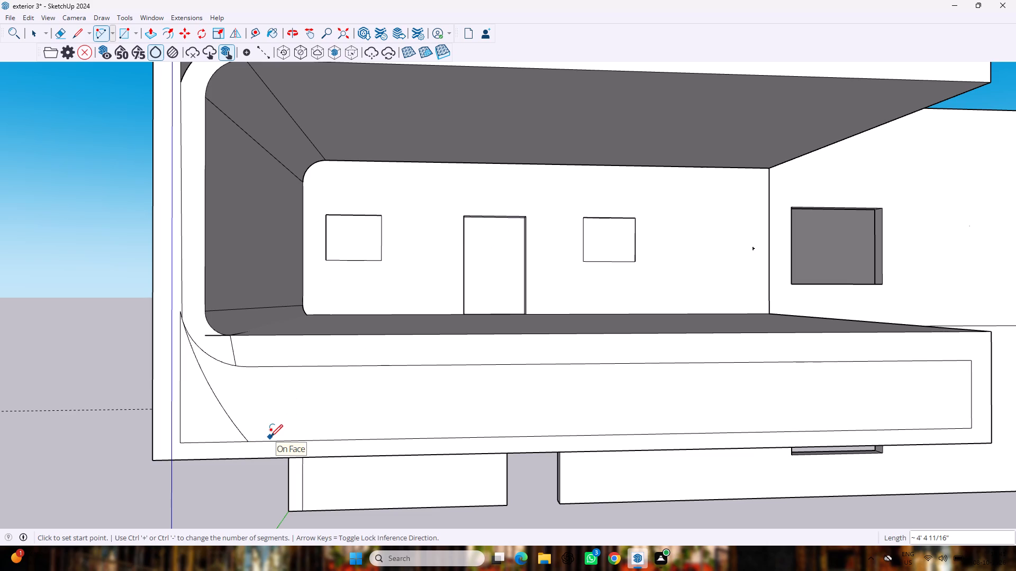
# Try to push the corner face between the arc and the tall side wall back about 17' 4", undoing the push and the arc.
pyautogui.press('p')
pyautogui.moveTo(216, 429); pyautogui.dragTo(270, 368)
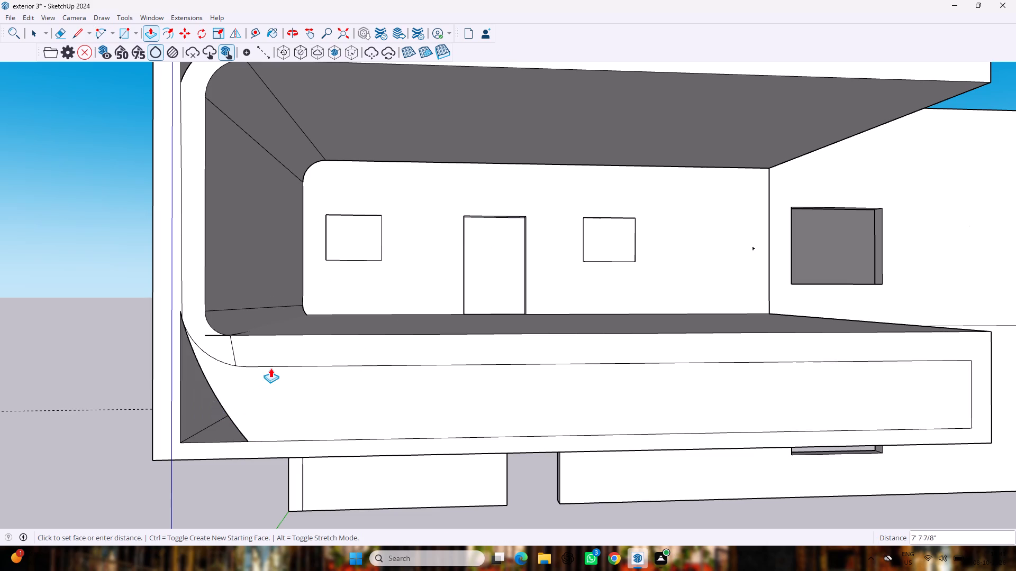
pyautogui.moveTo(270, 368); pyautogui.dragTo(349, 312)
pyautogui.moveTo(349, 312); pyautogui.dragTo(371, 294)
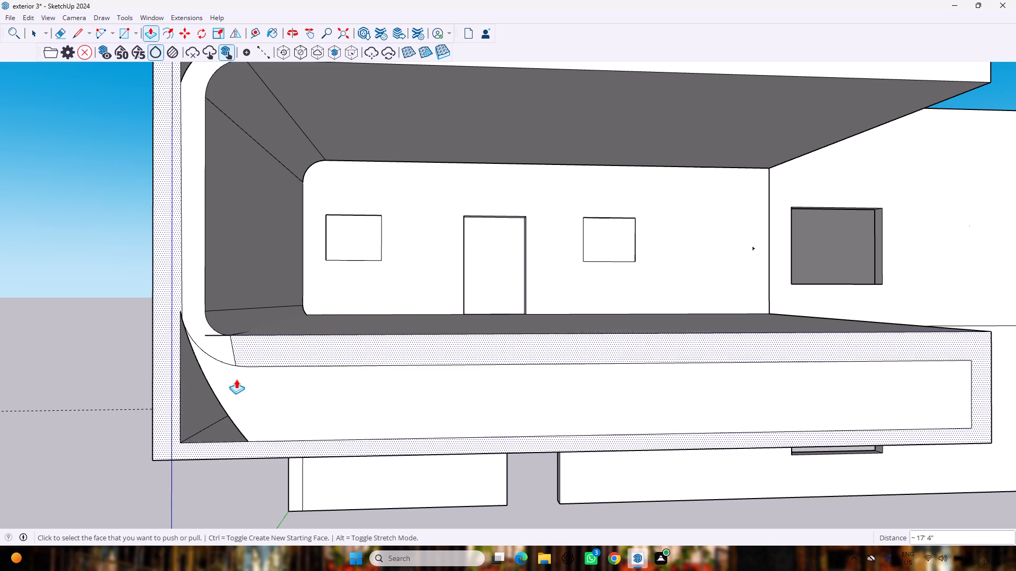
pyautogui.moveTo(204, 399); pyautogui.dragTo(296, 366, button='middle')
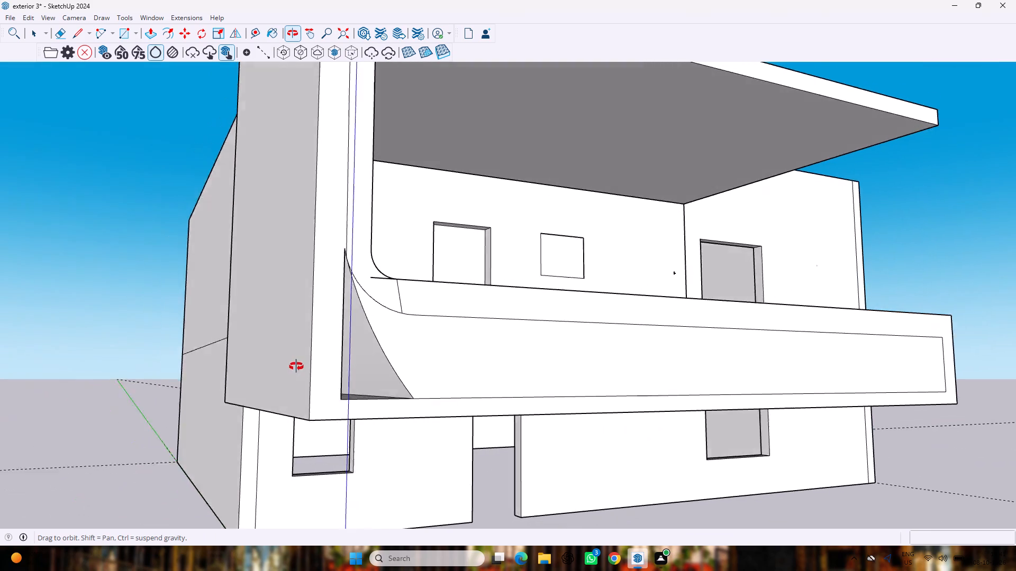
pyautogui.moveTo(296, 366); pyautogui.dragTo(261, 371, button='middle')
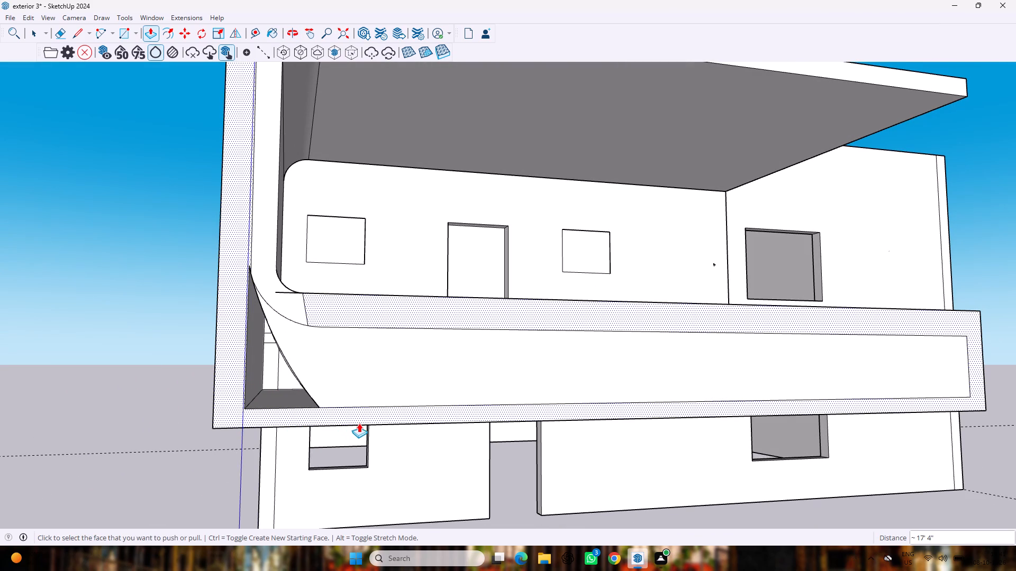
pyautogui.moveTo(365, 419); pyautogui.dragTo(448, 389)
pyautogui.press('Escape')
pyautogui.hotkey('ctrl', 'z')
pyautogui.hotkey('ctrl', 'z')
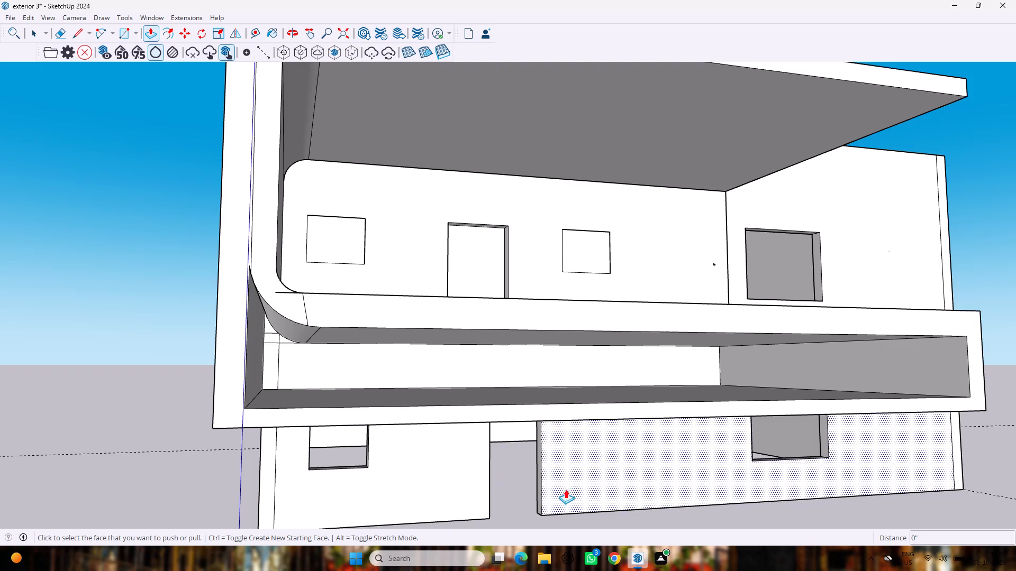
# Push the lower slab's underside up about 6 3/8" to its top surface to remove the slab's thickness.
pyautogui.moveTo(882, 531); pyautogui.dragTo(718, 463, button='middle')
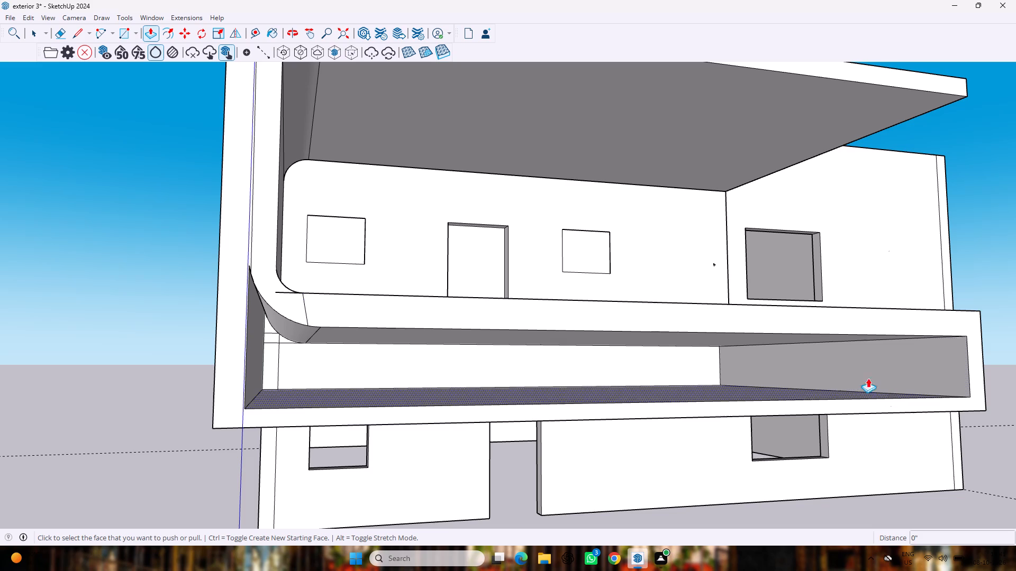
pyautogui.moveTo(825, 416); pyautogui.dragTo(799, 340, button='middle')
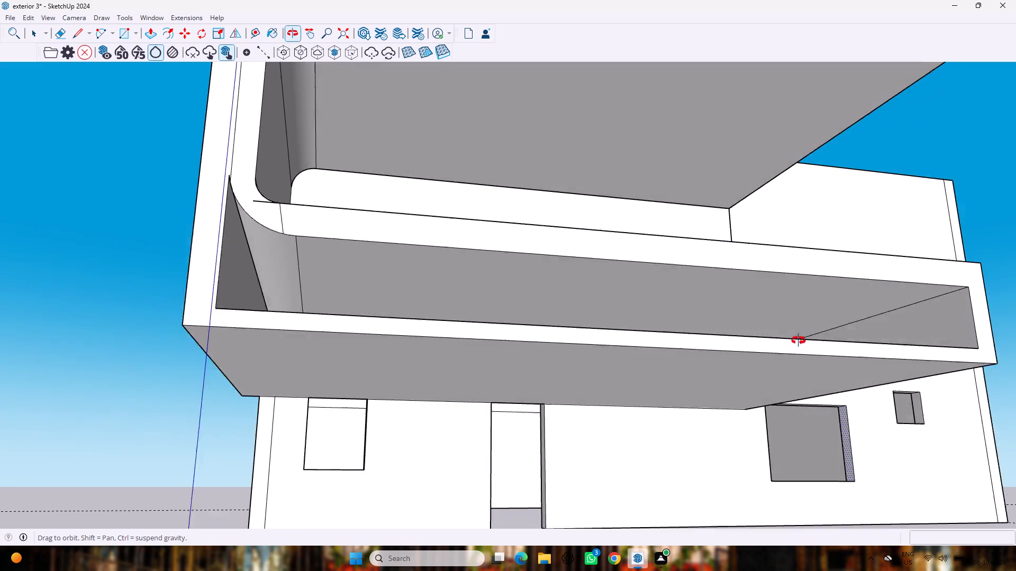
pyautogui.moveTo(799, 340); pyautogui.dragTo(777, 367, button='middle')
pyautogui.moveTo(759, 369); pyautogui.dragTo(761, 292)
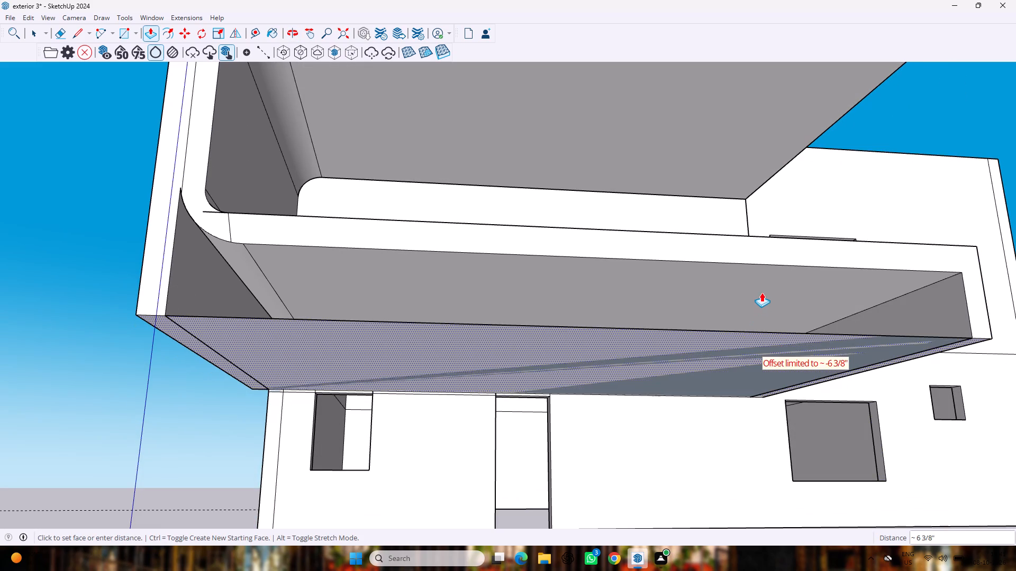
pyautogui.moveTo(761, 292); pyautogui.dragTo(761, 290)
# Erase the front edge of the leftover flat face to remove the lower slab and open the space beneath the balcony.
pyautogui.moveTo(662, 412); pyautogui.dragTo(665, 435, button='middle')
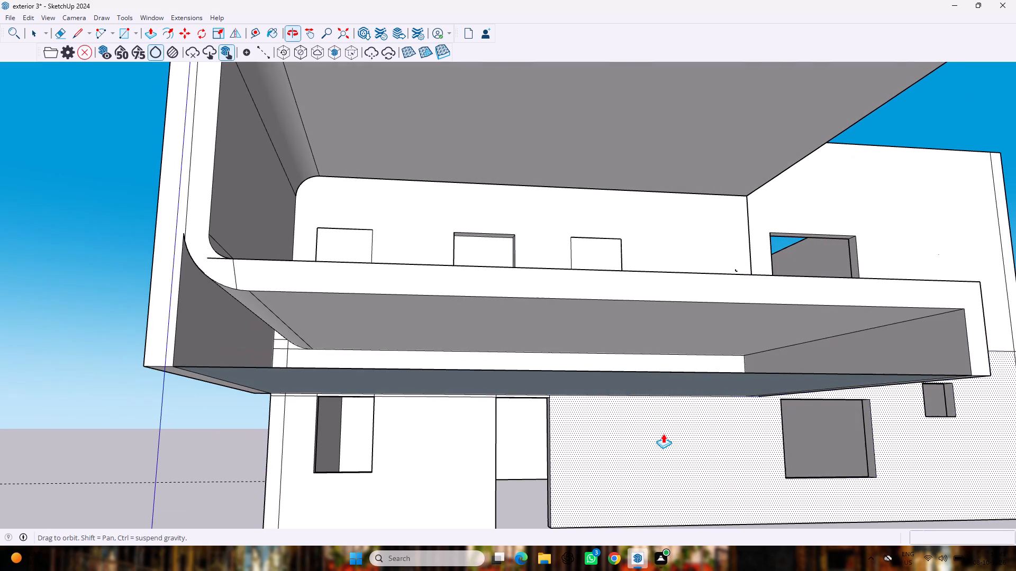
pyautogui.moveTo(648, 418); pyautogui.dragTo(664, 318, button='middle')
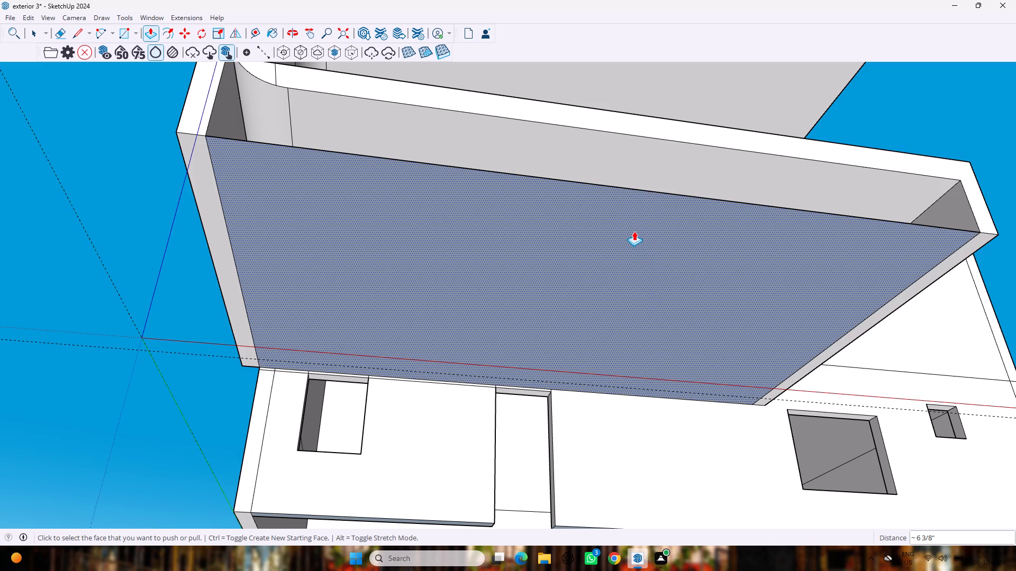
pyautogui.press('e')
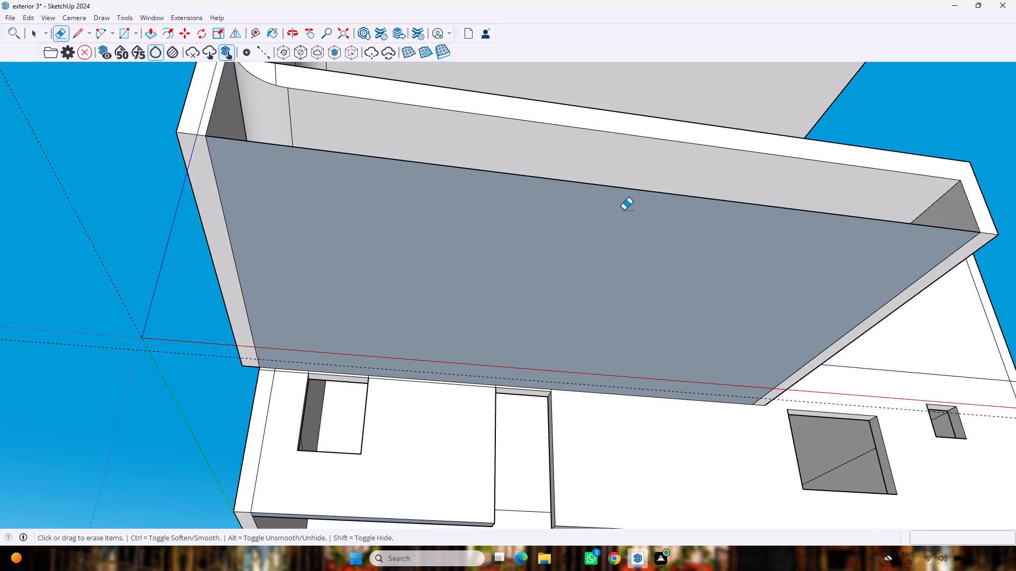
pyautogui.moveTo(625, 188); pyautogui.dragTo(628, 201)
pyautogui.click(628, 201)
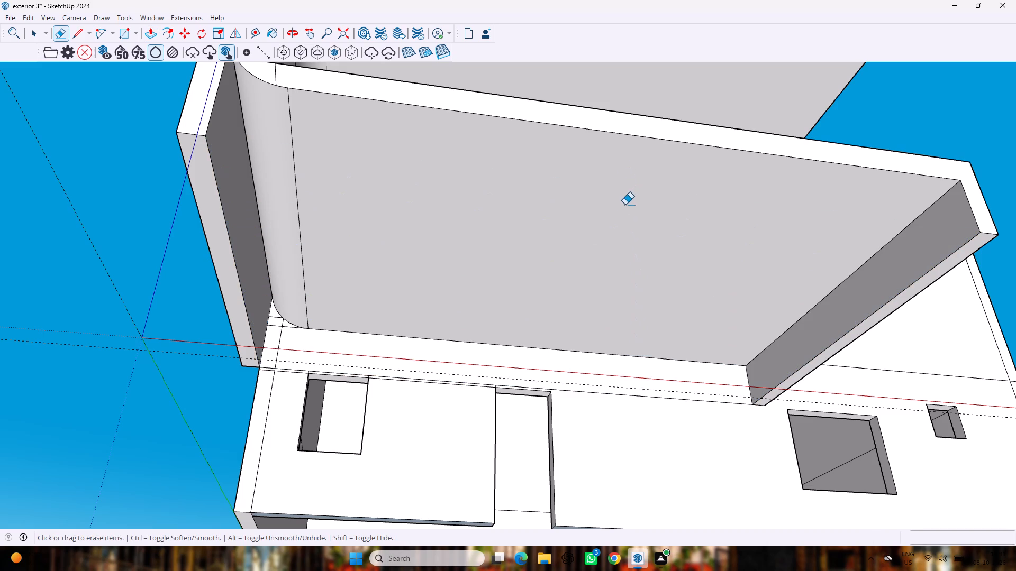
# Push the bottom face of the hanging wall at the balcony's open end up 6".
pyautogui.moveTo(624, 208); pyautogui.dragTo(633, 320, button='middle')
pyautogui.scroll(4, 623, 314)
pyautogui.moveTo(622, 312); pyautogui.dragTo(629, 157, button='middle')
pyautogui.scroll(1, 622, 312)
pyautogui.moveTo(631, 164); pyautogui.dragTo(637, 185, button='middle')
pyautogui.scroll(-12, 636, 182)
pyautogui.middleClick(637, 186)
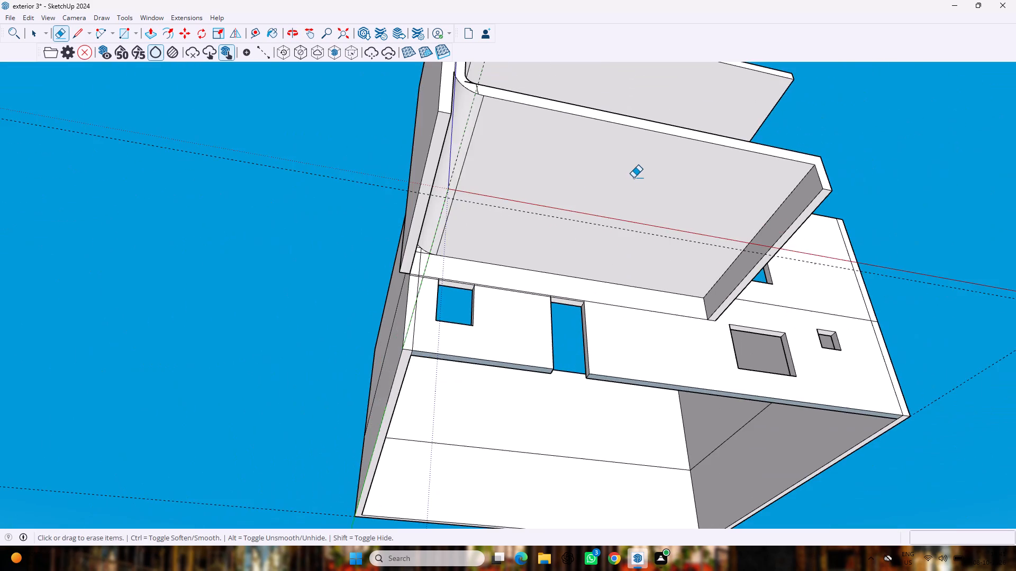
pyautogui.moveTo(634, 180); pyautogui.dragTo(639, 257, button='middle')
pyautogui.scroll(-2, 635, 257)
pyautogui.scroll(1, 635, 257)
pyautogui.scroll(-1, 635, 257)
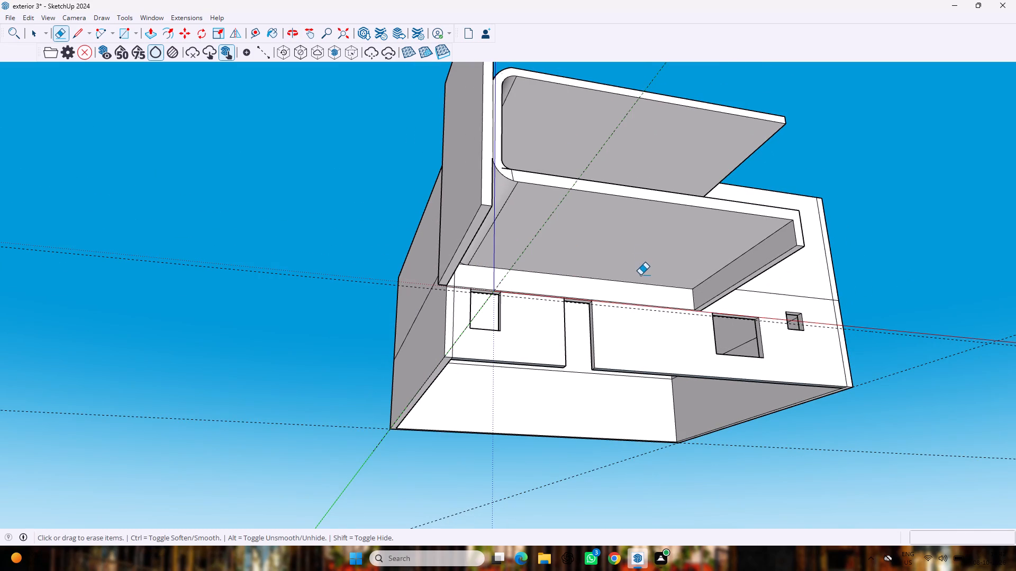
pyautogui.press('p')
pyautogui.moveTo(810, 335); pyautogui.dragTo(764, 183, button='middle')
pyautogui.scroll(4, 738, 145)
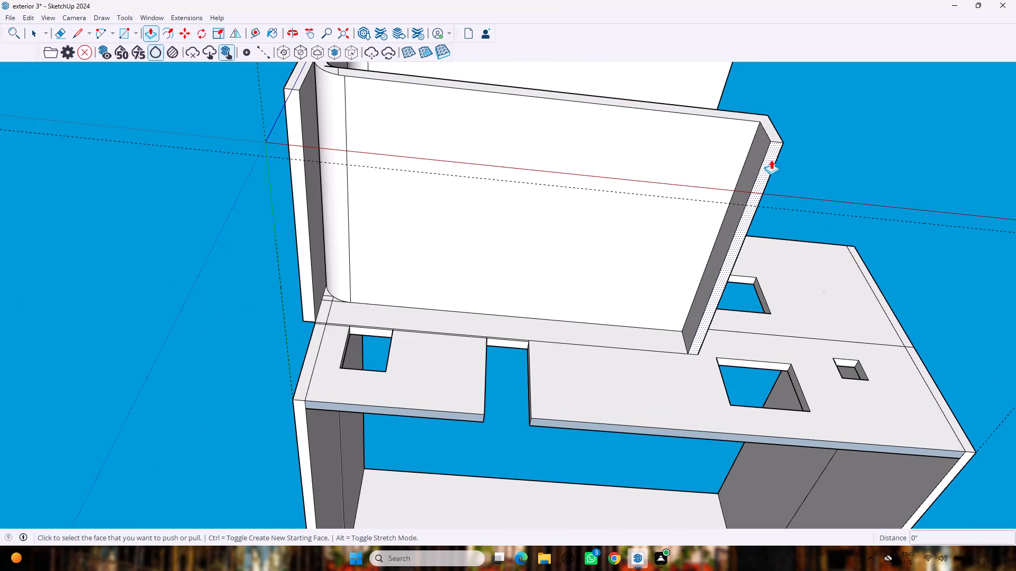
pyautogui.moveTo(771, 159); pyautogui.dragTo(773, 149)
pyautogui.press('6')
pyautogui.hotkey('shift', '"')
pyautogui.press('Return')
pyautogui.click(773, 149)
pyautogui.moveTo(768, 149); pyautogui.dragTo(775, 179, button='middle')
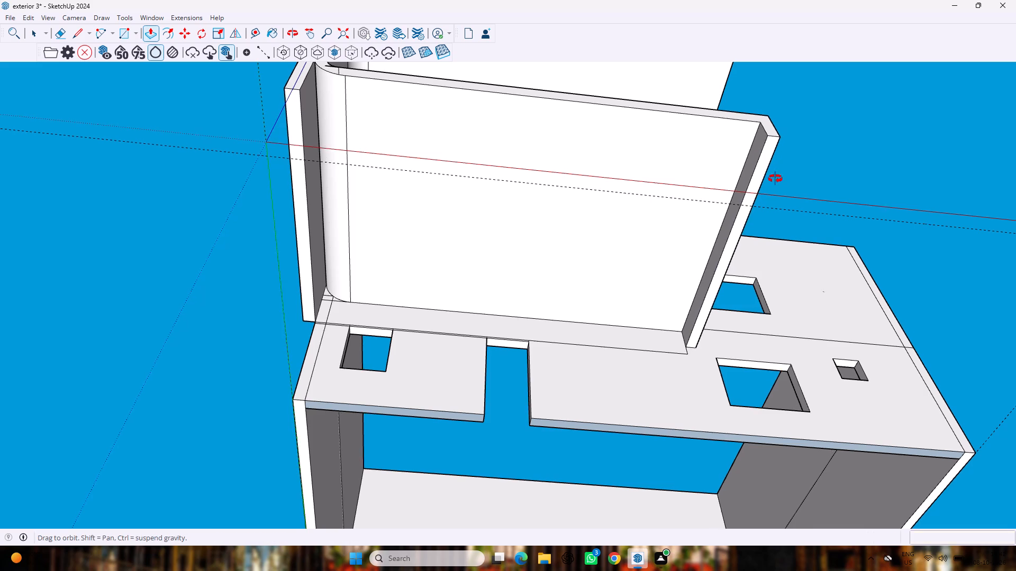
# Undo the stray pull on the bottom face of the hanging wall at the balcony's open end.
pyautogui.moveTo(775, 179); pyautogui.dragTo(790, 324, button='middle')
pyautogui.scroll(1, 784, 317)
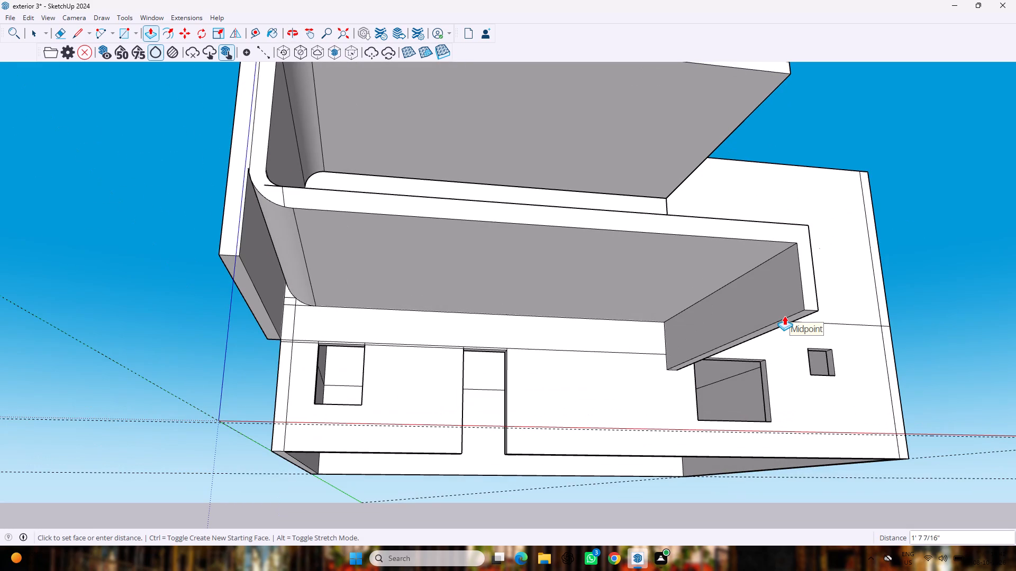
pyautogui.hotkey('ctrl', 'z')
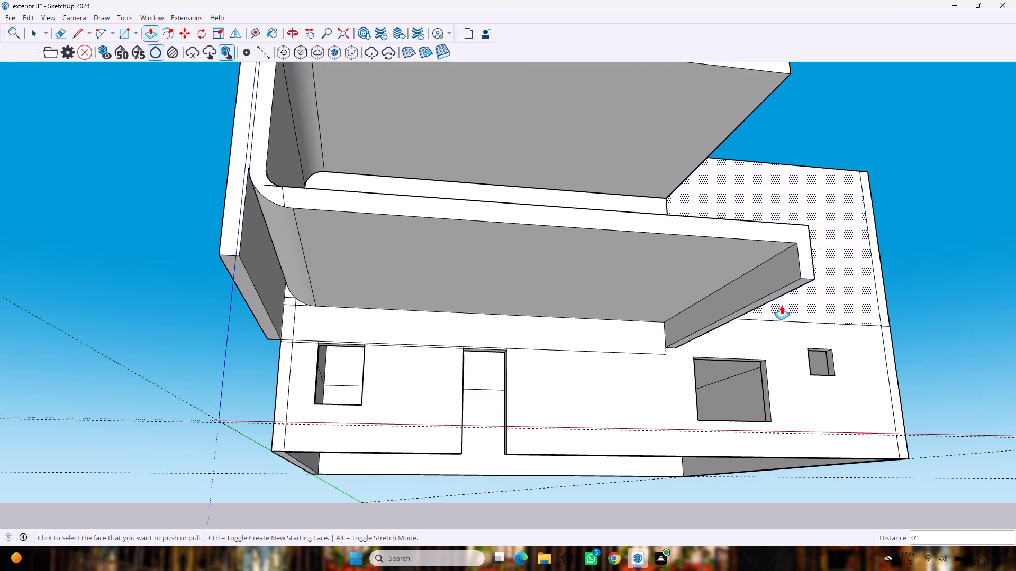
# Push the bottom face of the tall side wall beside the balcony up 6".
pyautogui.scroll(3, 781, 305)
pyautogui.scroll(-5, 781, 302)
pyautogui.moveTo(694, 314); pyautogui.dragTo(769, 432, button='middle')
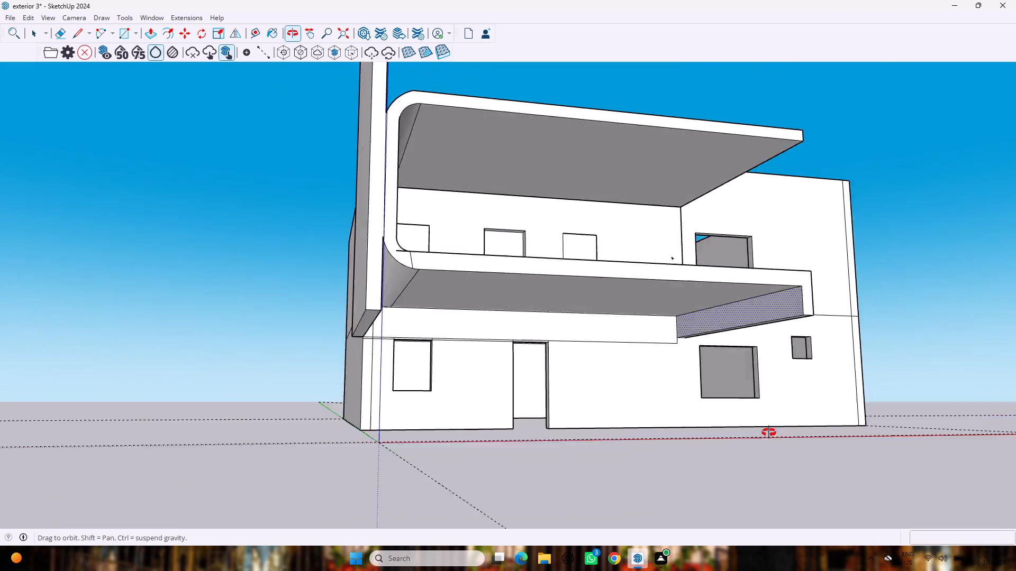
pyautogui.moveTo(769, 432); pyautogui.dragTo(772, 219, button='middle')
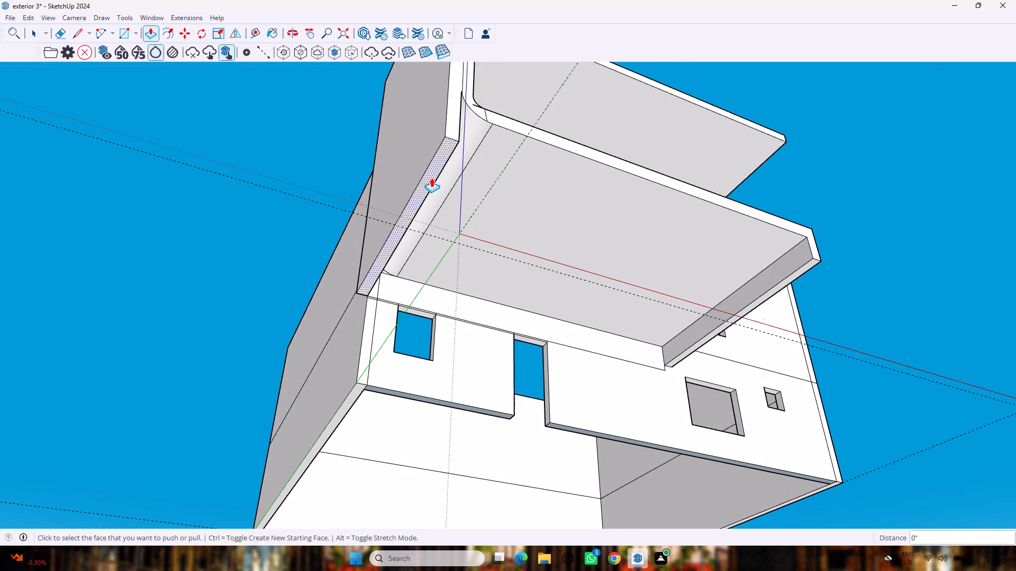
pyautogui.moveTo(431, 177); pyautogui.dragTo(432, 160)
pyautogui.press('6')
pyautogui.hotkey('shift', '"')
pyautogui.press('Return')
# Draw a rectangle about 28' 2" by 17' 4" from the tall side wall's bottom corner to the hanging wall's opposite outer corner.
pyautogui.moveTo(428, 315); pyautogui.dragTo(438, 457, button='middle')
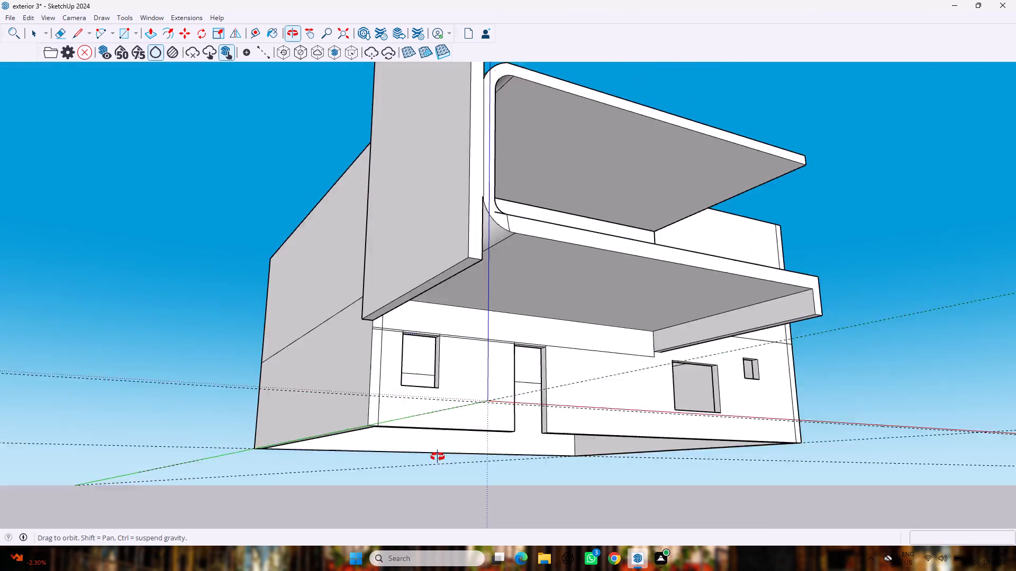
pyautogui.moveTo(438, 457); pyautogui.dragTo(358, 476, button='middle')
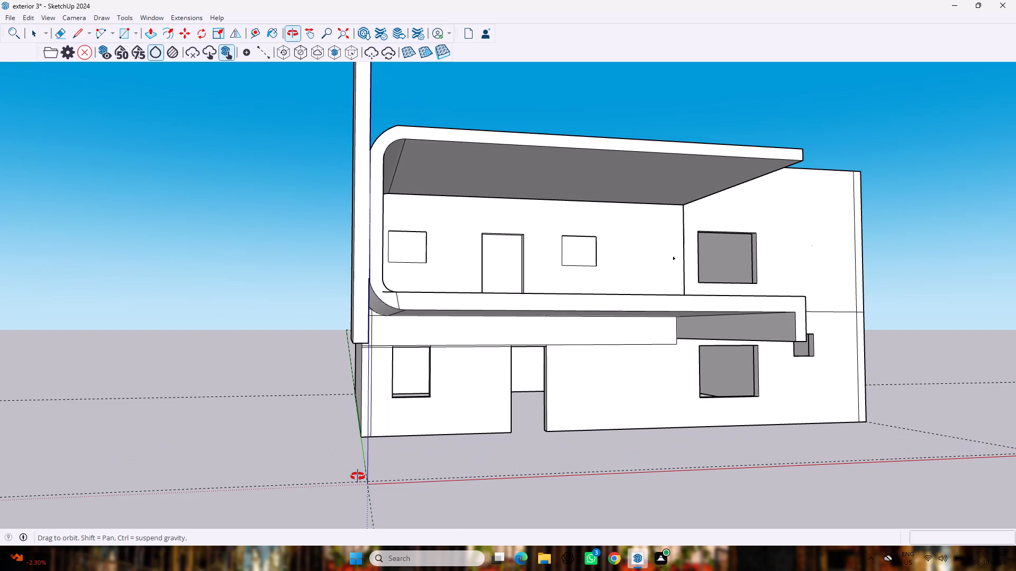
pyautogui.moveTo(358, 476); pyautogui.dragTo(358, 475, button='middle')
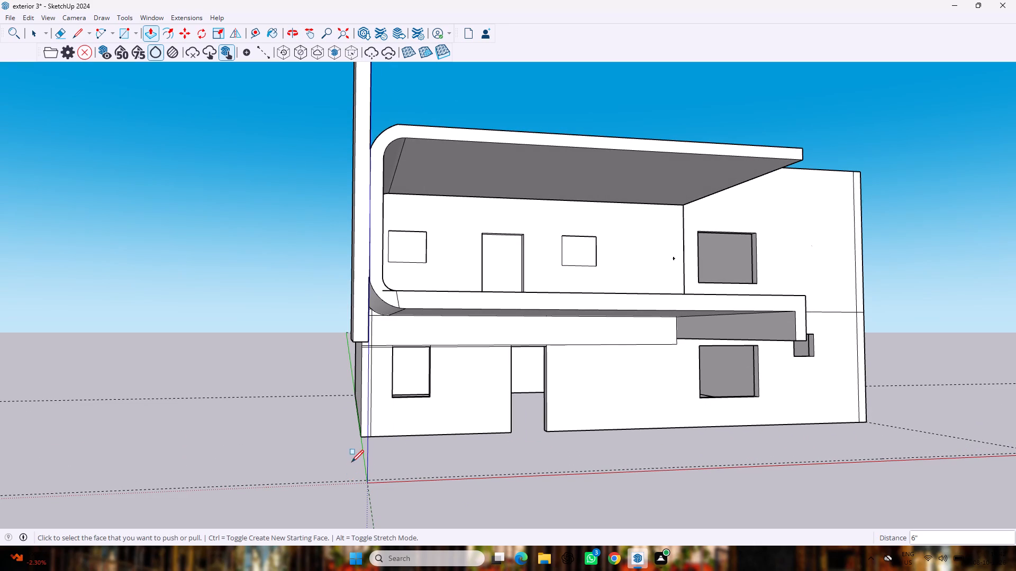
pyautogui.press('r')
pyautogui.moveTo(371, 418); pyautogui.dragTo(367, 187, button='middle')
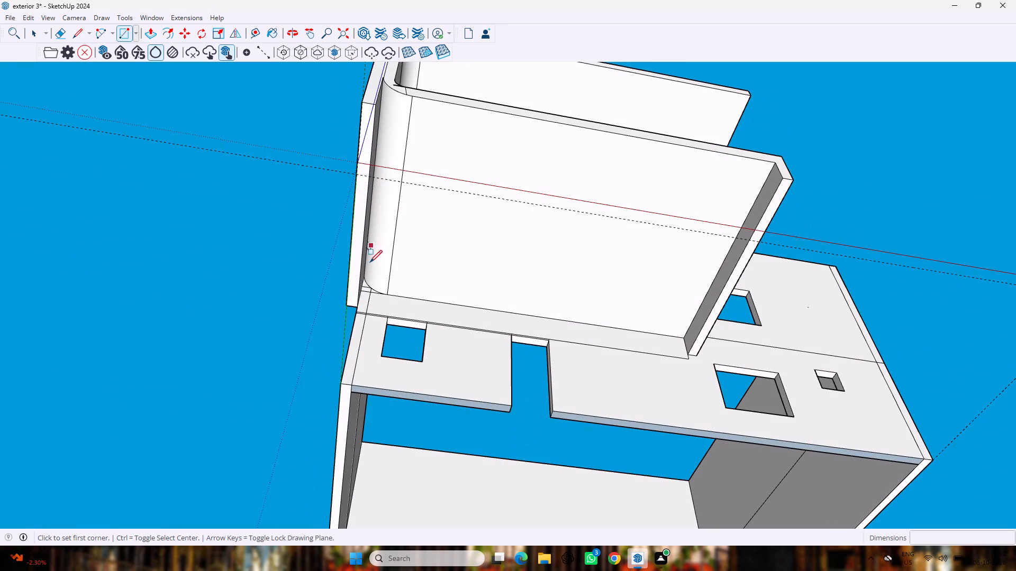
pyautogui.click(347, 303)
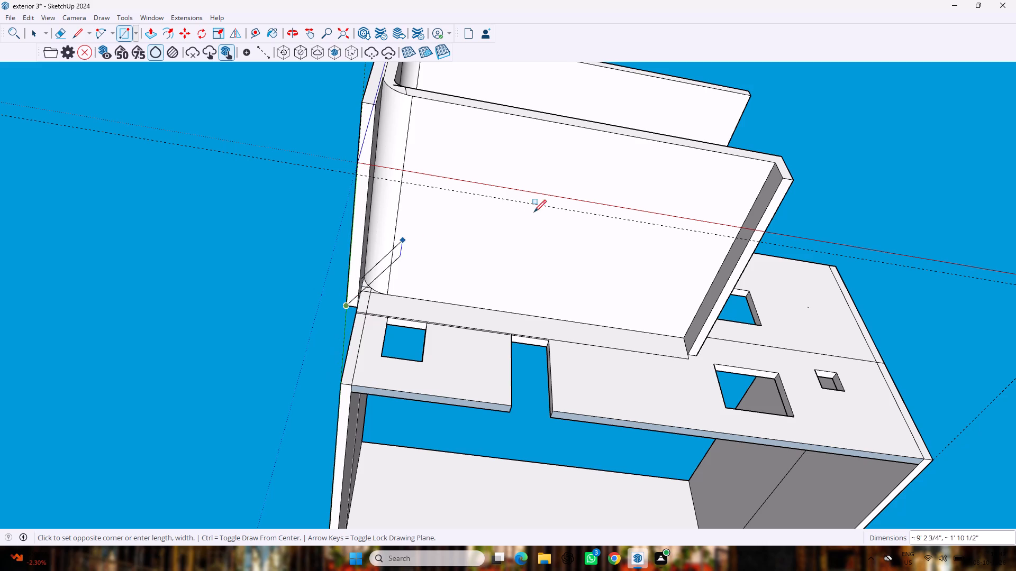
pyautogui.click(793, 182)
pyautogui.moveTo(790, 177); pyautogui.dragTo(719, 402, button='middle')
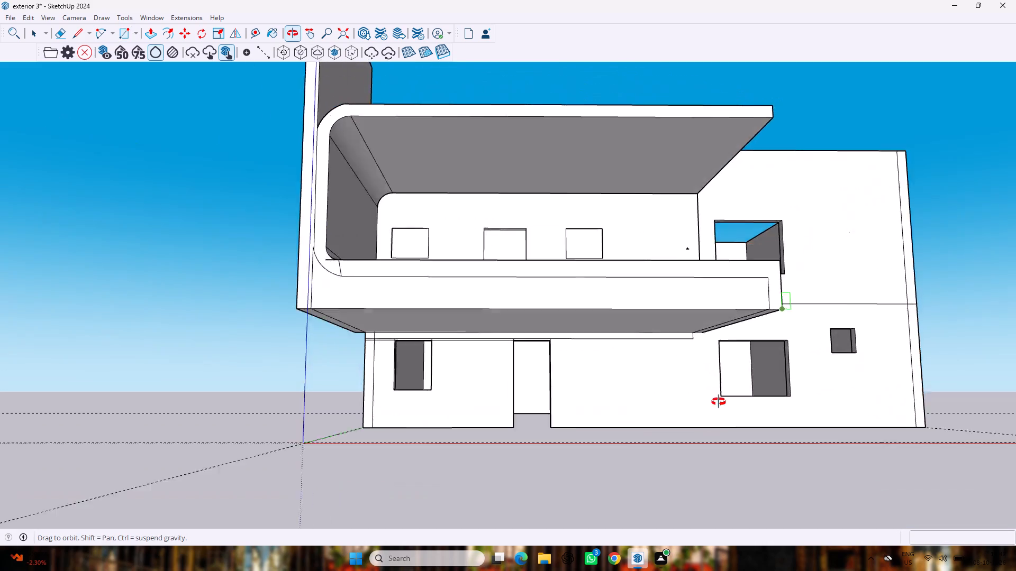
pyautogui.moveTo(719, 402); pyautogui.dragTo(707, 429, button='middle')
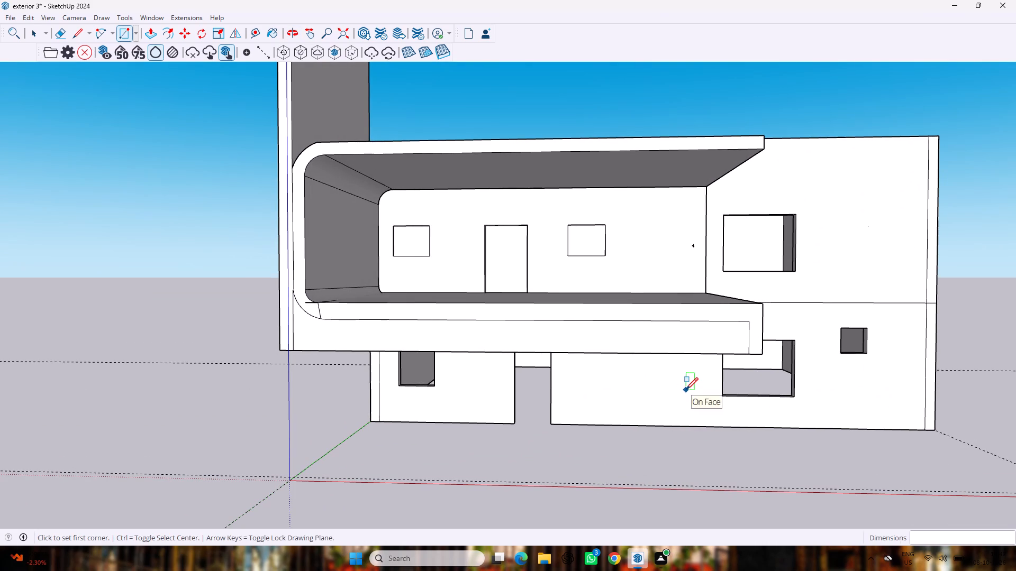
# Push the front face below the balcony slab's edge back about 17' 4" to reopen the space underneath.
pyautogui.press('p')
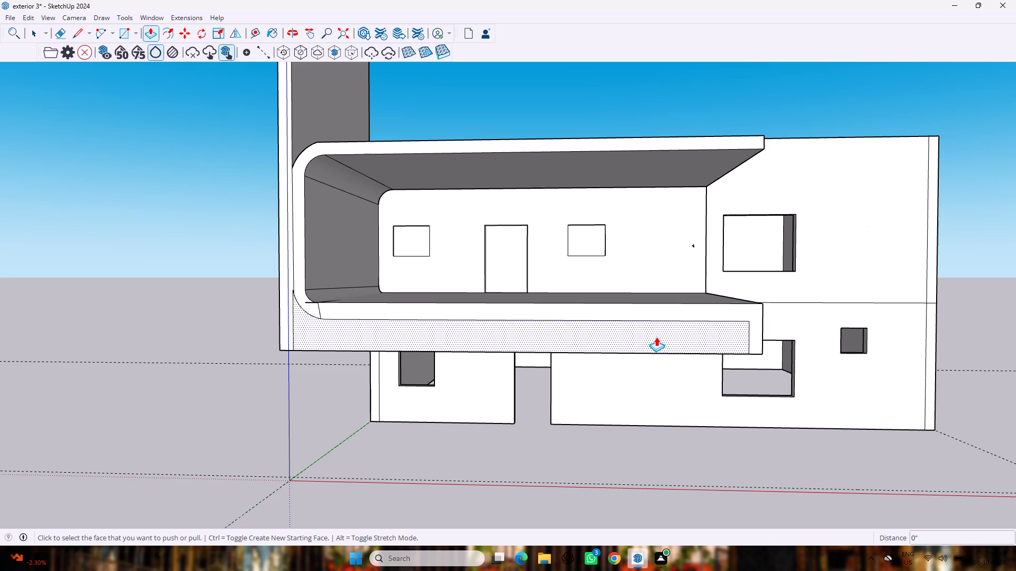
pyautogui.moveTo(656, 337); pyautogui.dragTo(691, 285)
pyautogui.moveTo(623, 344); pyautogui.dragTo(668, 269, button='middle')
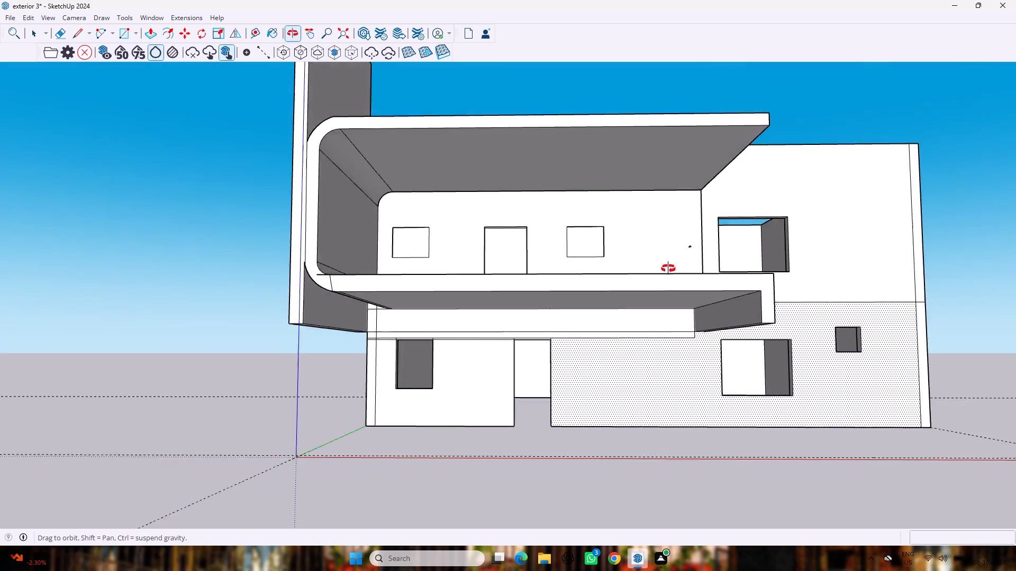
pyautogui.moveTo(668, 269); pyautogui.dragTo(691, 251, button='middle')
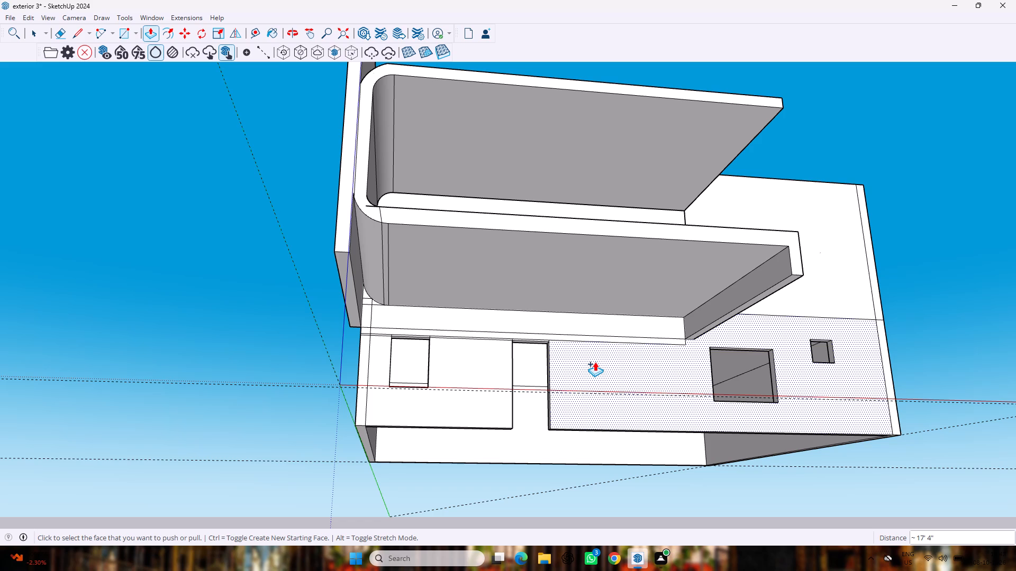
# Draw a rectangle about 17' 4" by 28' 2" closing the balcony's underside between the bottoms of the tall side wall and hanging wall.
pyautogui.press('r')
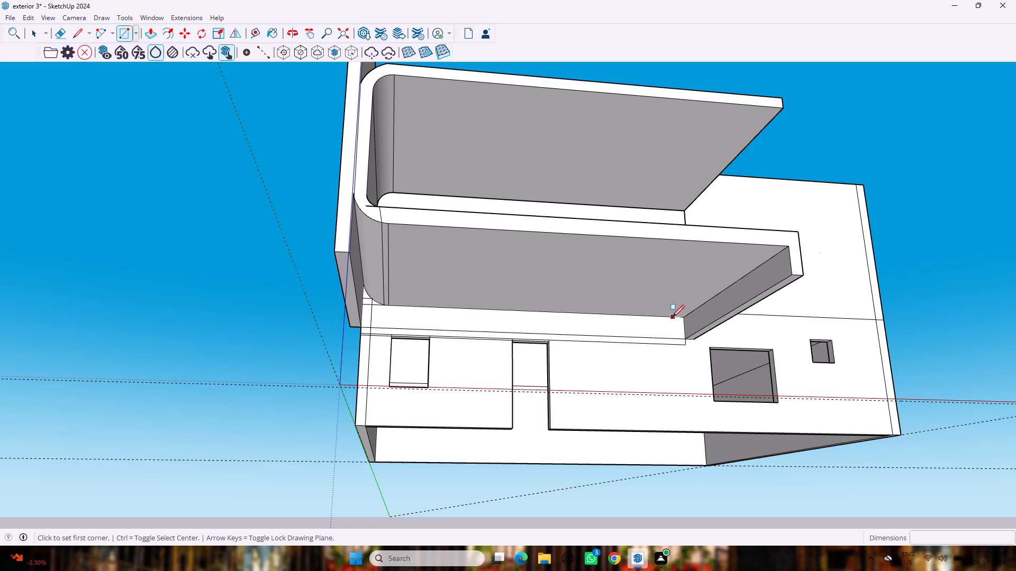
pyautogui.click(333, 254)
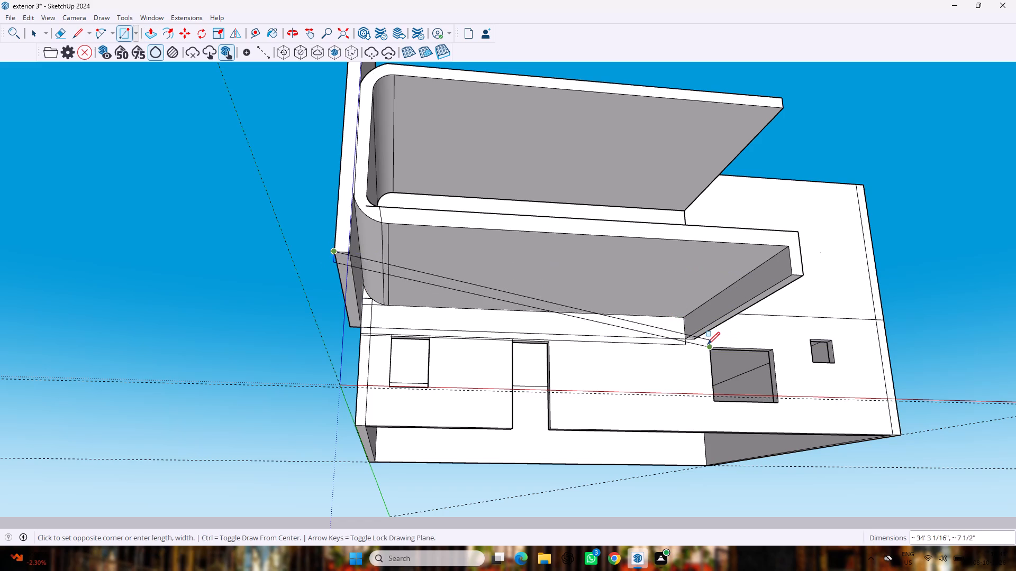
pyautogui.click(697, 339)
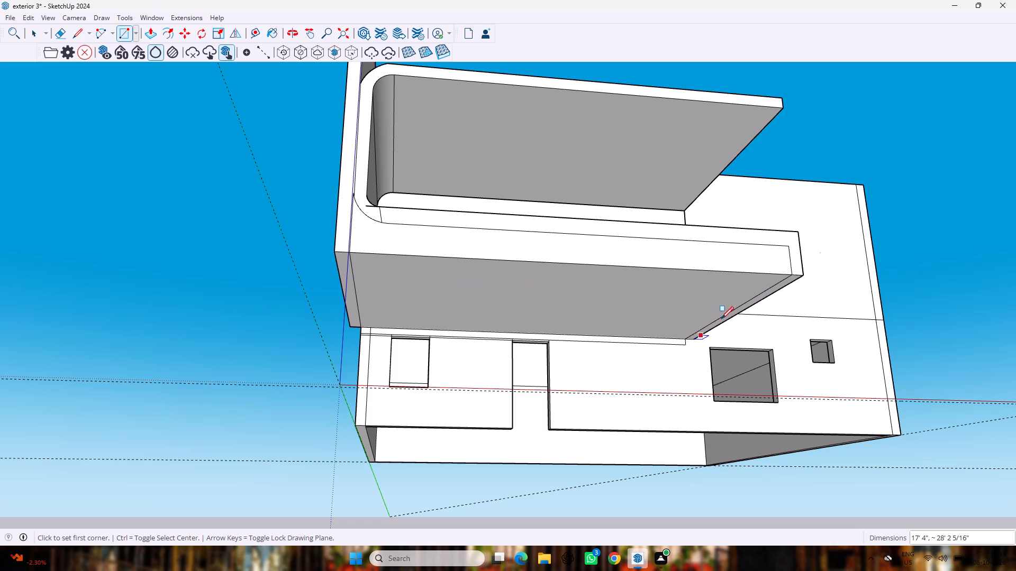
# Draw an arc about 4' 9" long on the balcony's front face, from the tall side wall's inner edge to the bottom edge.
pyautogui.scroll(1, 723, 315)
pyautogui.moveTo(724, 320); pyautogui.dragTo(719, 385, button='middle')
pyautogui.moveTo(711, 384); pyautogui.dragTo(722, 453, button='middle')
pyautogui.scroll(2, 595, 432)
pyautogui.press('a')
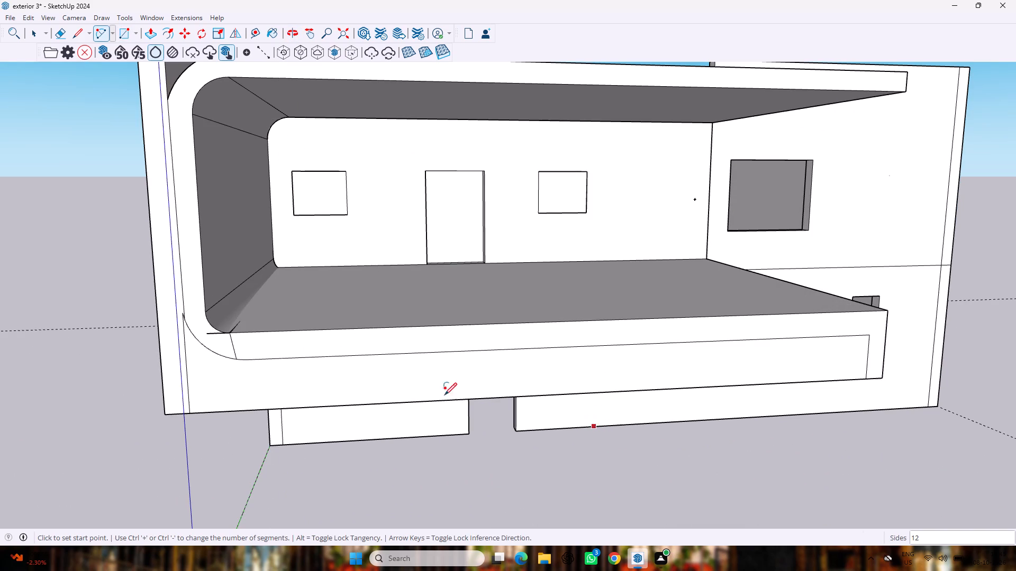
pyautogui.scroll(6, 346, 371)
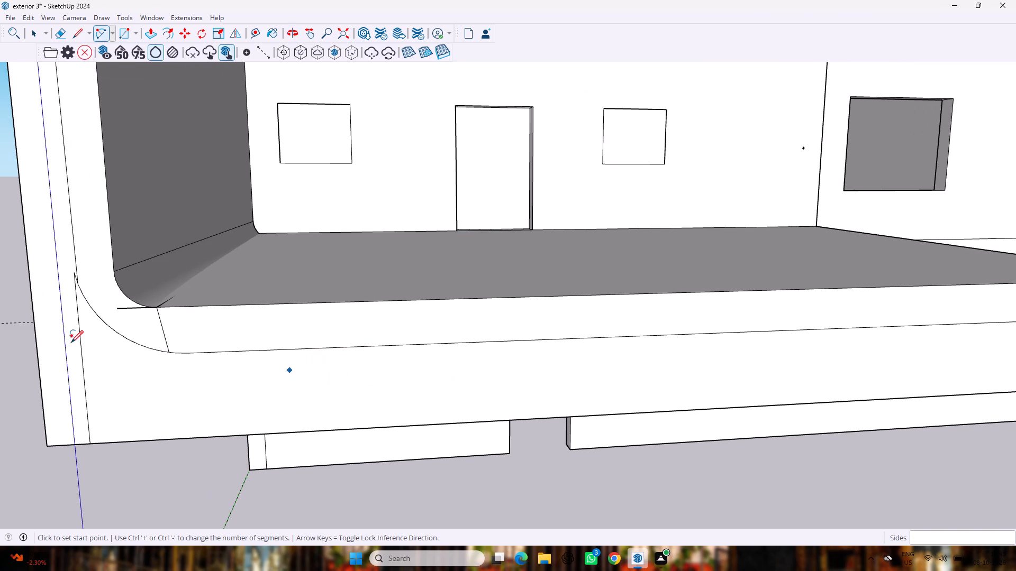
pyautogui.click(74, 277)
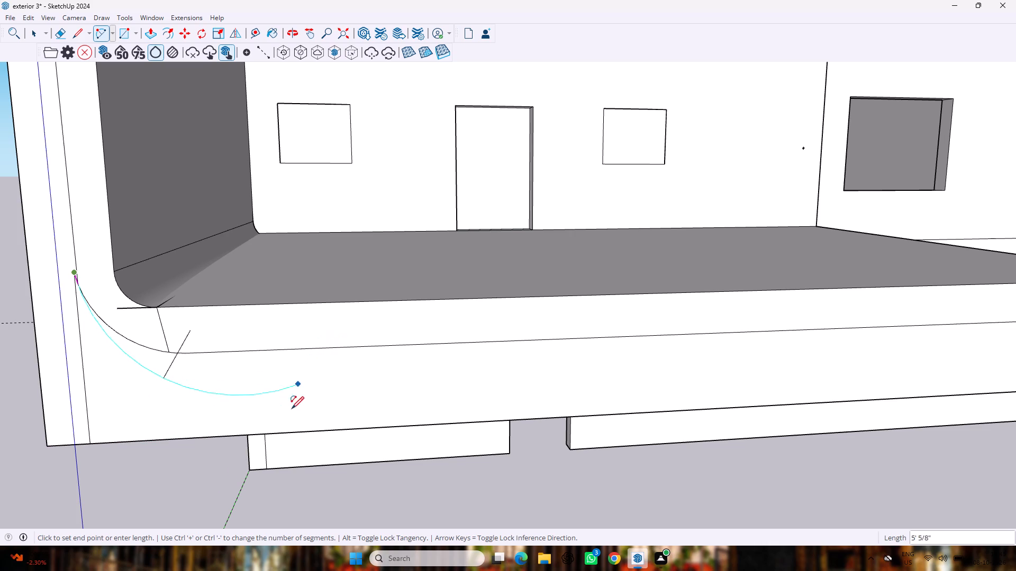
pyautogui.doubleClick(243, 432)
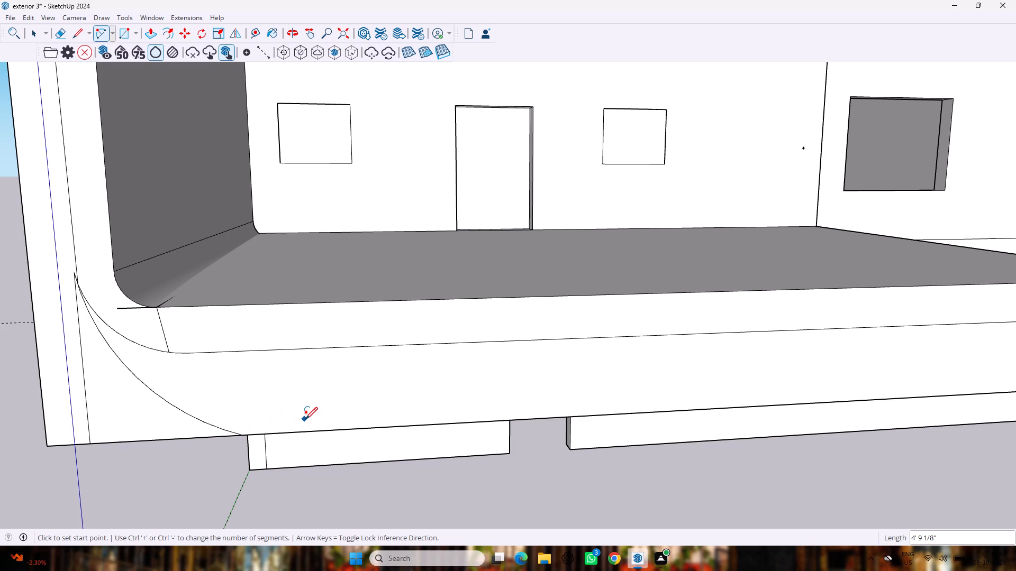
# Push the corner face between the arc and the tall side wall back about 17' 4" to round the balcony's lower corner.
pyautogui.press('p')
pyautogui.moveTo(130, 401); pyautogui.dragTo(148, 382)
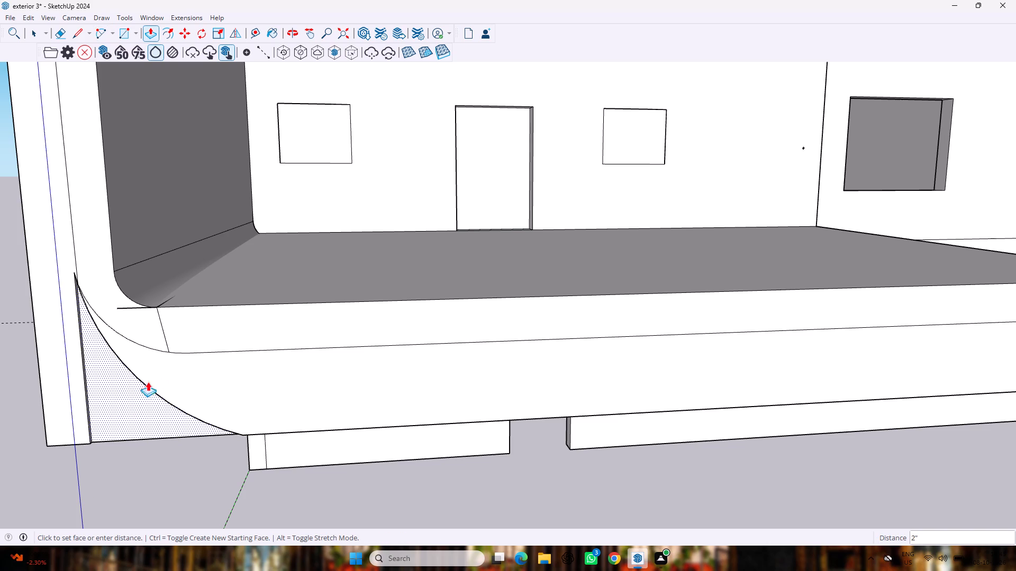
pyautogui.moveTo(148, 382); pyautogui.dragTo(297, 167)
# Examine the rounded lower corner, the closed underside and the balcony's front from several angles.
pyautogui.moveTo(280, 244); pyautogui.dragTo(311, 224, button='middle')
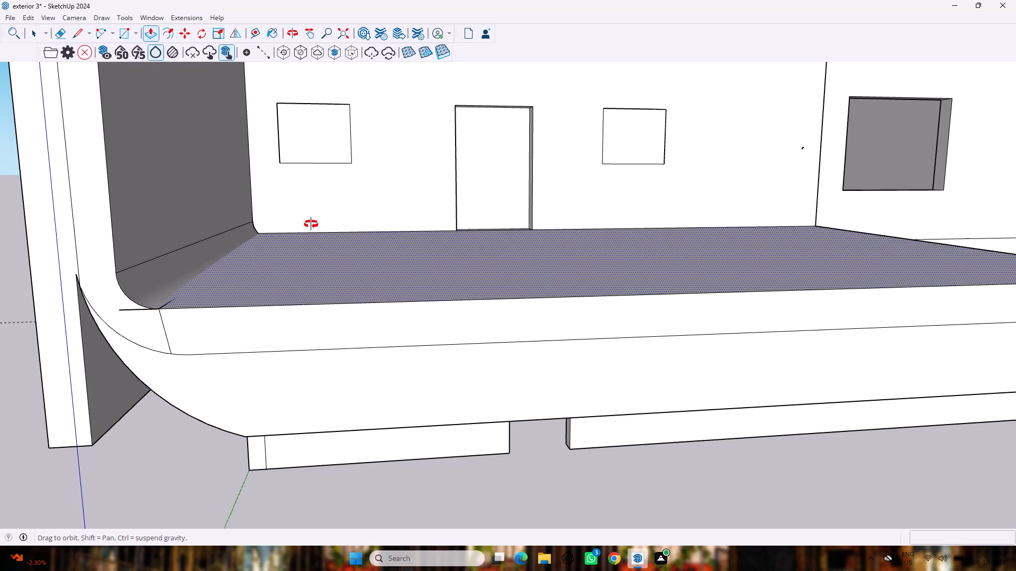
pyautogui.moveTo(311, 224); pyautogui.dragTo(431, 147, button='middle')
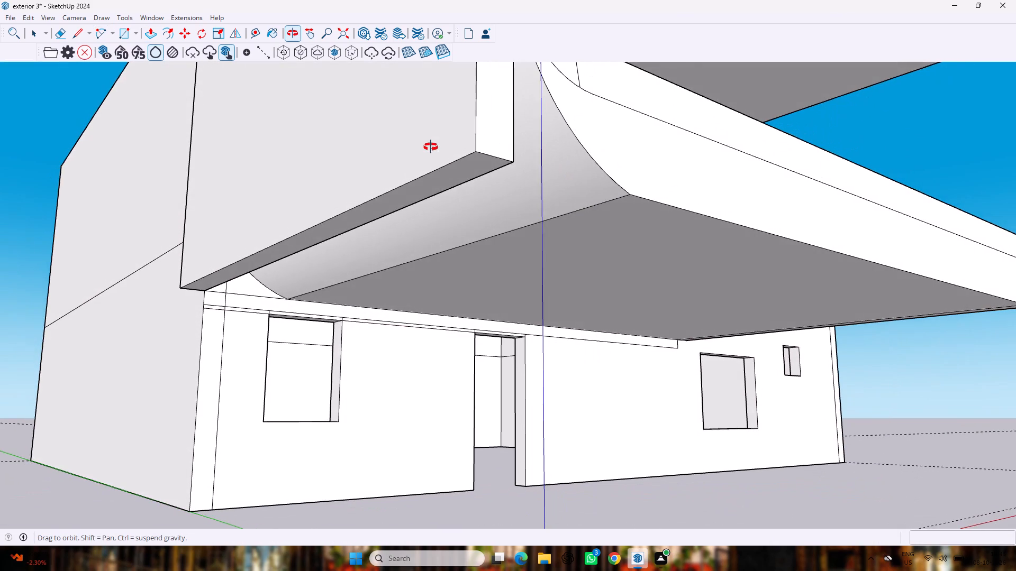
pyautogui.moveTo(431, 147); pyautogui.dragTo(357, 207, button='middle')
pyautogui.scroll(-3, 351, 208)
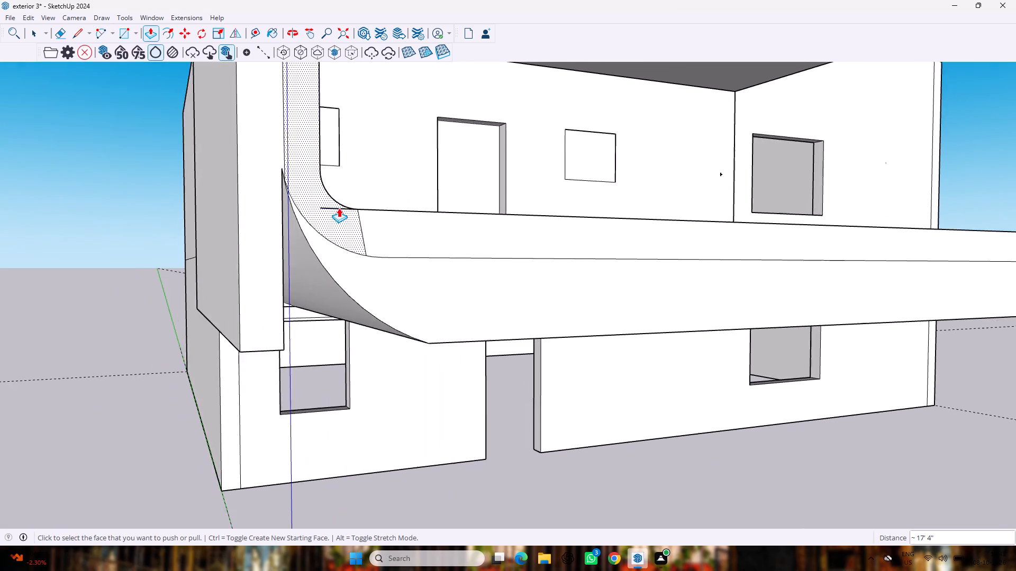
pyautogui.scroll(-8, 339, 208)
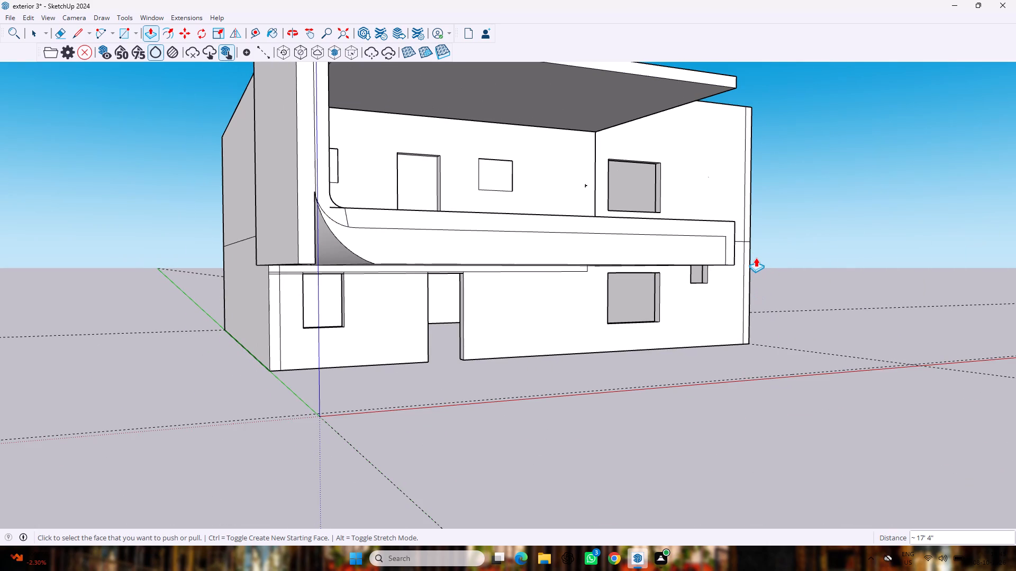
pyautogui.moveTo(743, 251); pyautogui.dragTo(678, 285, button='middle')
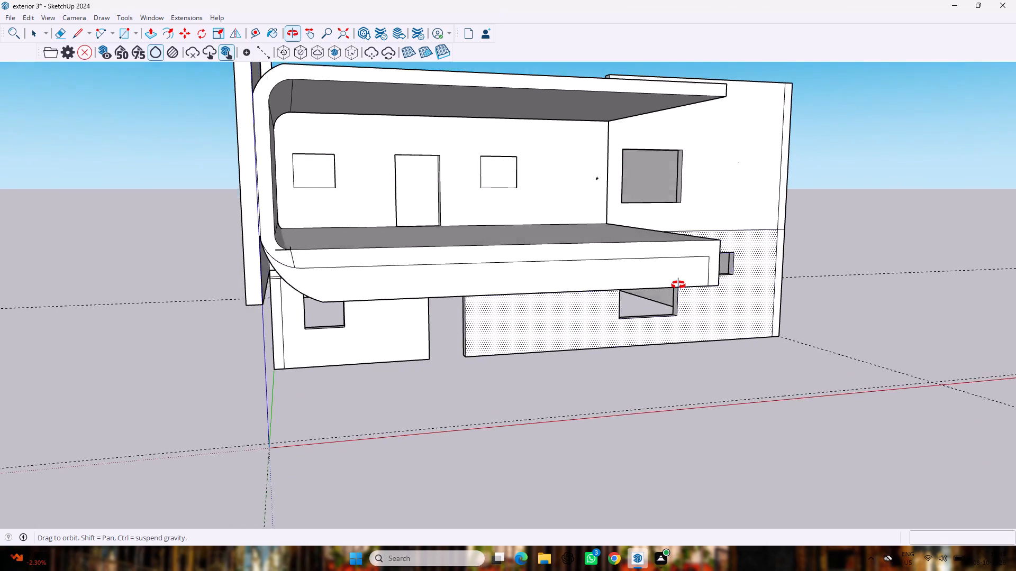
pyautogui.moveTo(678, 285); pyautogui.dragTo(671, 281, button='middle')
pyautogui.scroll(-2, 660, 268)
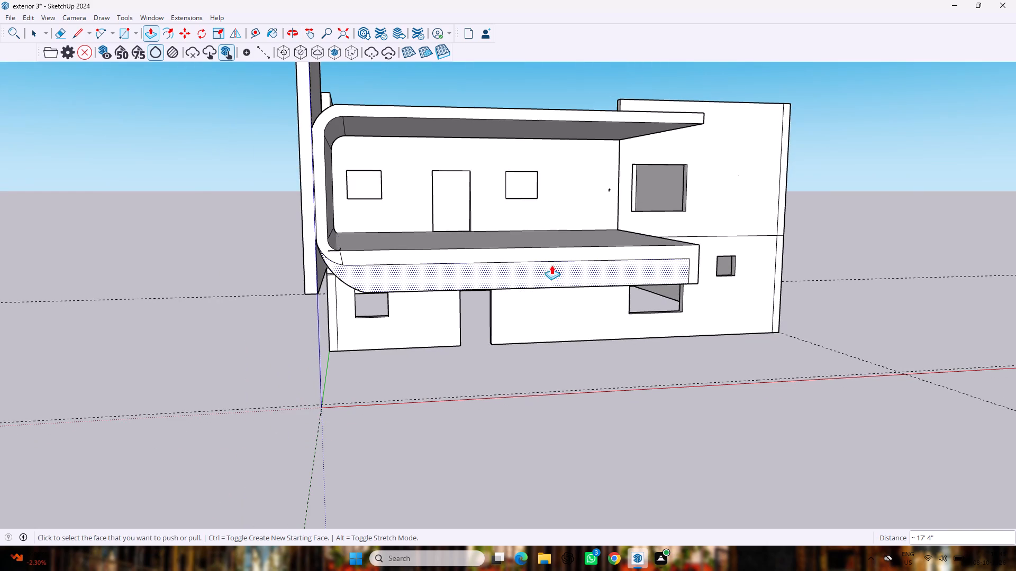
pyautogui.scroll(-4, 494, 222)
pyautogui.scroll(2, 393, 270)
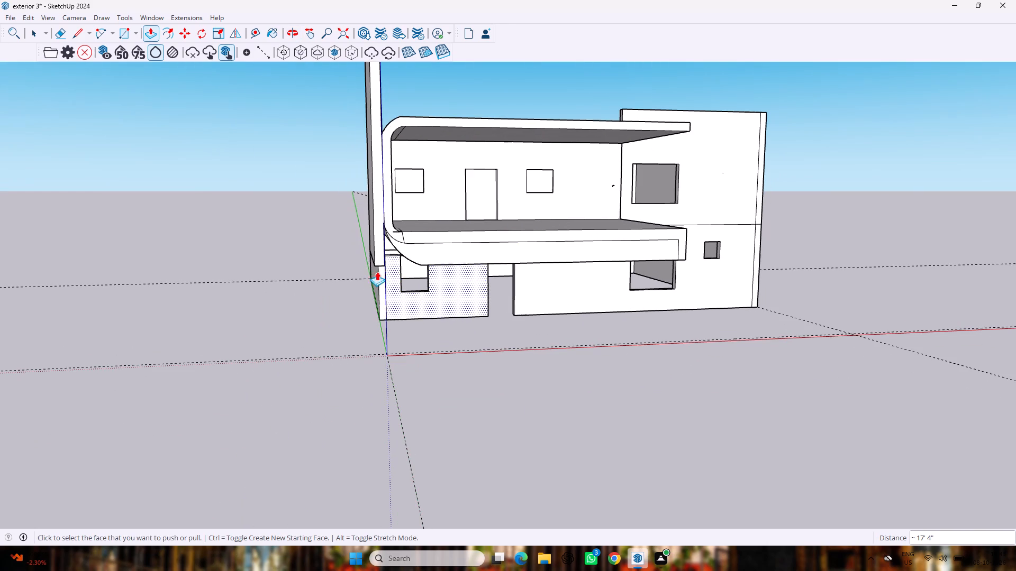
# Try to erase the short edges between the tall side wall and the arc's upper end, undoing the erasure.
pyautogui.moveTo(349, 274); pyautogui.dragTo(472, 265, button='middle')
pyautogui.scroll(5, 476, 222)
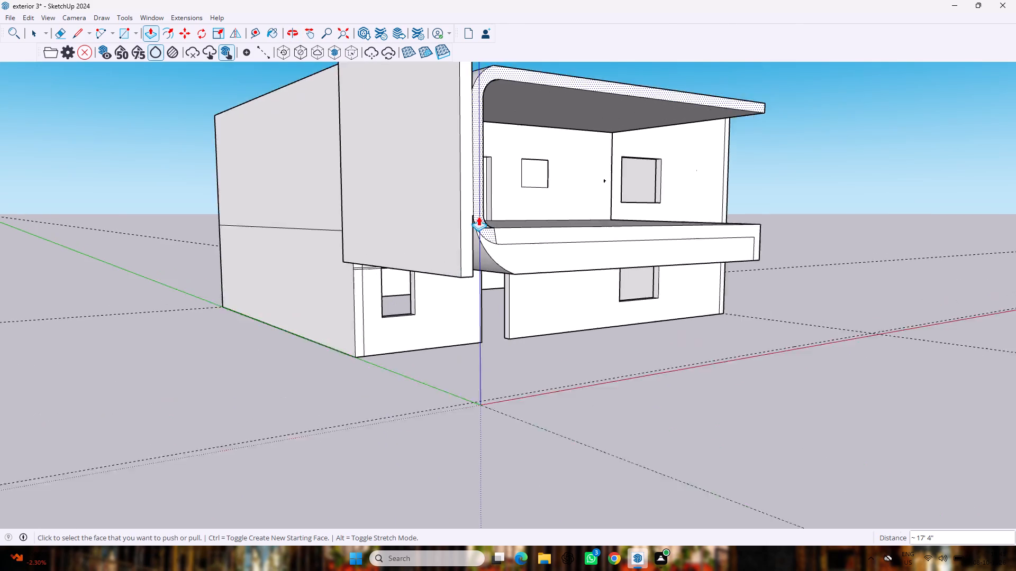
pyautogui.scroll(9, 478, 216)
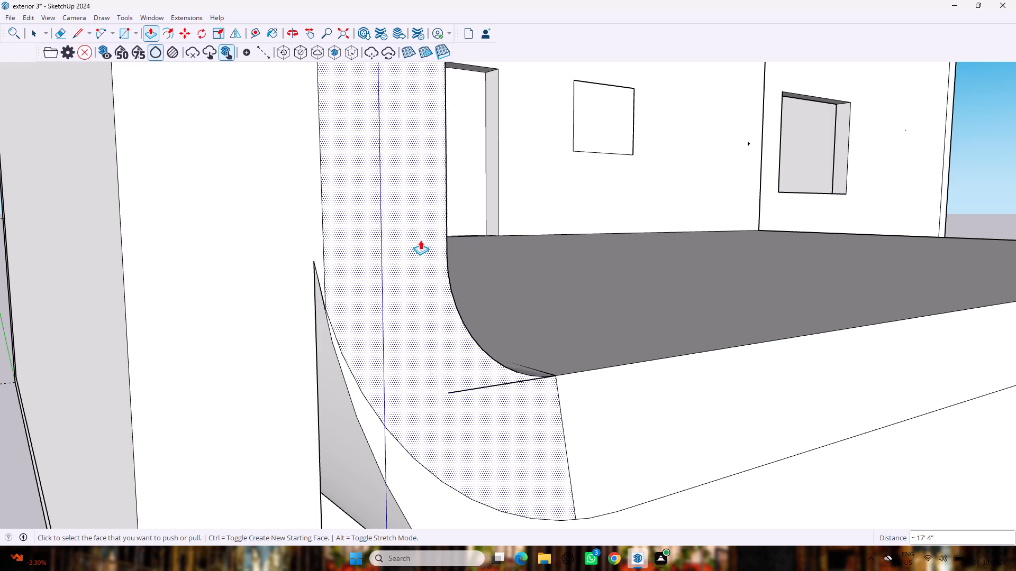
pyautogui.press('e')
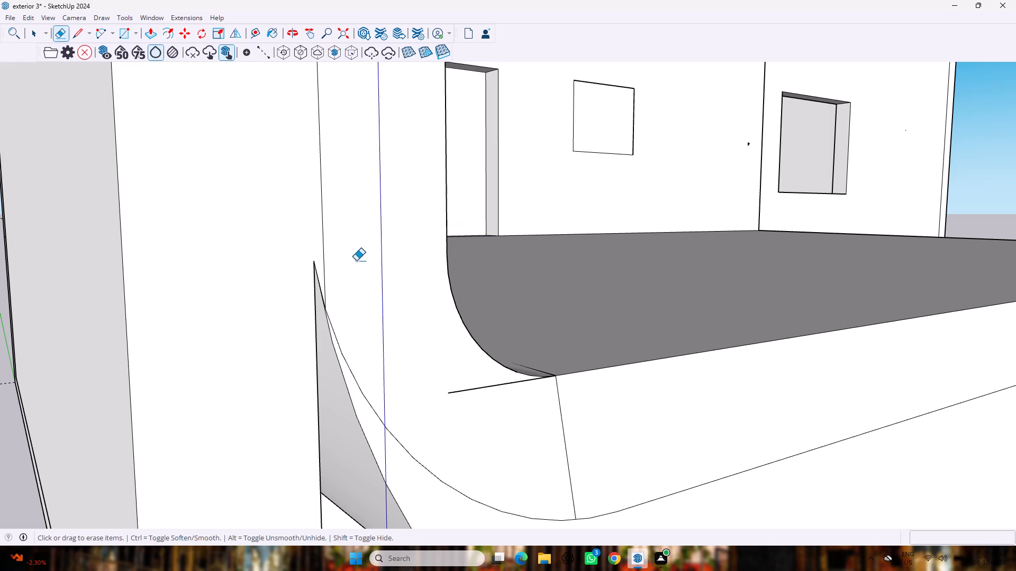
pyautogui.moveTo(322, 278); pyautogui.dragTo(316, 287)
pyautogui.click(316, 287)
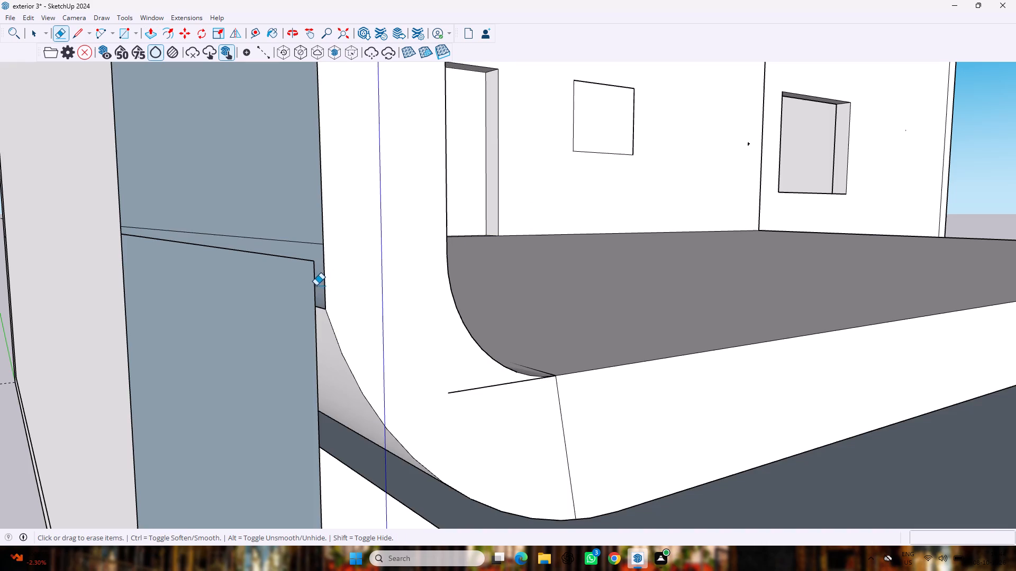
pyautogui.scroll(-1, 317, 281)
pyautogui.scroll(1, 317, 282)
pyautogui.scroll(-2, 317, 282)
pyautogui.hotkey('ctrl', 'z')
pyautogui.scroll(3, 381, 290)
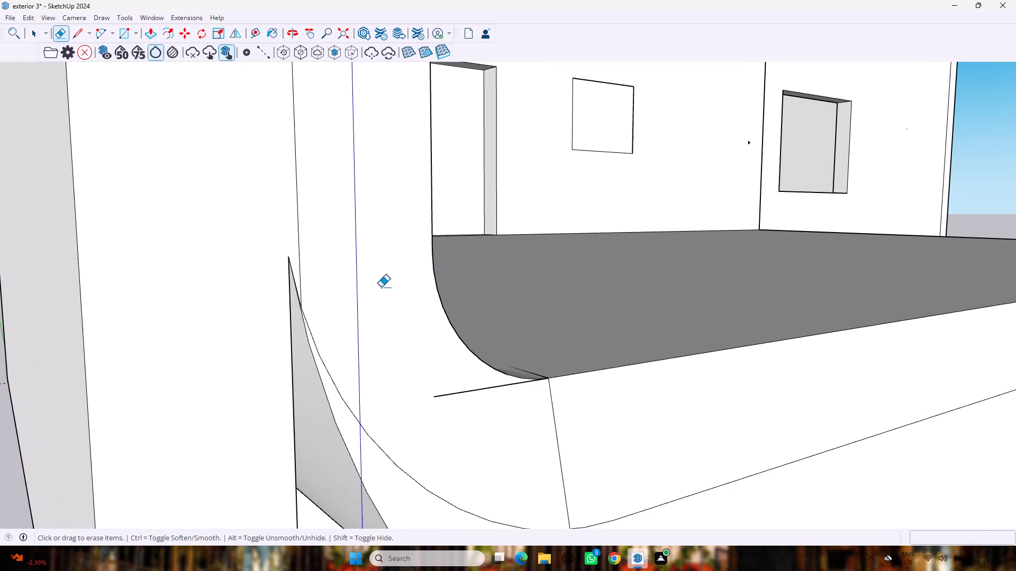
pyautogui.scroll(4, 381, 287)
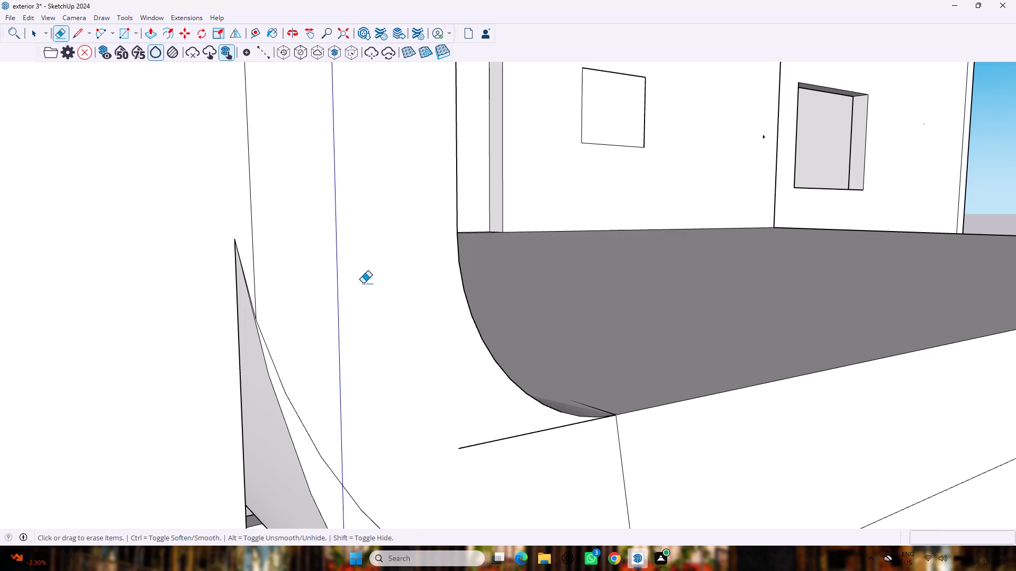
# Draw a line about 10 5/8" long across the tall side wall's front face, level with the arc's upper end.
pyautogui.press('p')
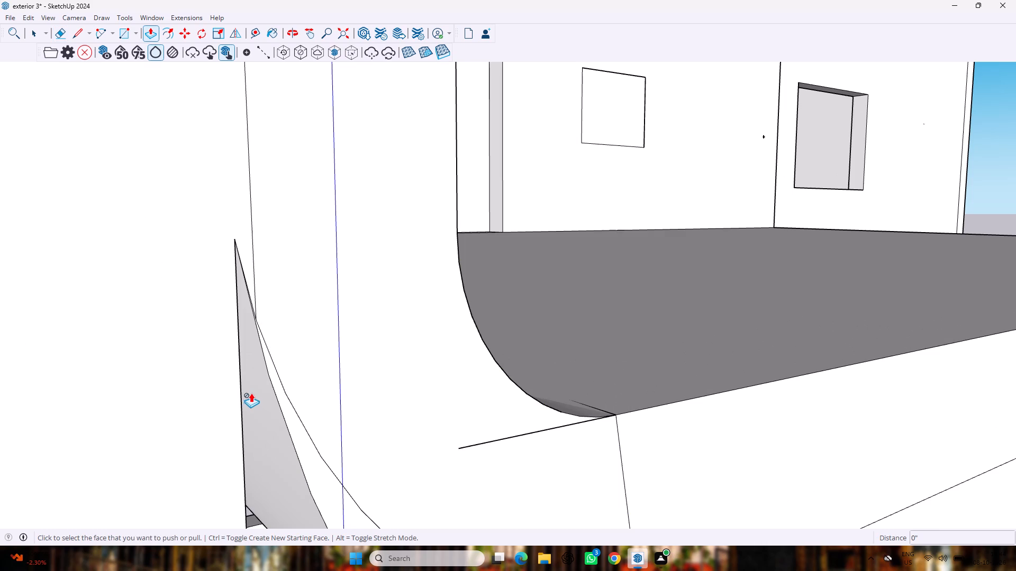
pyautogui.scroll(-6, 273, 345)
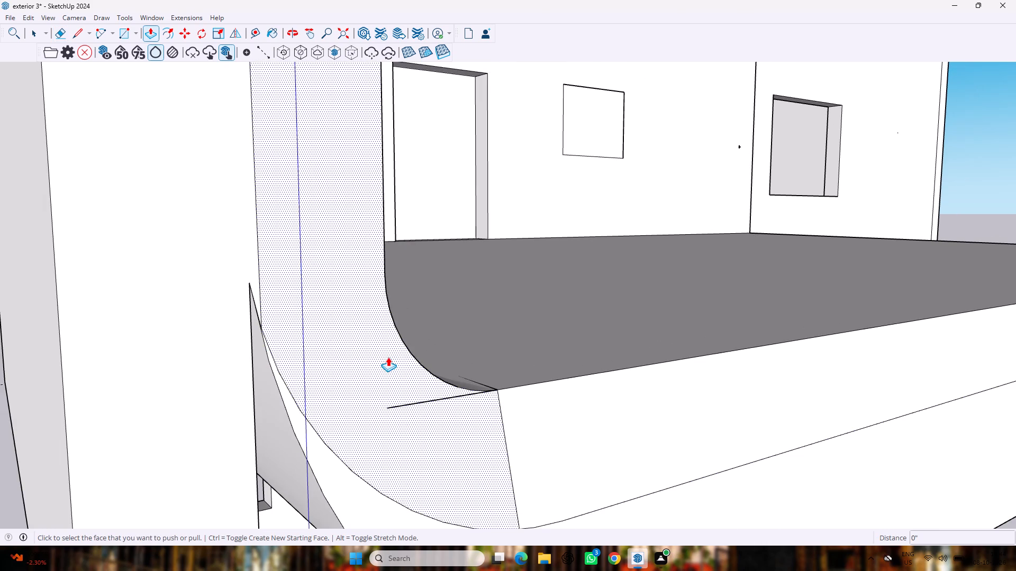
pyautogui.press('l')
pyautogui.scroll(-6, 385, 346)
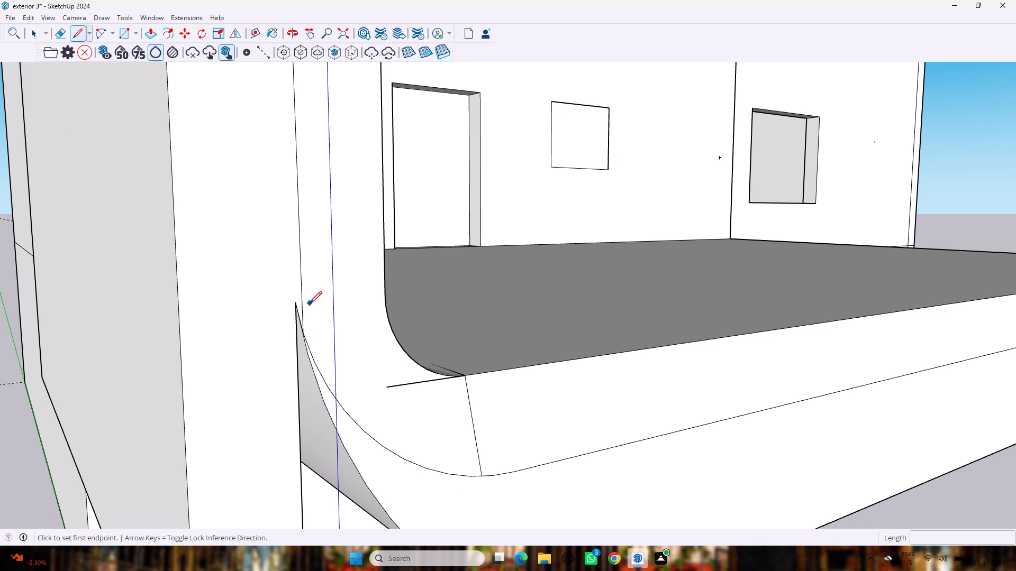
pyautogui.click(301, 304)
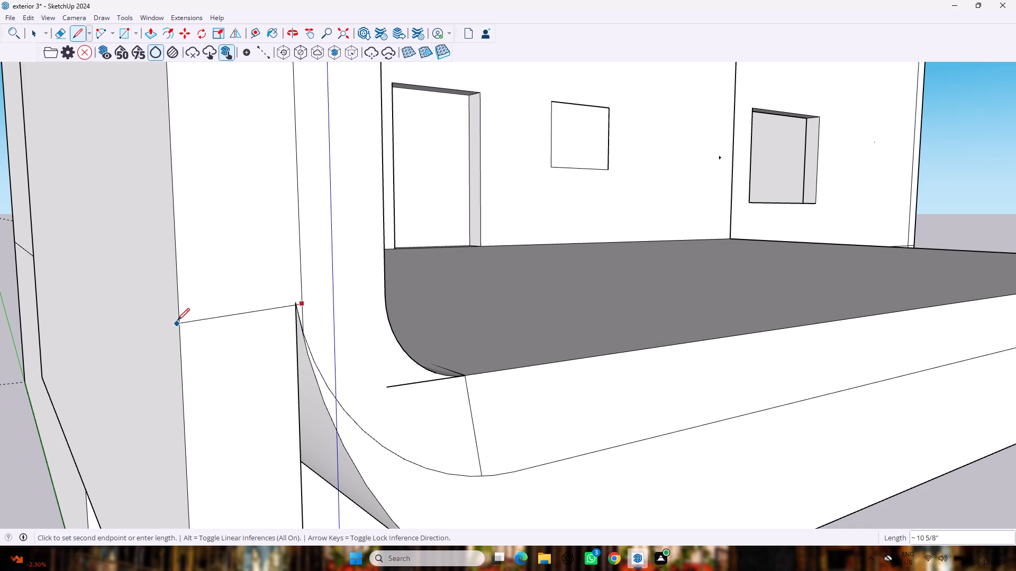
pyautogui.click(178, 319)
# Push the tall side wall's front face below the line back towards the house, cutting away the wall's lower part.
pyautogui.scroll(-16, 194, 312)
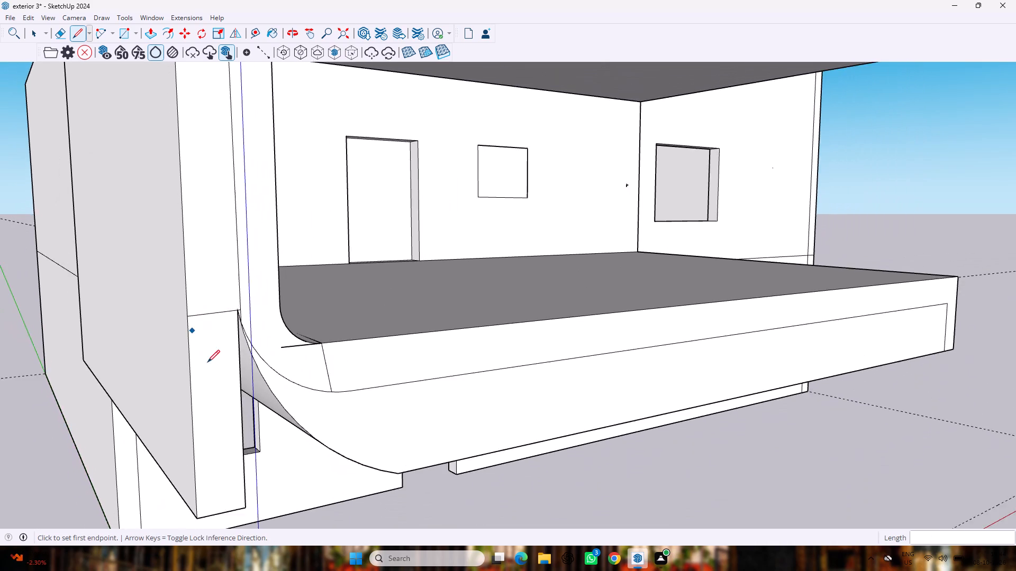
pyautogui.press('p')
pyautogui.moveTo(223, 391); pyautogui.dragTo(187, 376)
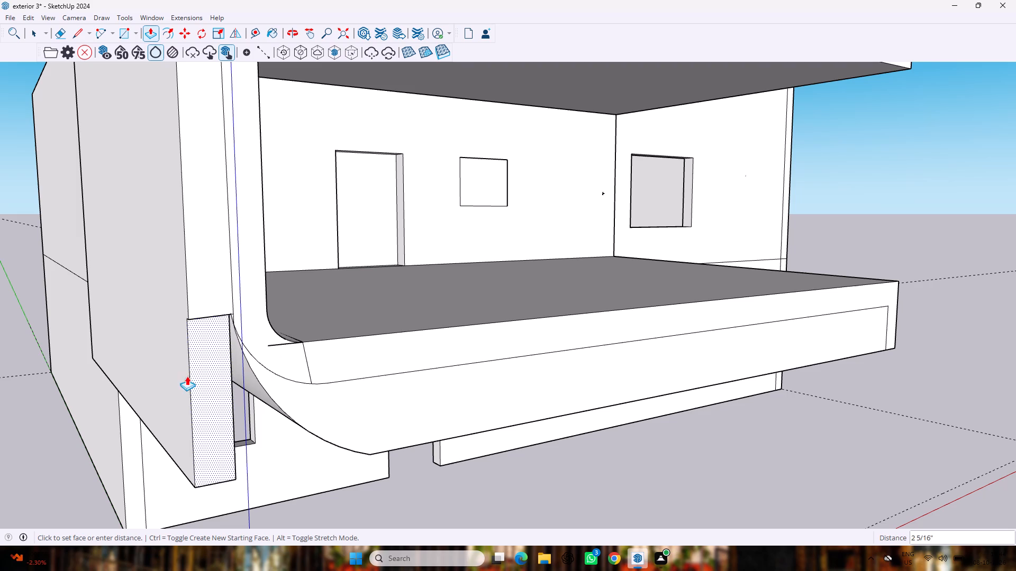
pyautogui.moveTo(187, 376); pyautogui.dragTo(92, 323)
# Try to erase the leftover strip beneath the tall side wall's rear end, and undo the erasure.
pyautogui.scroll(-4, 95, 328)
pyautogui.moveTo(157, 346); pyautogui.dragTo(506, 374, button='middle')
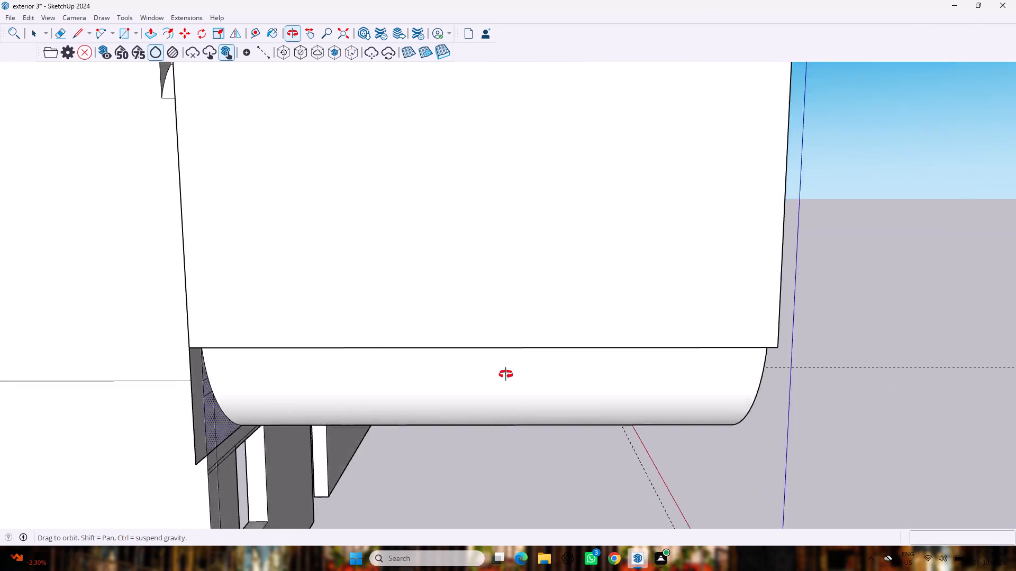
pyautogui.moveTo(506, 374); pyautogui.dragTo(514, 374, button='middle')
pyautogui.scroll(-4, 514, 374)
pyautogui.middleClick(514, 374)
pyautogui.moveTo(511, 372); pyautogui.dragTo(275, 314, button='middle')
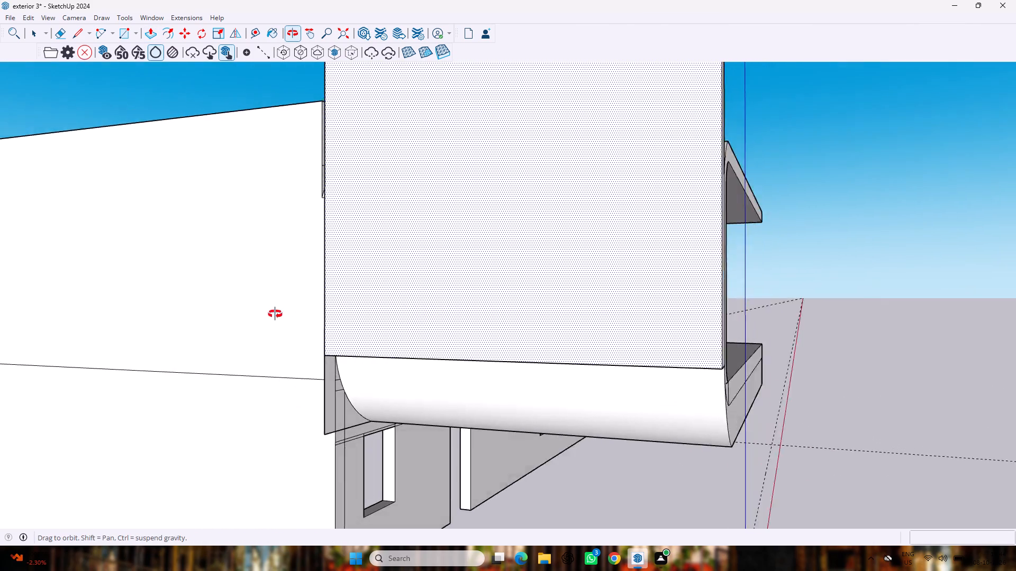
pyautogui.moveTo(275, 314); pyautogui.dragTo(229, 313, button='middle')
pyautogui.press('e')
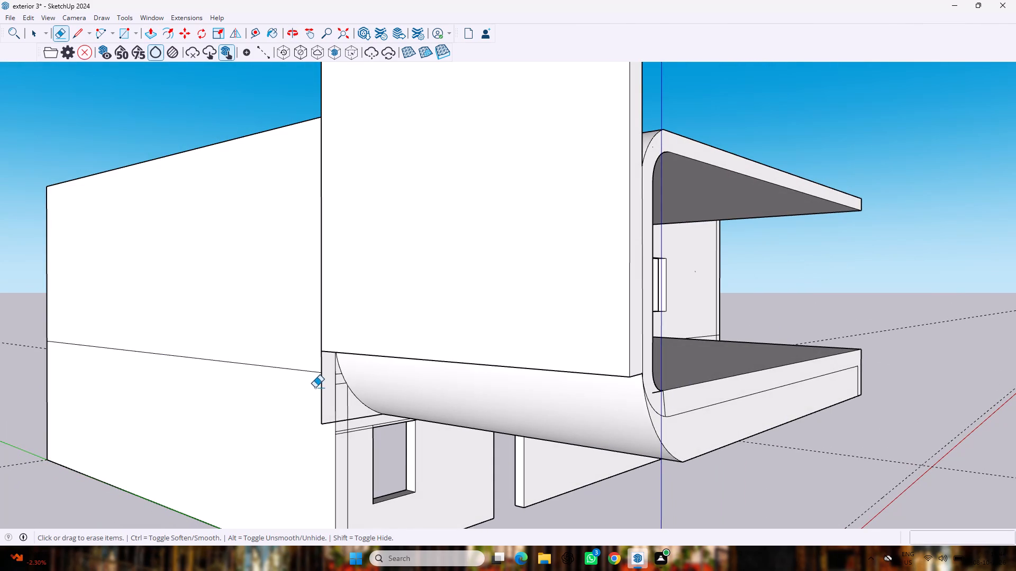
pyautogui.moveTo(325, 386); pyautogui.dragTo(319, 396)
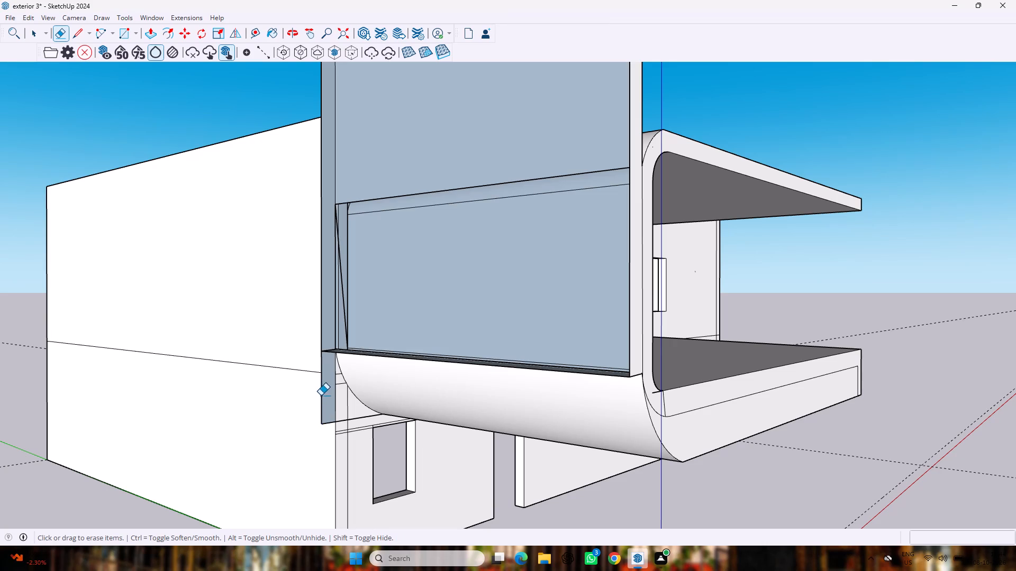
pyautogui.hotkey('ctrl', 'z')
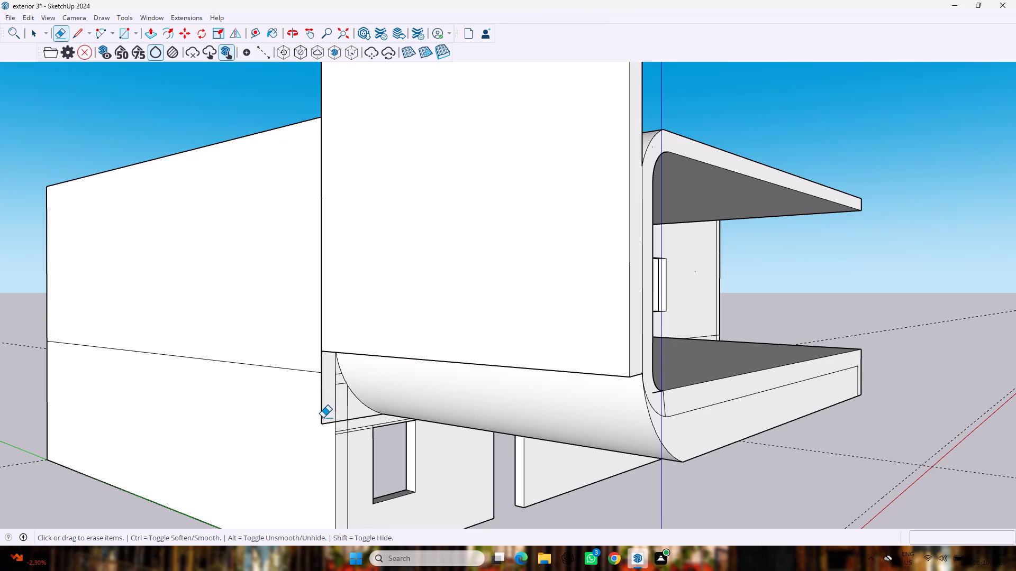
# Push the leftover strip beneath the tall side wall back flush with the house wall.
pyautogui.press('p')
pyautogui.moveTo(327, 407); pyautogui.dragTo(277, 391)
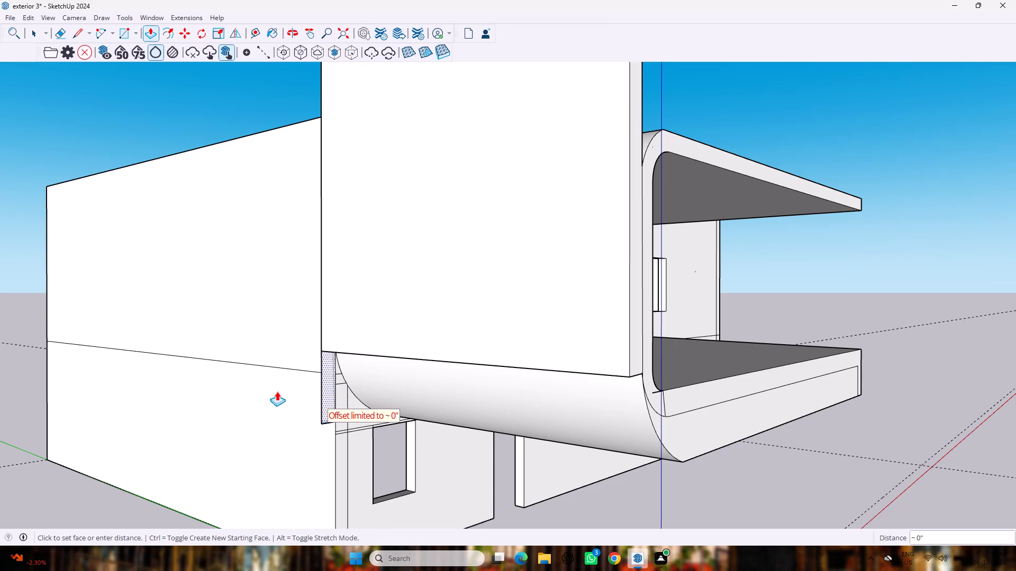
# Examine the shortened tall side wall and the rounded lower corner from the front and from below.
pyautogui.scroll(-8, 365, 396)
pyautogui.moveTo(589, 373); pyautogui.dragTo(513, 370, button='middle')
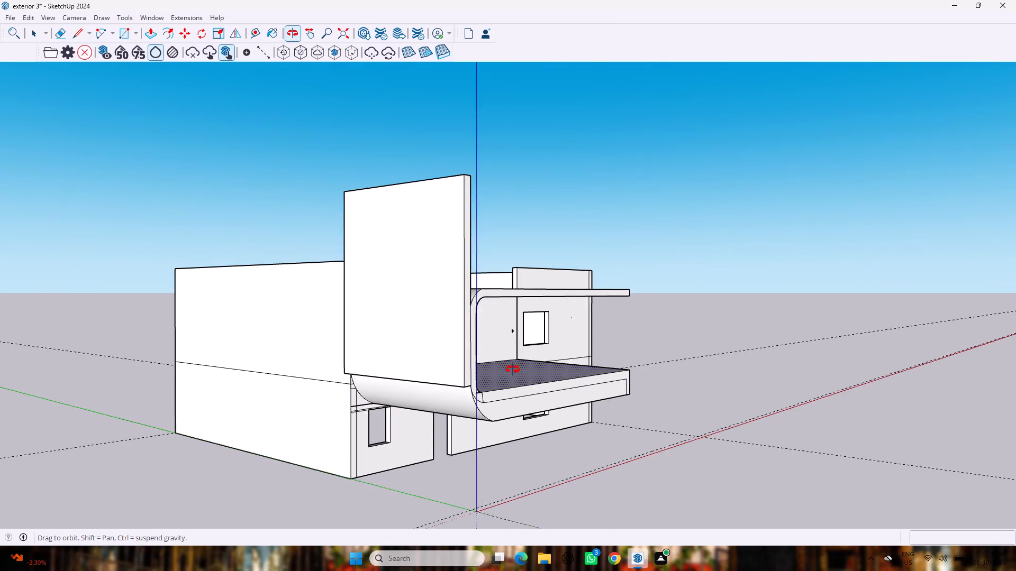
pyautogui.moveTo(513, 370); pyautogui.dragTo(367, 351, button='middle')
pyautogui.scroll(3, 367, 362)
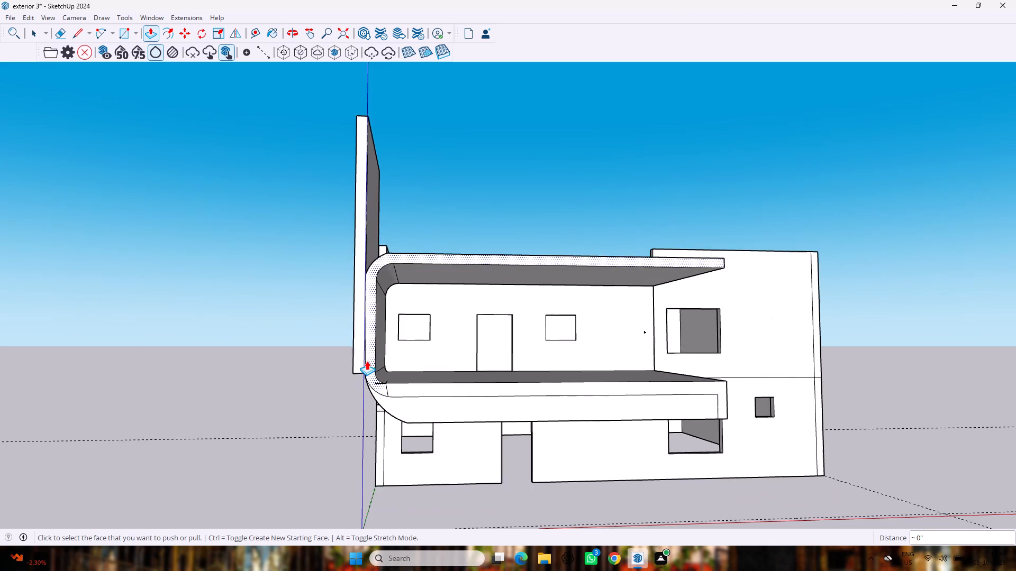
pyautogui.scroll(7, 367, 362)
pyautogui.moveTo(374, 387); pyautogui.dragTo(489, 314, button='middle')
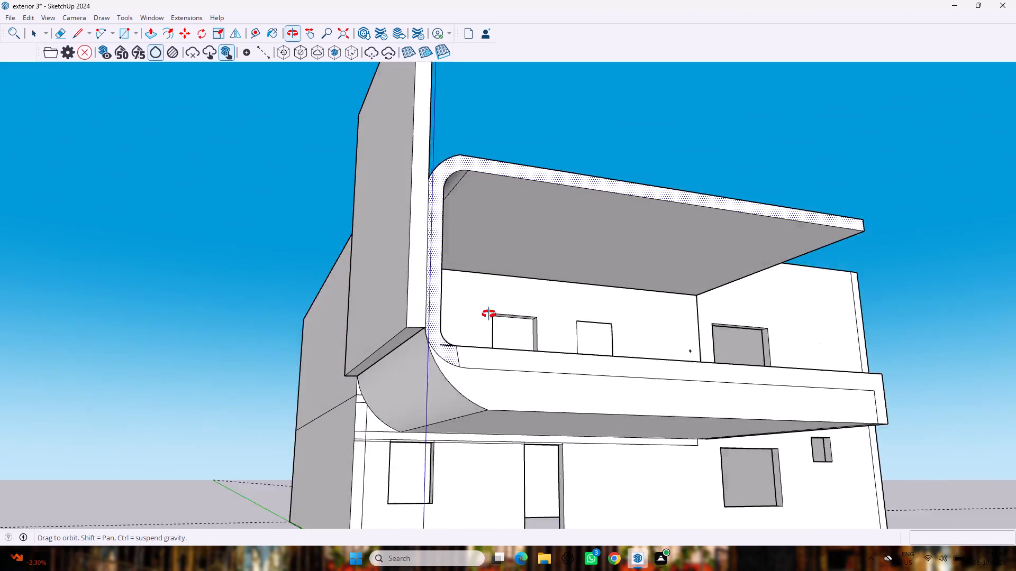
pyautogui.moveTo(489, 314); pyautogui.dragTo(504, 321, button='middle')
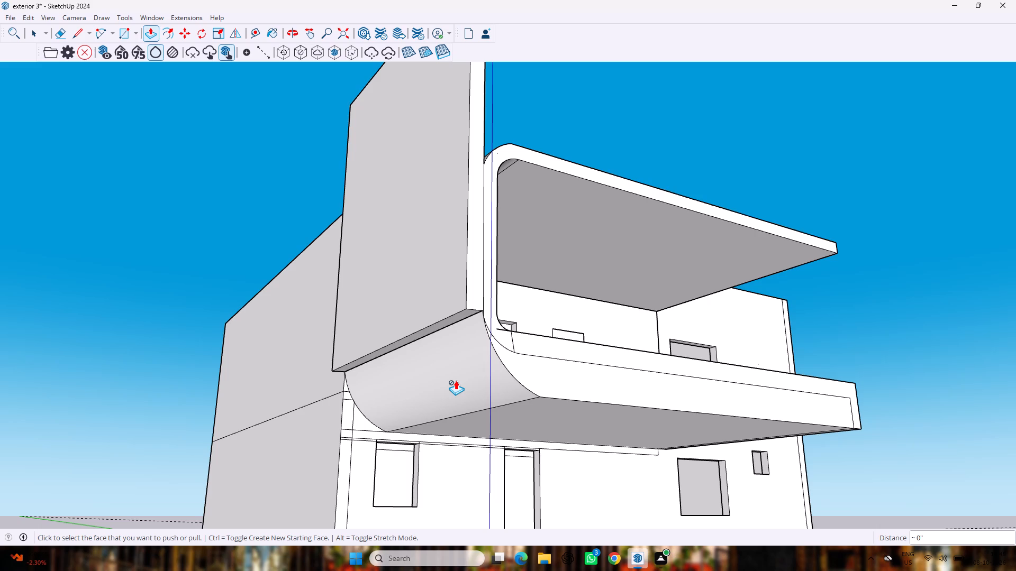
# Undo the side wall cuts, the dividing line, the rounded lower corner and the closed underside, back to the balcony's open recess.
pyautogui.hotkey('ctrl', 'z')
pyautogui.hotkey('ctrl', 'z')
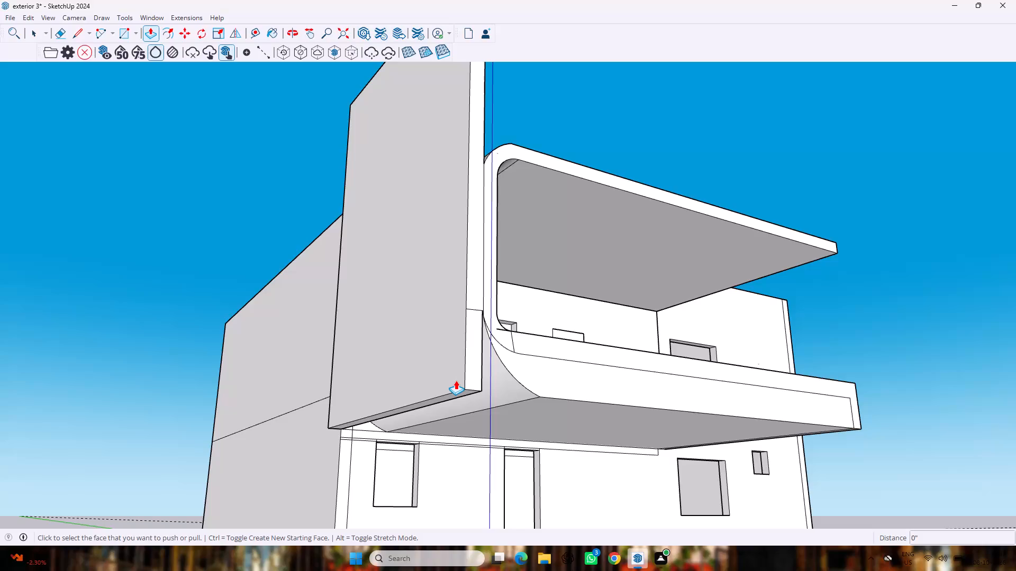
pyautogui.hotkey('ctrl', 'z')
pyautogui.hotkey('ctrl', 'z')
pyautogui.hotkey('ctrl', 'z')
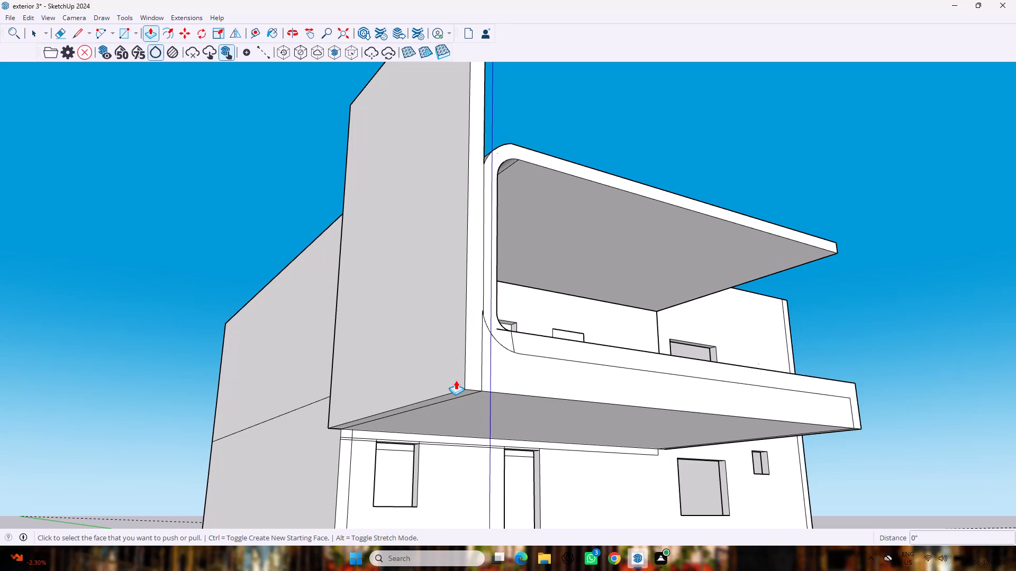
pyautogui.hotkey('ctrl', 'z')
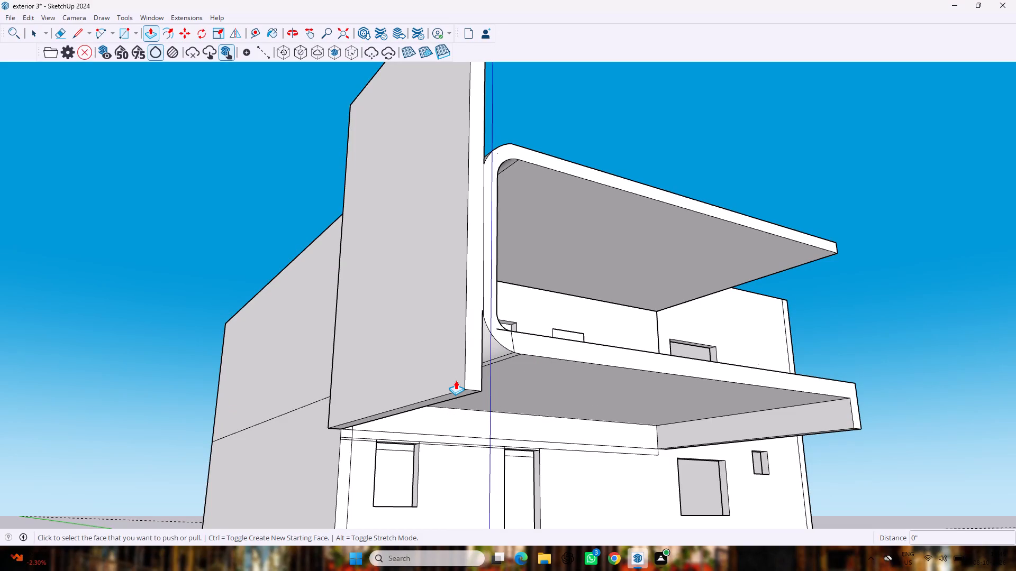
# Push the balcony's recessed underside face down level with the bottom edge of the balcony's far end.
pyautogui.moveTo(676, 398); pyautogui.dragTo(676, 397)
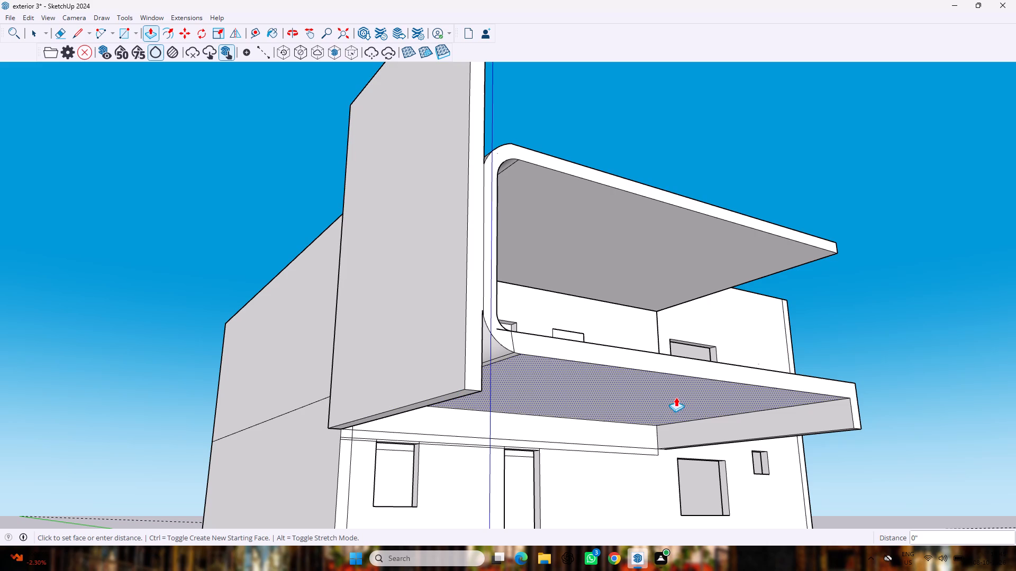
pyautogui.moveTo(676, 397); pyautogui.dragTo(678, 429)
pyautogui.click(678, 429)
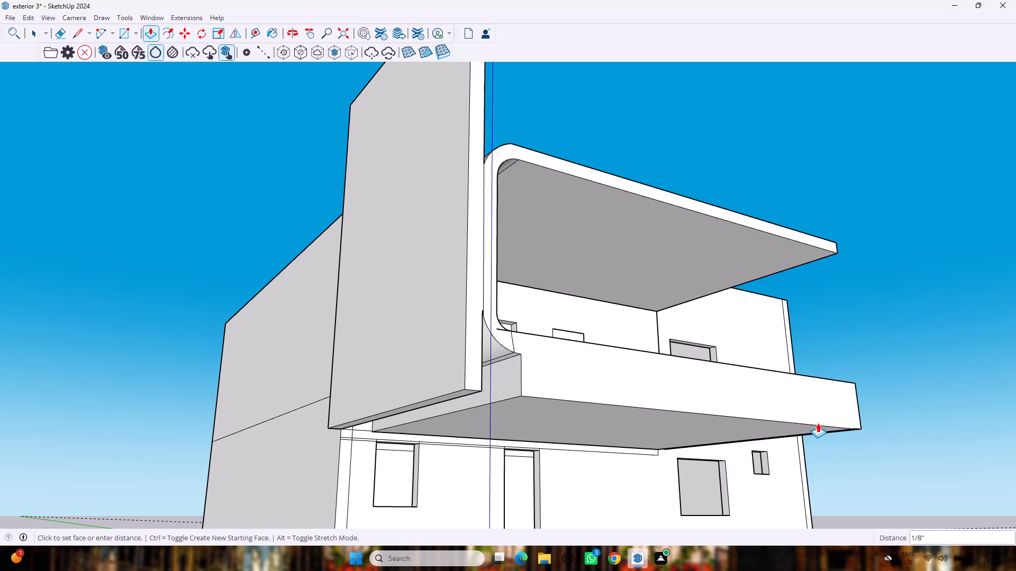
pyautogui.click(857, 423)
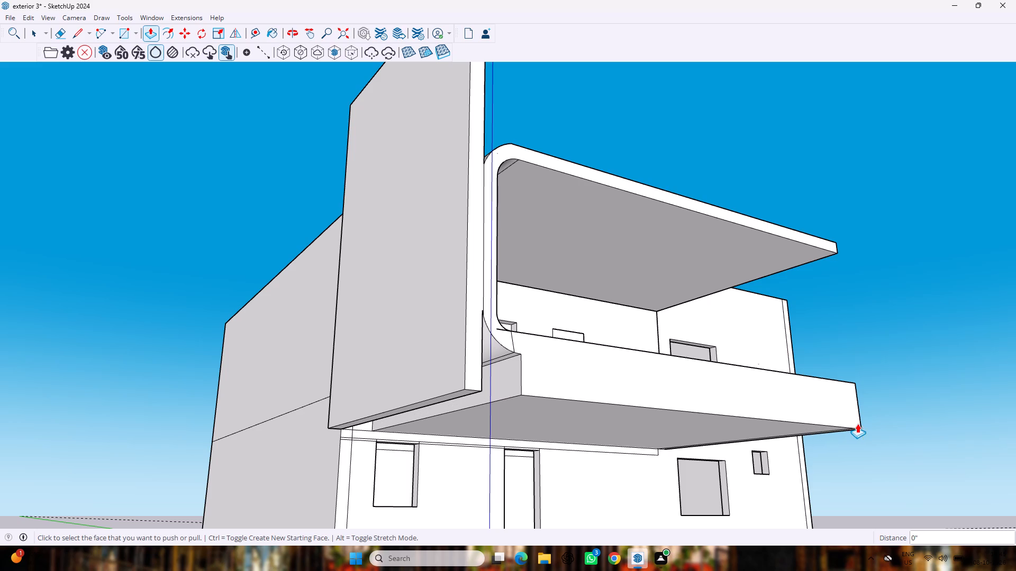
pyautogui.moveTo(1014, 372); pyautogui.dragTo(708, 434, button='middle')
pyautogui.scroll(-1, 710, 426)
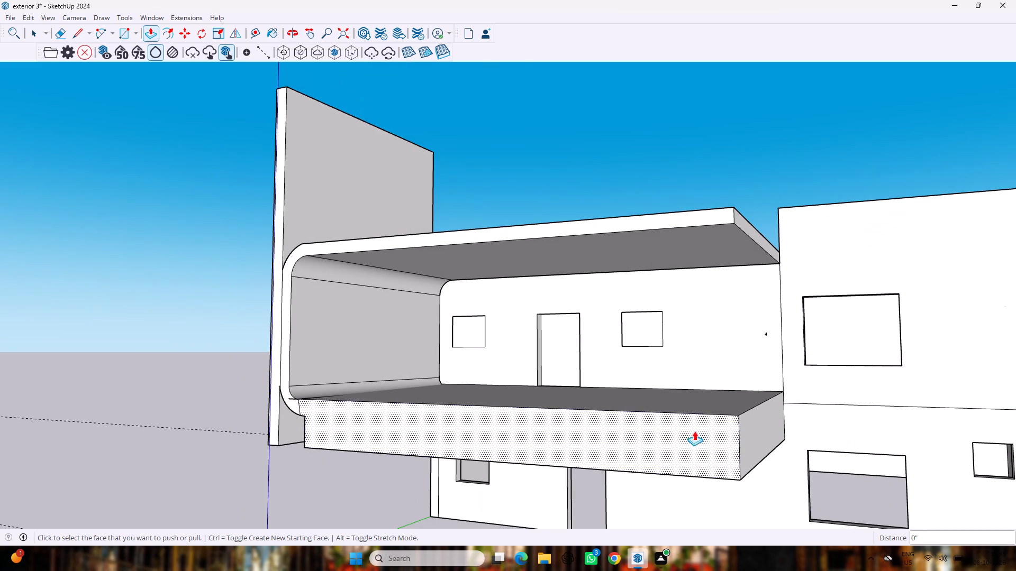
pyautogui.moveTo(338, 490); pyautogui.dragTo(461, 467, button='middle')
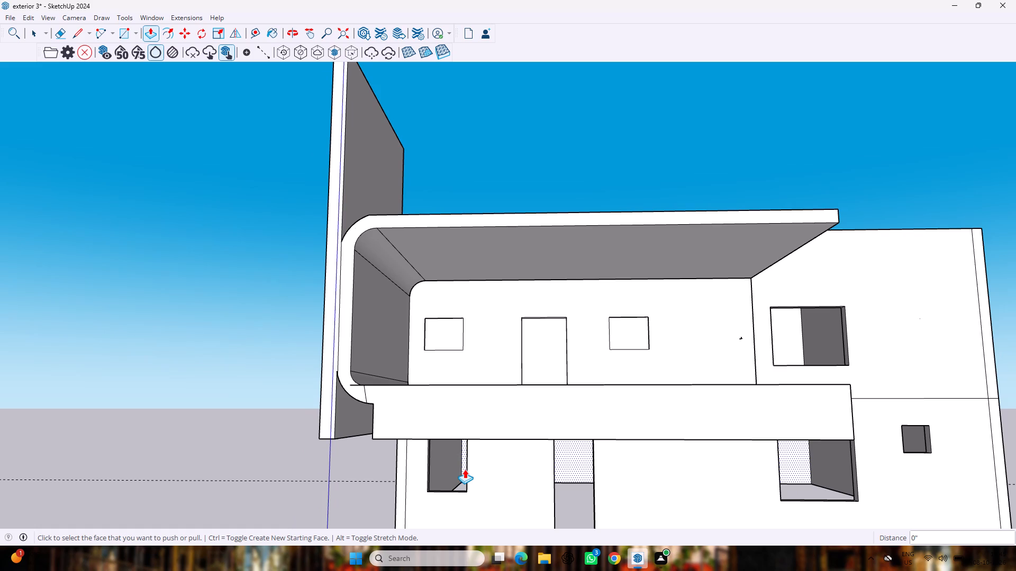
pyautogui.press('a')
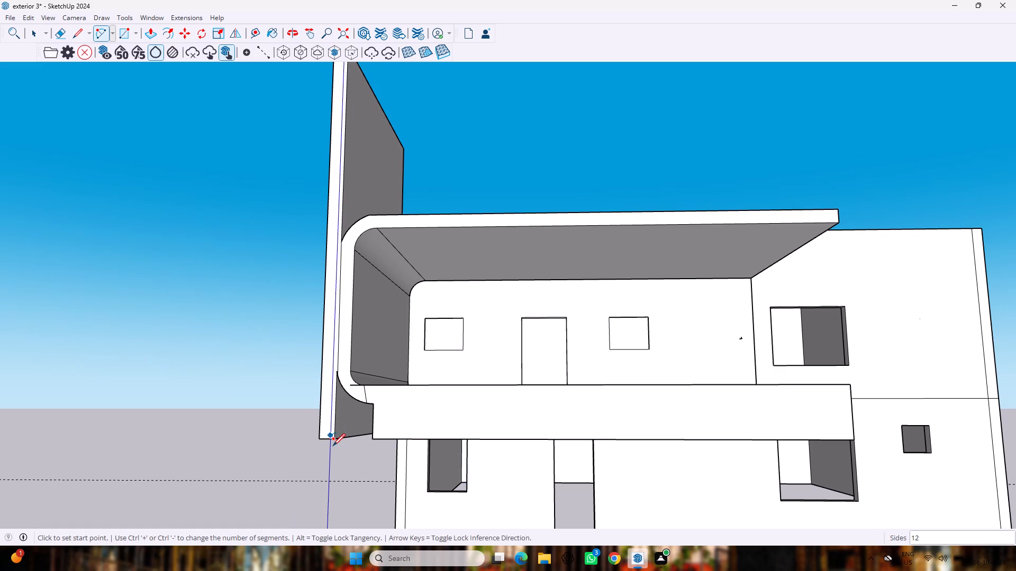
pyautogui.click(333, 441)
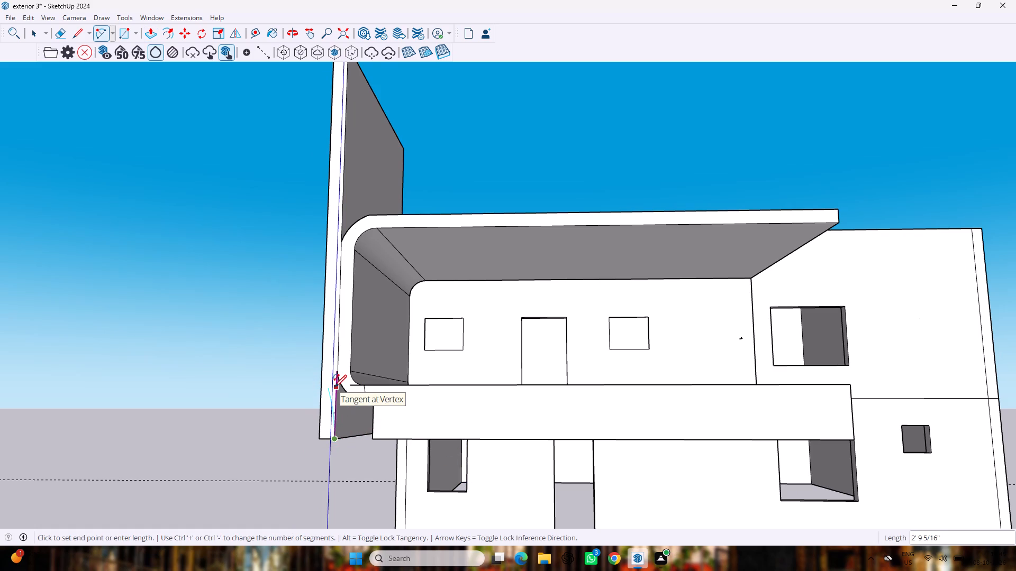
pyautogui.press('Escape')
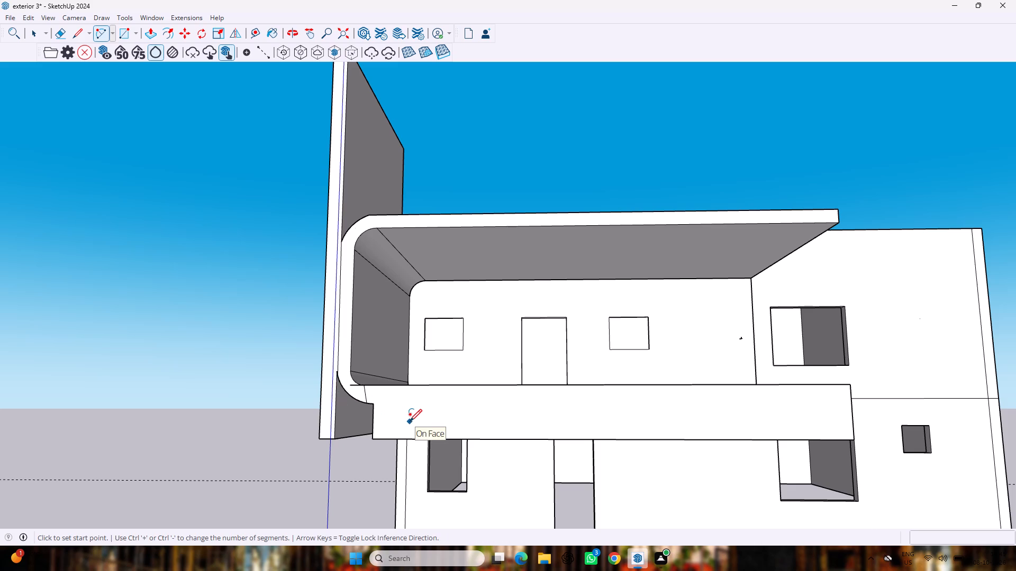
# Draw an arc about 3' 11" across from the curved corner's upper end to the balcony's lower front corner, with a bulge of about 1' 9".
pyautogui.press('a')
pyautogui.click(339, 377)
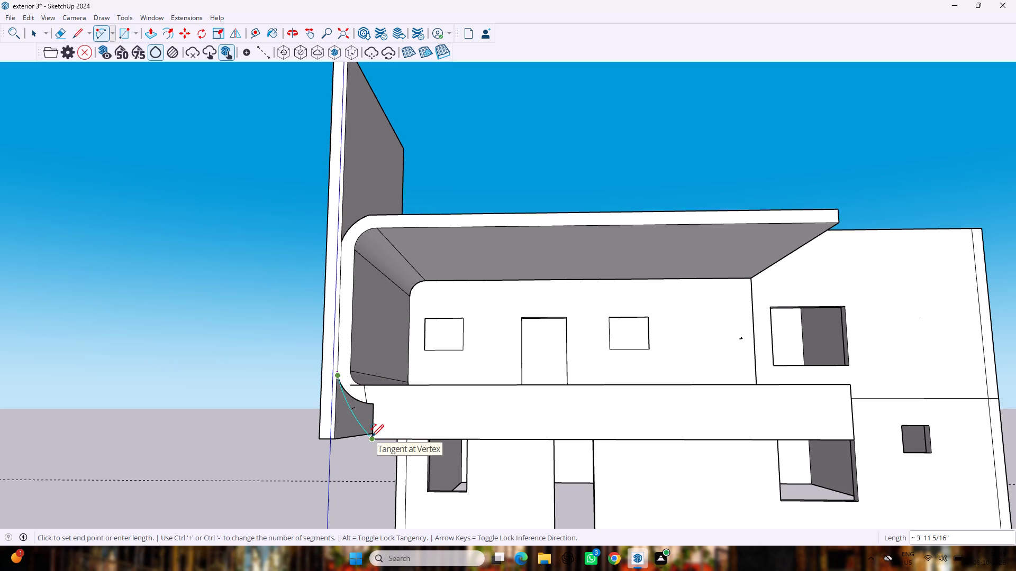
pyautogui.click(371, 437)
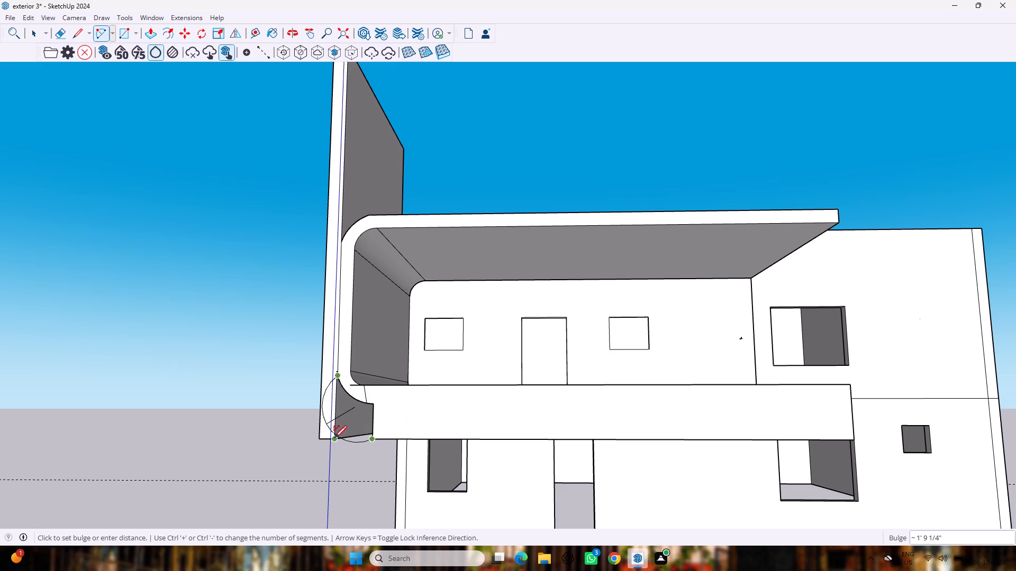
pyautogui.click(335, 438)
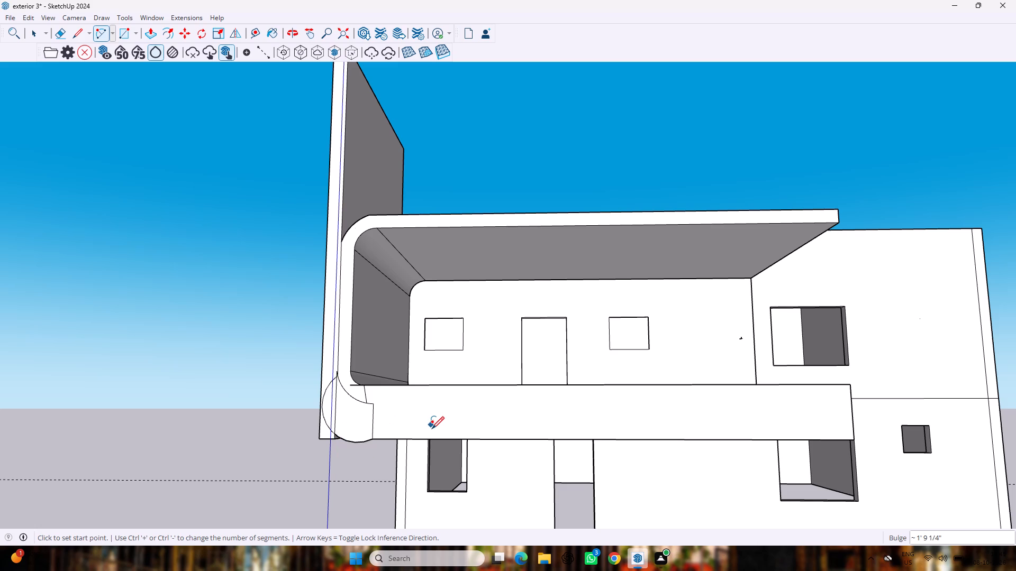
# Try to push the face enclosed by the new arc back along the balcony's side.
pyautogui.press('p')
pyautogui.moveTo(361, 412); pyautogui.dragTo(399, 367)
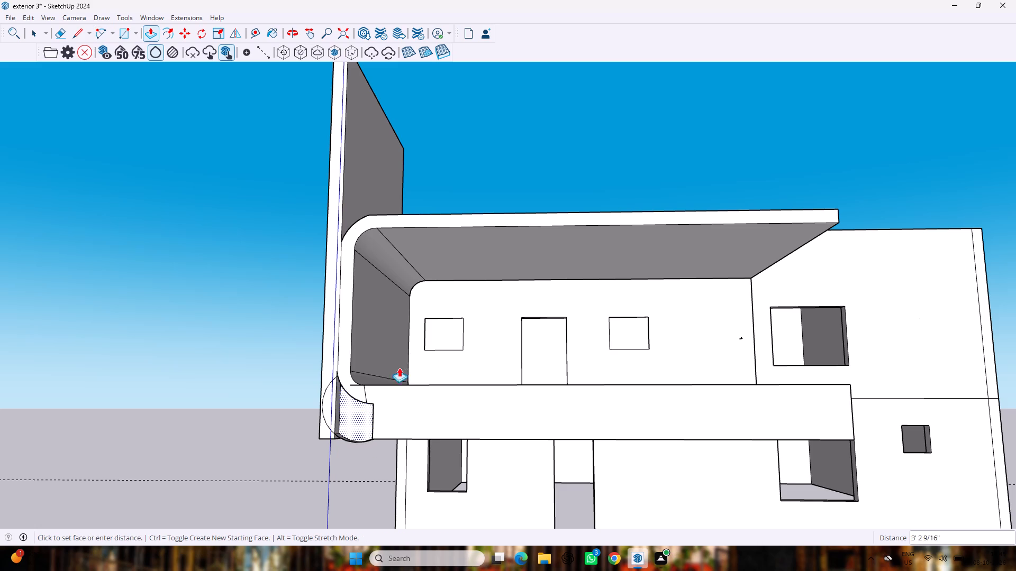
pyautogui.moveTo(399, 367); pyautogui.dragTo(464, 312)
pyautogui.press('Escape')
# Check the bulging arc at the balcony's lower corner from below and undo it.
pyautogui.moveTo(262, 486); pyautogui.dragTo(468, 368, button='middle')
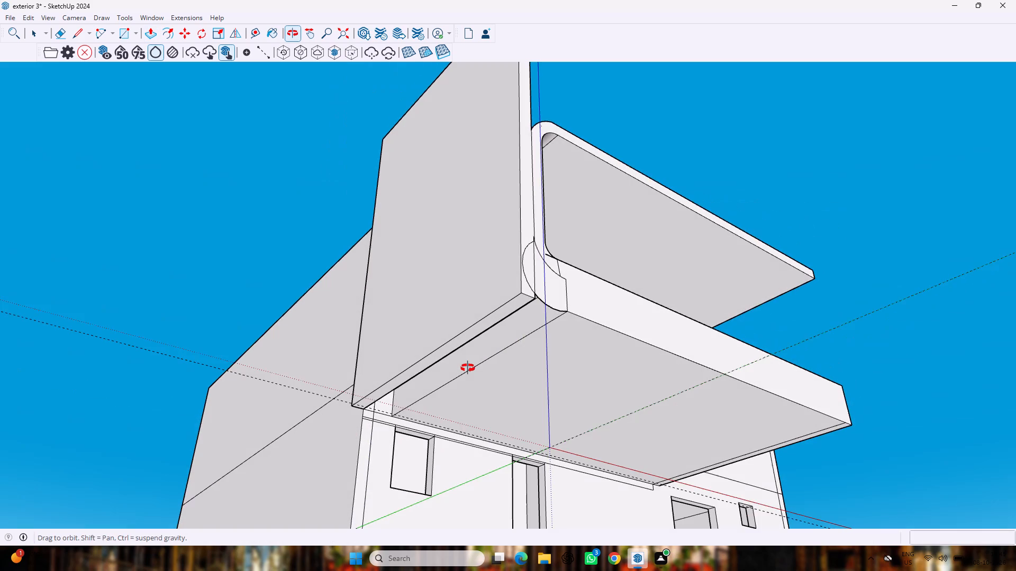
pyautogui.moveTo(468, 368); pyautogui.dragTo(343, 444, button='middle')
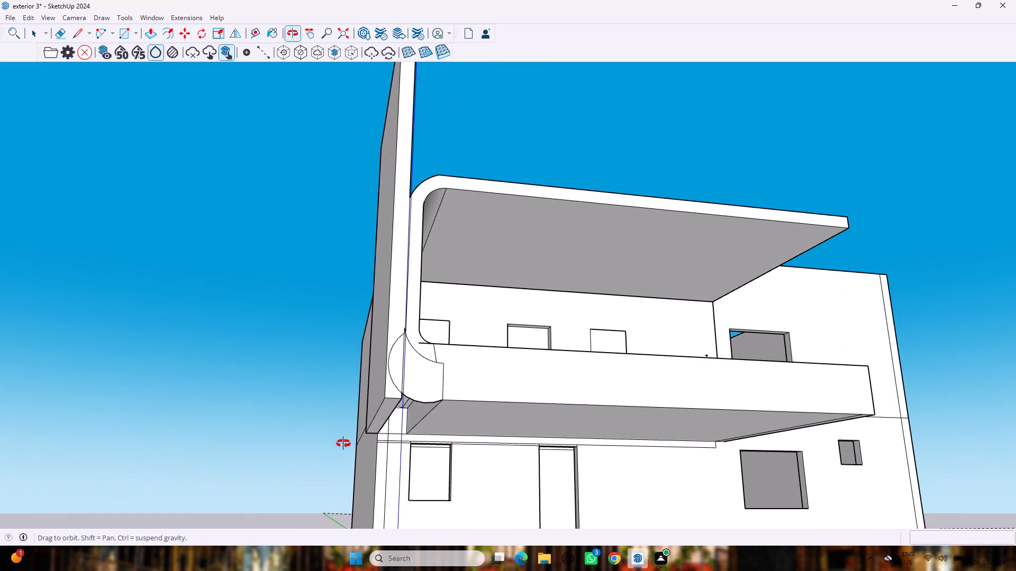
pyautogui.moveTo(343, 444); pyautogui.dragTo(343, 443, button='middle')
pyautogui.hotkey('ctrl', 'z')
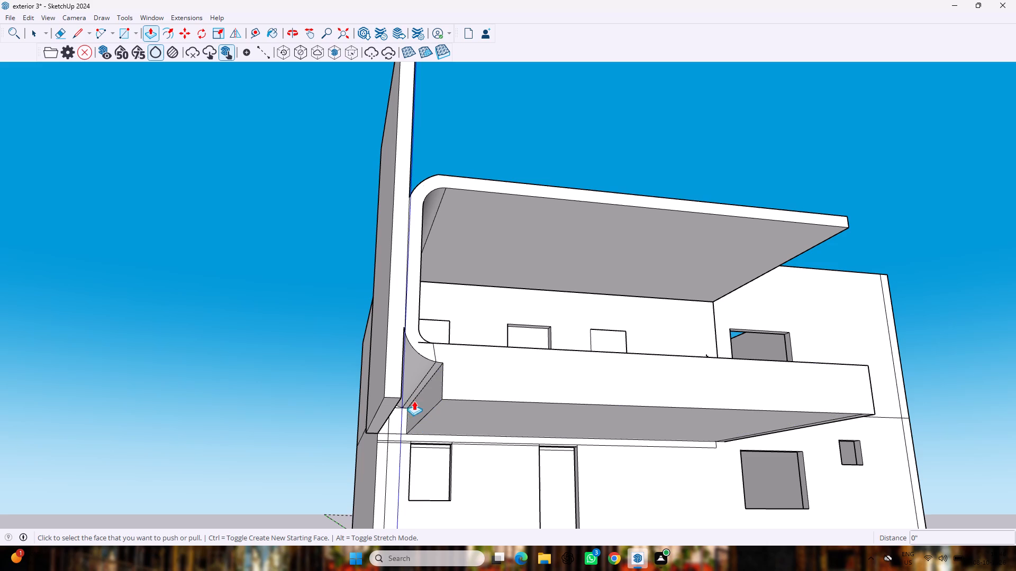
# Pull the balcony's recessed end face below the curved corner out about 2' 11/16" to meet the tall side wall.
pyautogui.moveTo(434, 397); pyautogui.dragTo(412, 401)
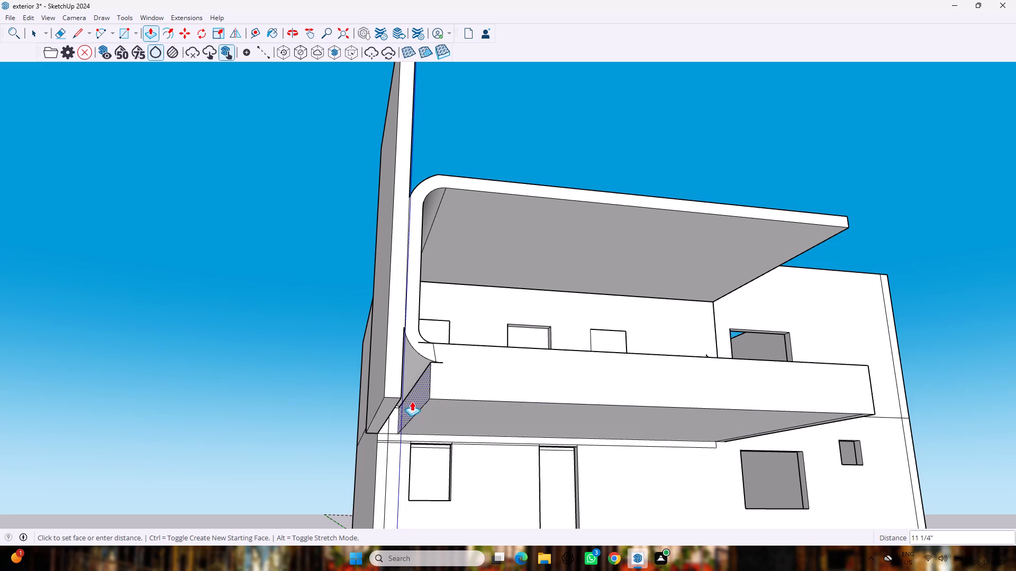
pyautogui.moveTo(412, 401); pyautogui.dragTo(386, 404)
# Erase the short slanted edge on the balcony's front face beside the curved lower corner.
pyautogui.moveTo(459, 377); pyautogui.dragTo(447, 434, button='middle')
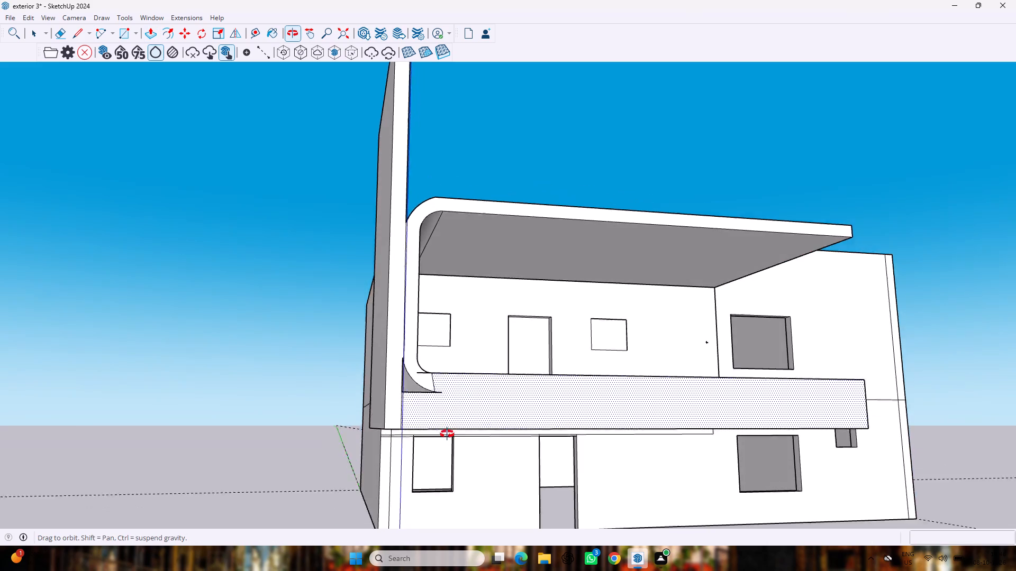
pyautogui.moveTo(447, 434); pyautogui.dragTo(442, 440, button='middle')
pyautogui.scroll(5, 427, 415)
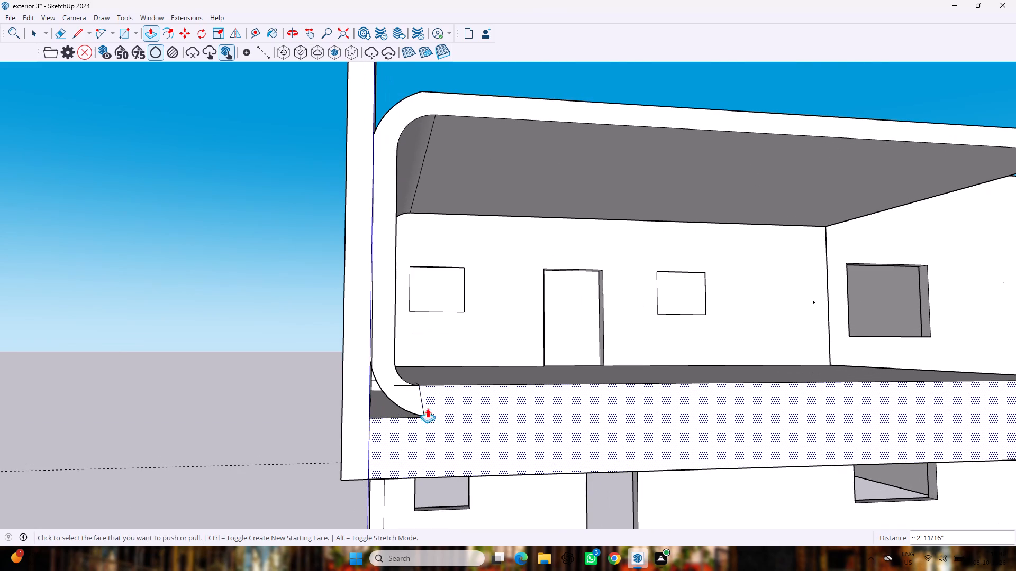
pyautogui.scroll(6, 449, 407)
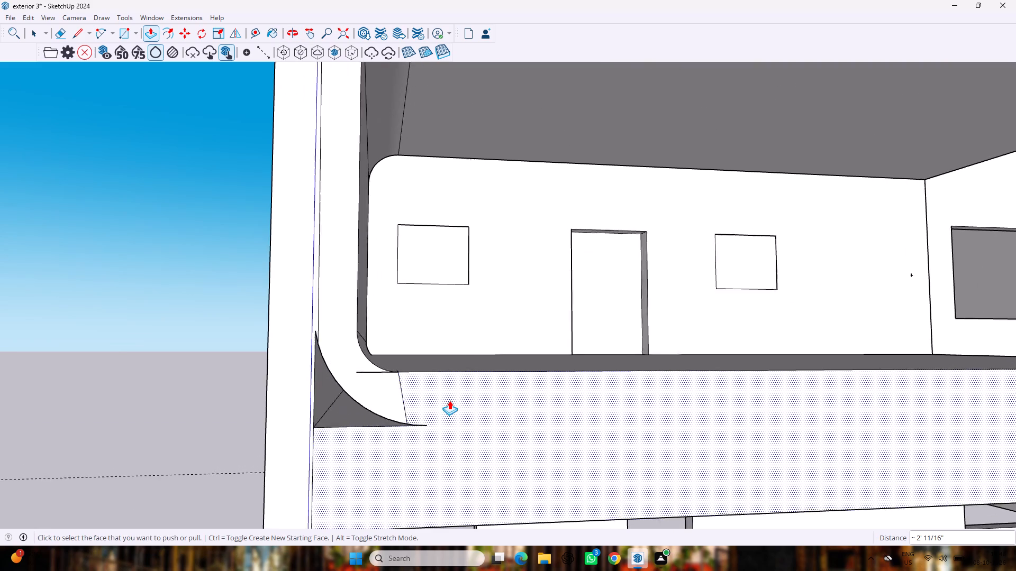
pyautogui.scroll(1, 449, 400)
pyautogui.press('e')
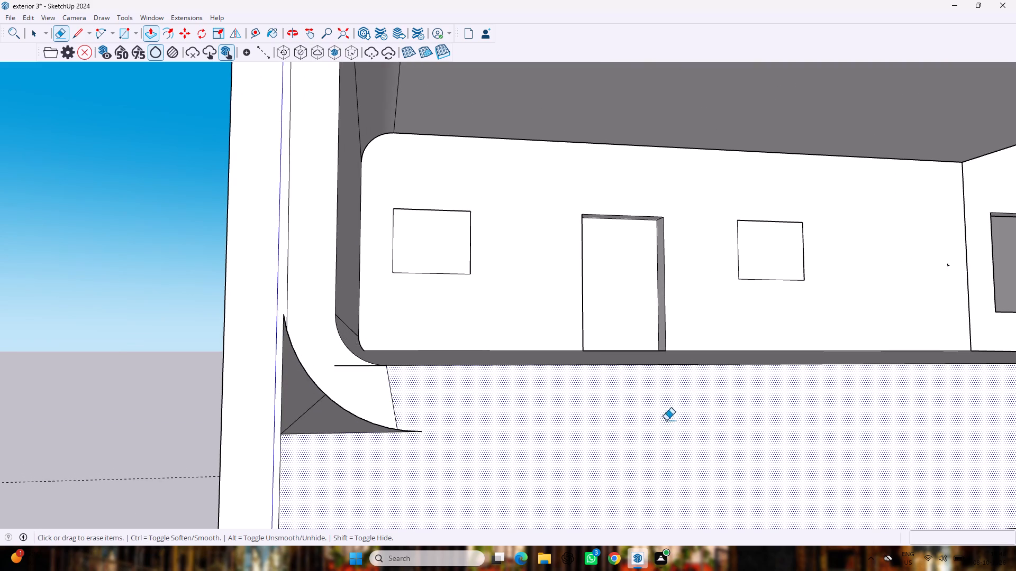
pyautogui.moveTo(423, 397); pyautogui.dragTo(385, 398)
# Close the open curved corner with a line about 2' 11/16" long from its lower wall corner to the arc's lower end.
pyautogui.scroll(-2, 406, 395)
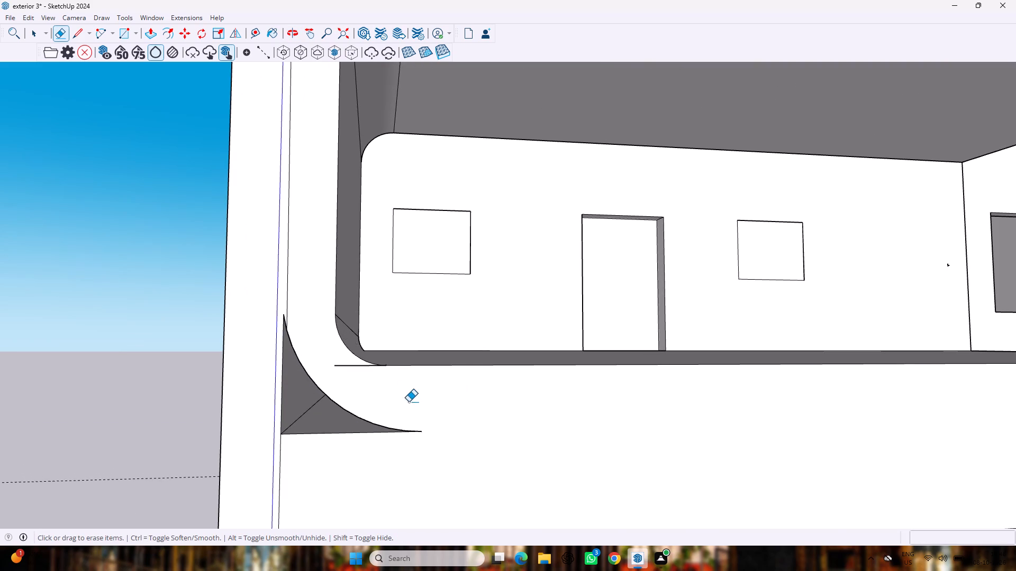
pyautogui.scroll(-5, 409, 402)
pyautogui.scroll(4, 419, 418)
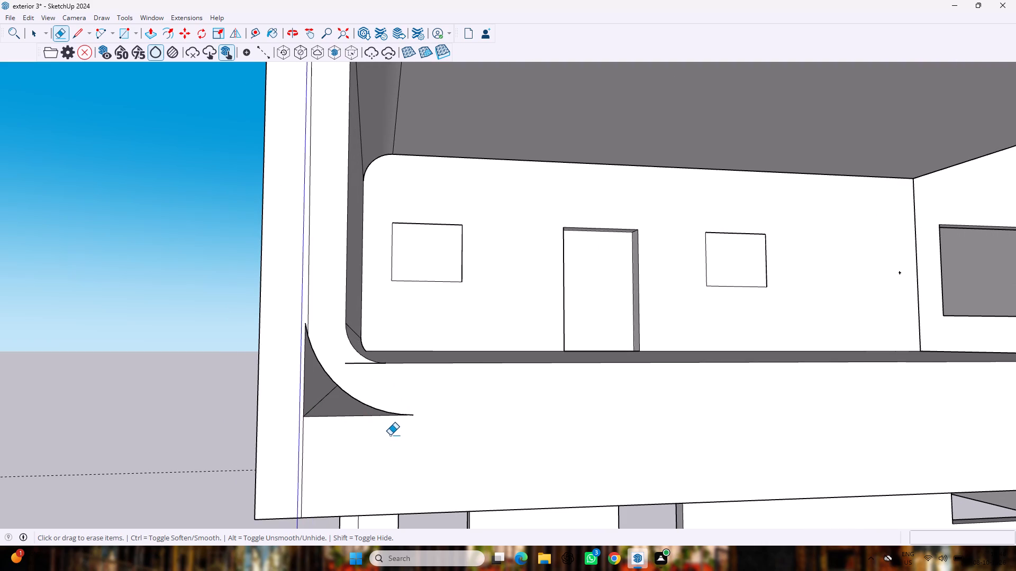
pyautogui.press('r')
pyautogui.press('l')
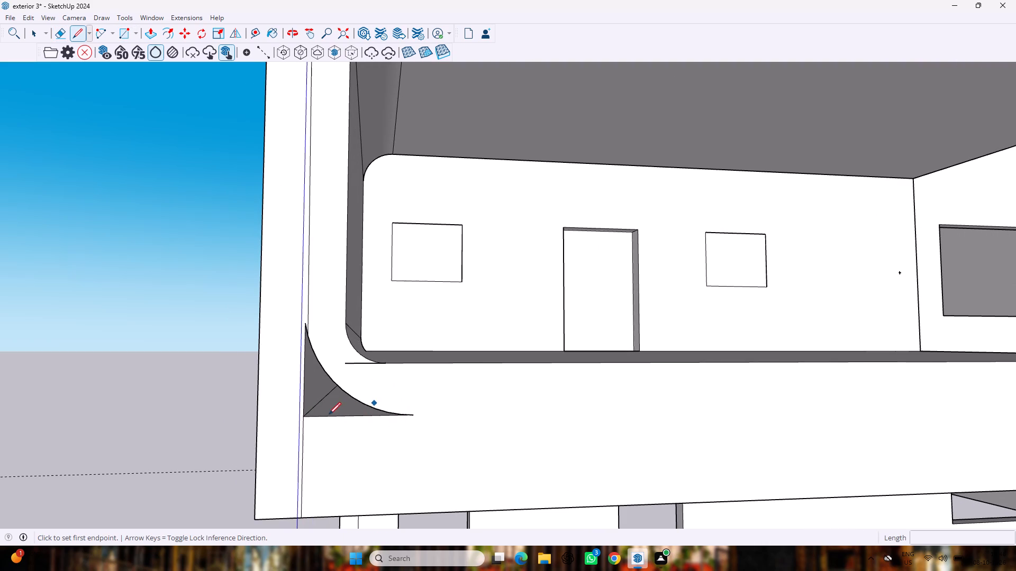
pyautogui.click(304, 417)
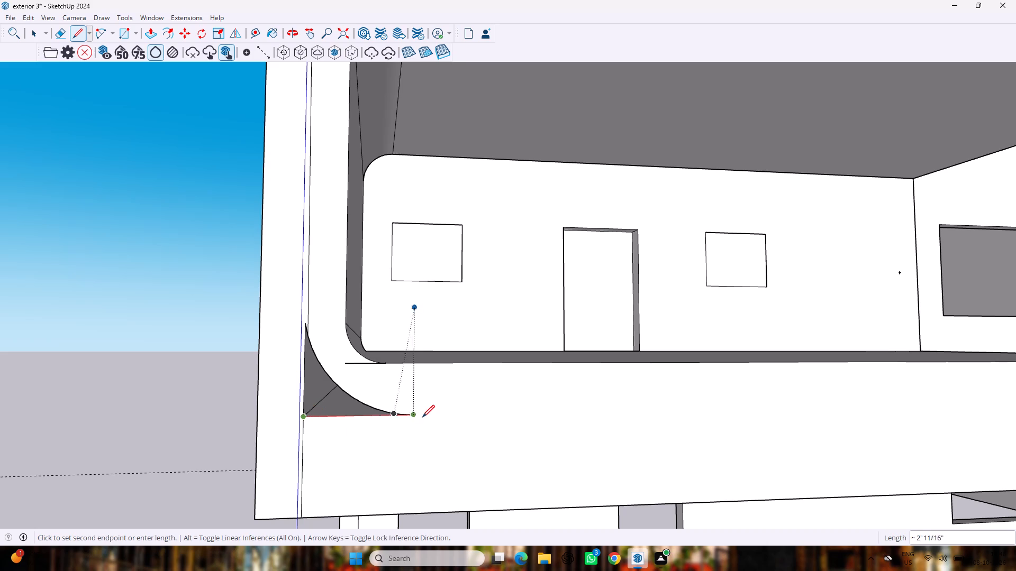
pyautogui.scroll(7, 415, 414)
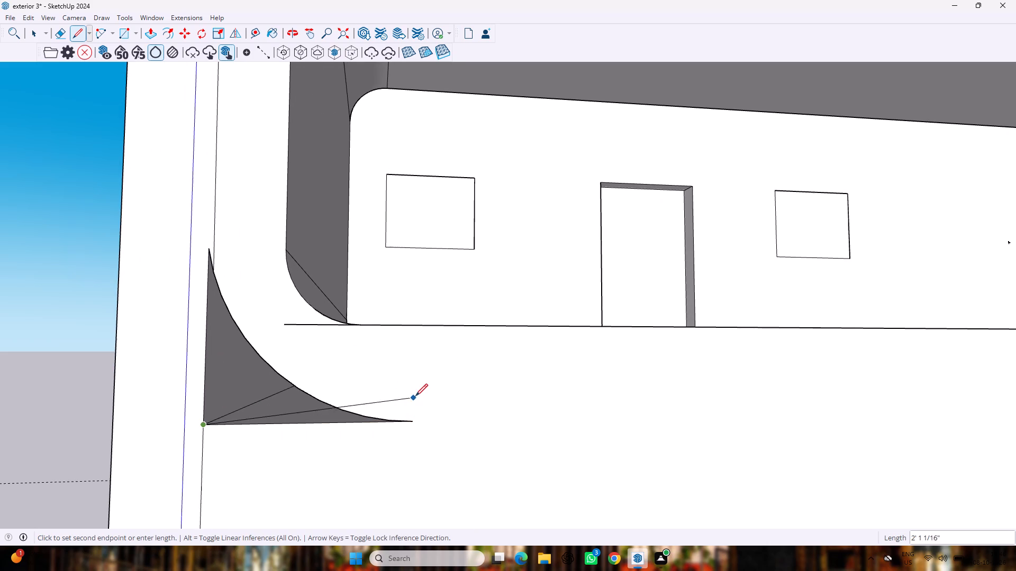
pyautogui.click(413, 422)
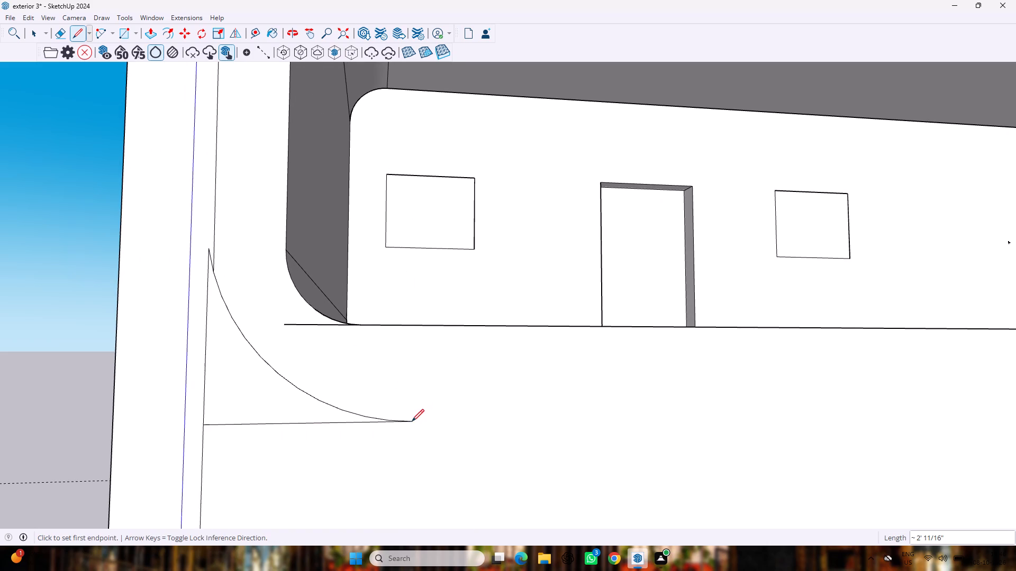
# Erase the arc and the horizontal line at the lower corner to merge the balcony's front face with the wall.
pyautogui.scroll(-8, 384, 412)
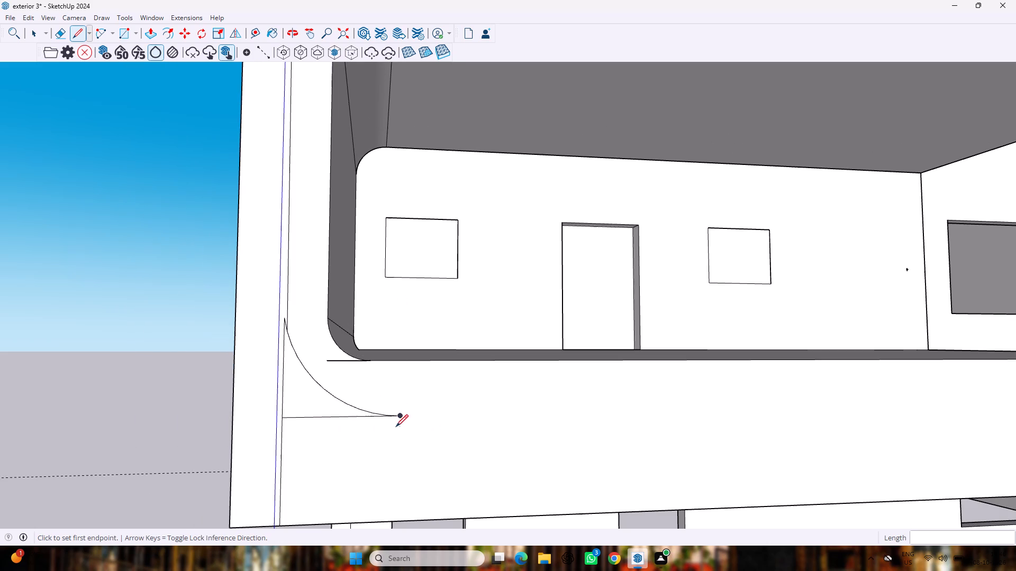
pyautogui.press('e')
pyautogui.moveTo(370, 389); pyautogui.dragTo(329, 410)
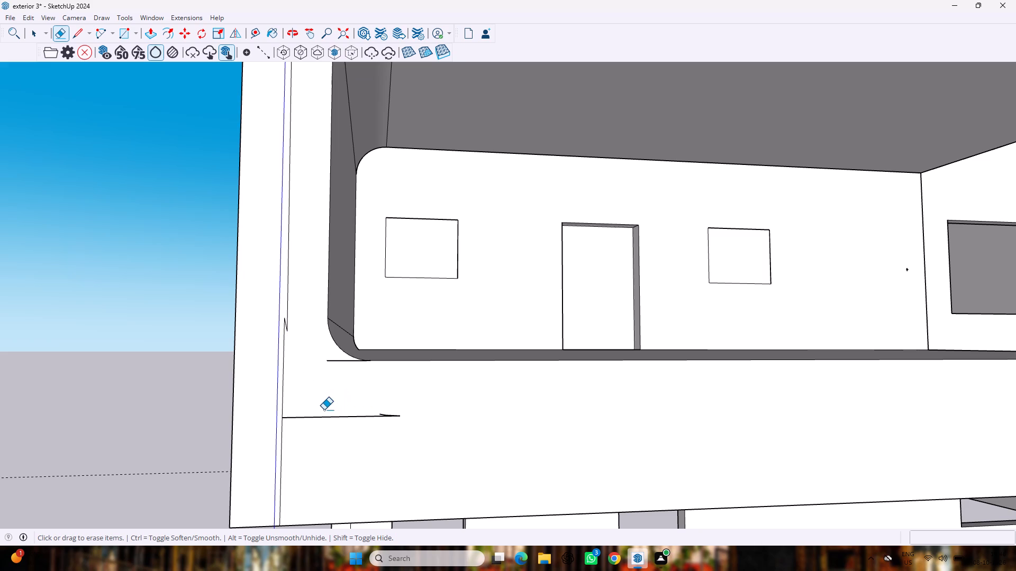
pyautogui.moveTo(324, 409); pyautogui.dragTo(329, 433)
pyautogui.scroll(-1, 334, 431)
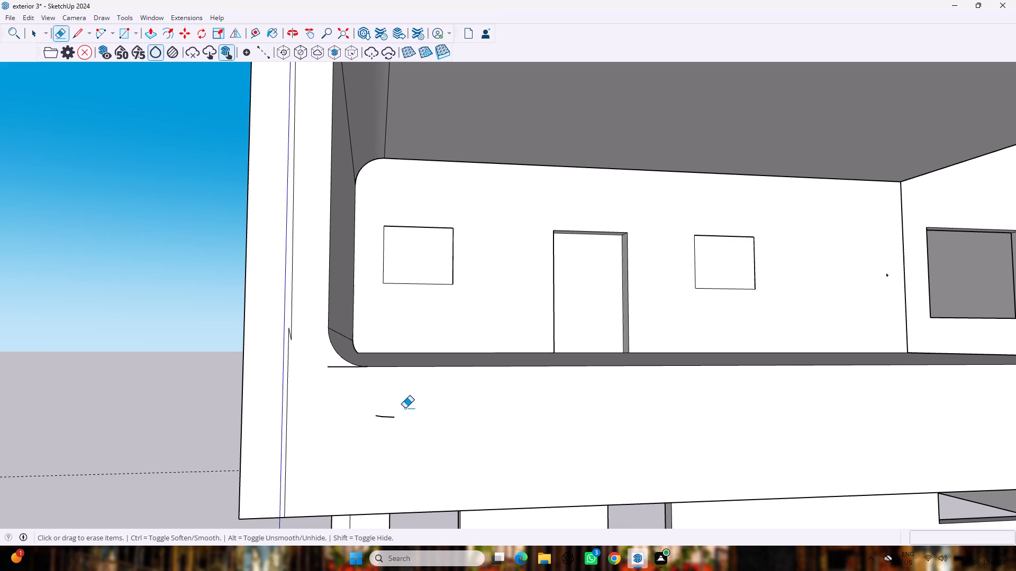
pyautogui.moveTo(404, 408); pyautogui.dragTo(378, 429)
# Erase the leftover vertical seam and arc stubs on the front face between the tall side wall and the balcony.
pyautogui.scroll(-7, 382, 415)
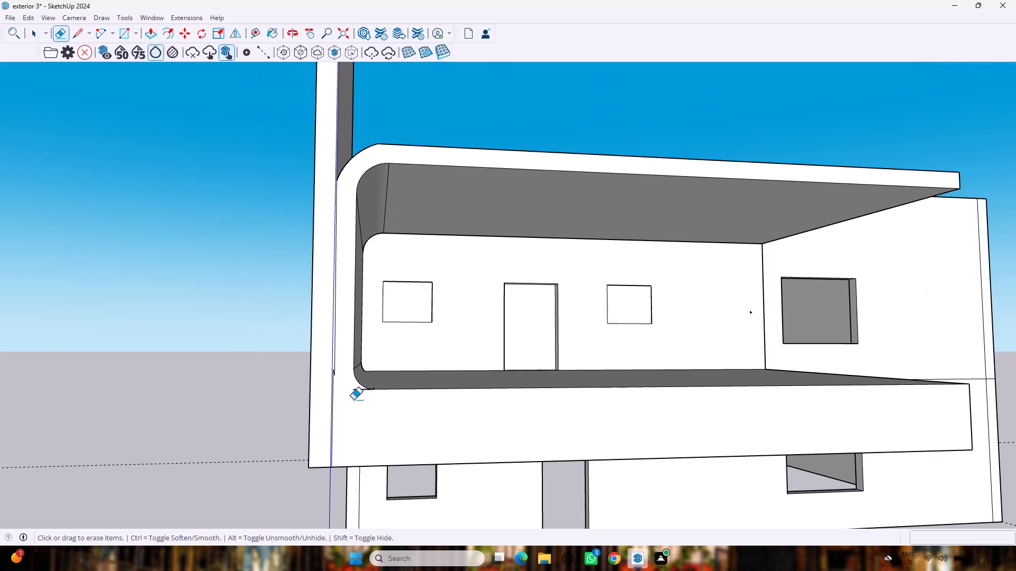
pyautogui.scroll(18, 336, 375)
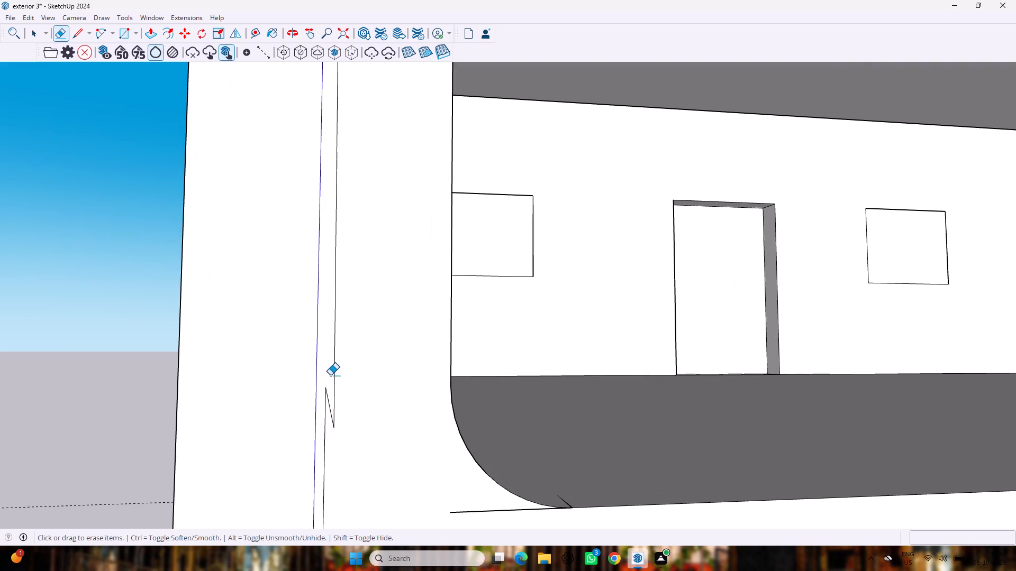
pyautogui.moveTo(330, 377); pyautogui.dragTo(339, 402)
pyautogui.moveTo(339, 400); pyautogui.dragTo(325, 425)
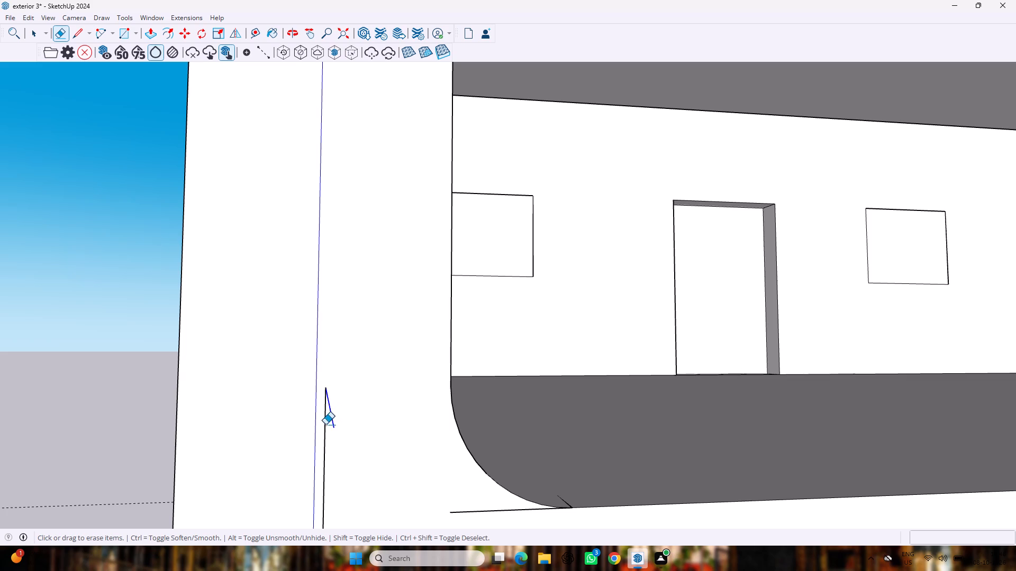
pyautogui.moveTo(325, 425); pyautogui.dragTo(324, 426)
pyautogui.click(324, 426)
pyautogui.scroll(-10, 319, 419)
pyautogui.moveTo(290, 414); pyautogui.dragTo(542, 317, button='middle')
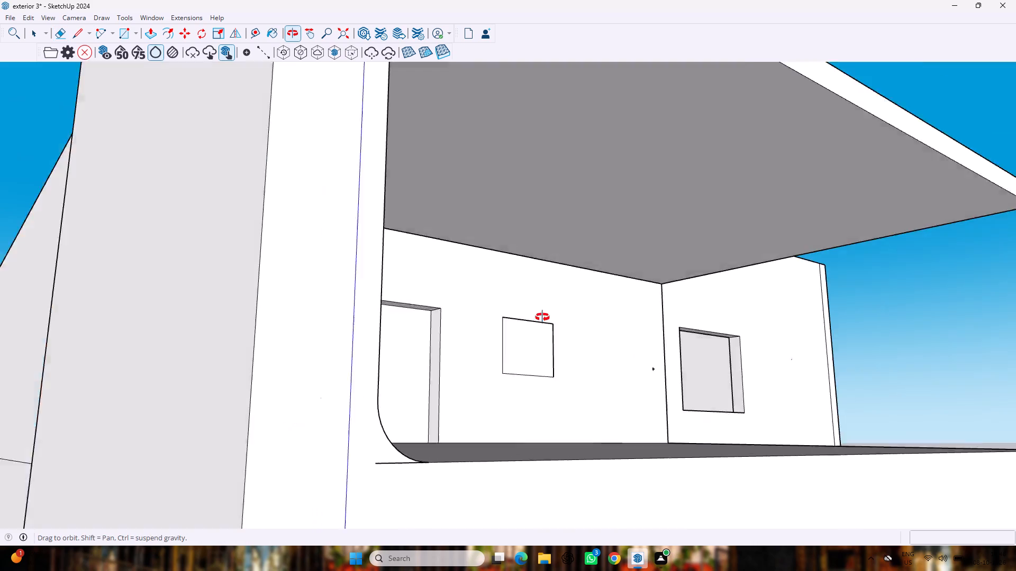
pyautogui.moveTo(542, 317); pyautogui.dragTo(551, 320, button='middle')
pyautogui.scroll(-8, 551, 319)
pyautogui.scroll(6, 498, 378)
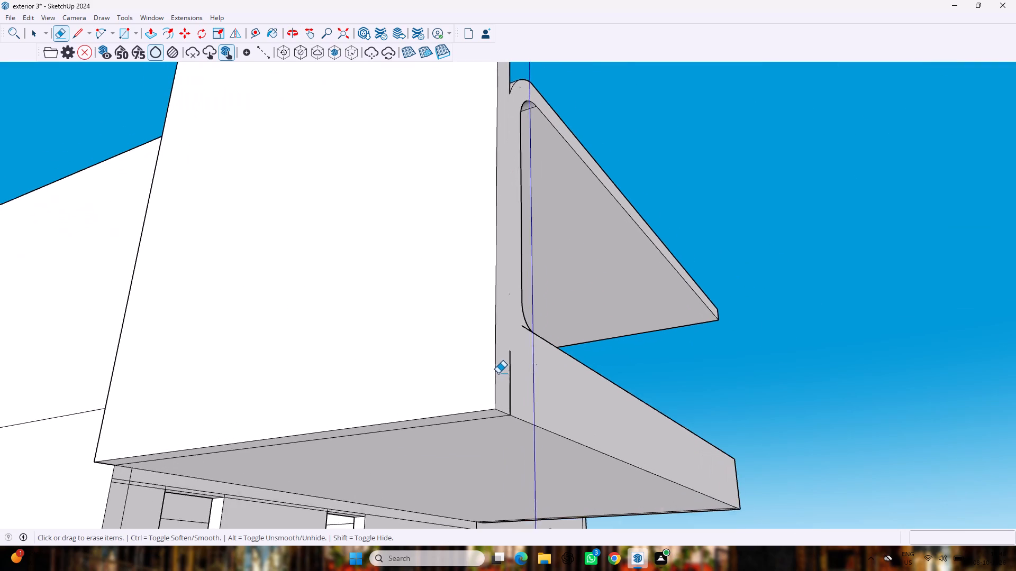
pyautogui.moveTo(521, 377); pyautogui.dragTo(500, 392)
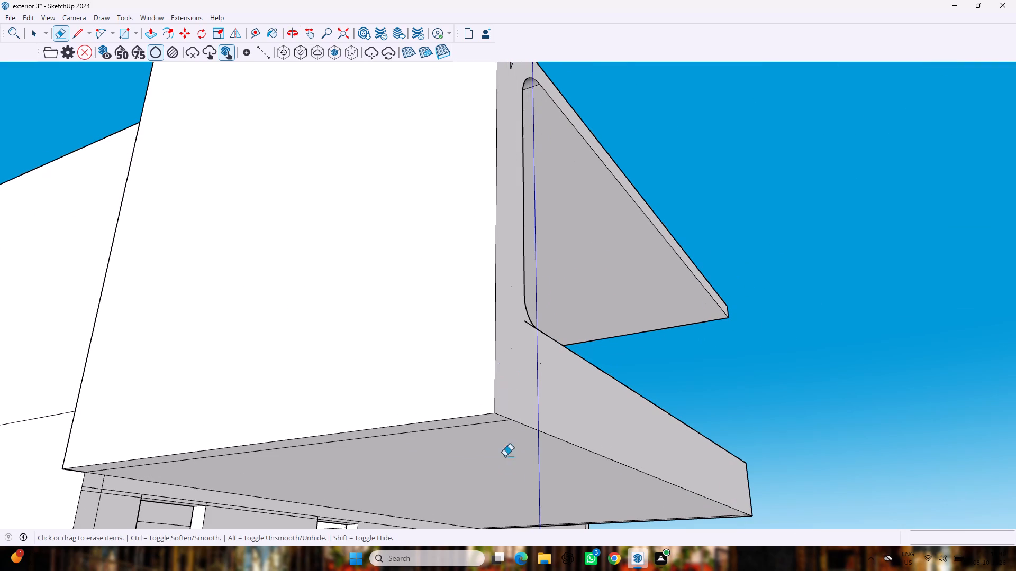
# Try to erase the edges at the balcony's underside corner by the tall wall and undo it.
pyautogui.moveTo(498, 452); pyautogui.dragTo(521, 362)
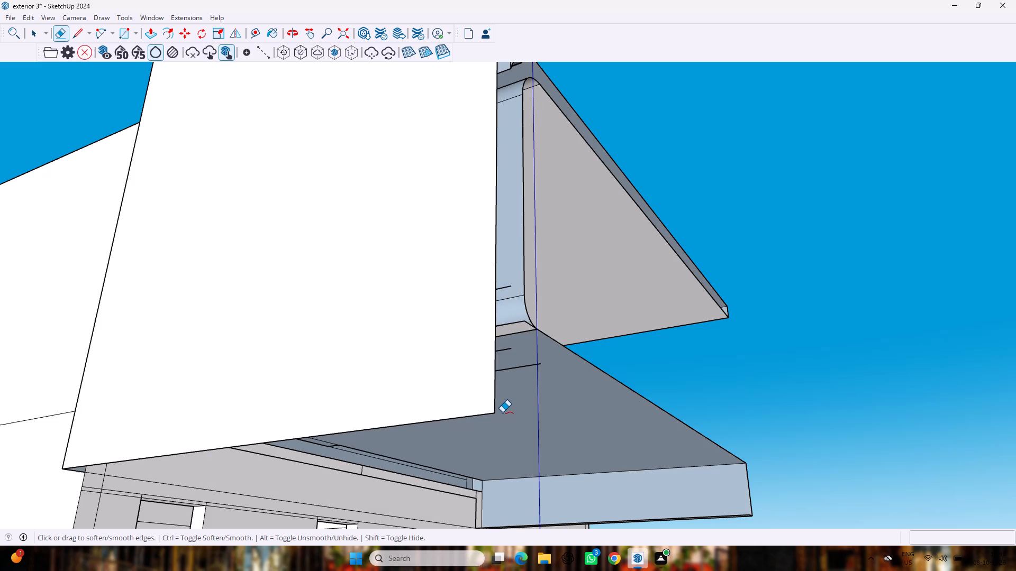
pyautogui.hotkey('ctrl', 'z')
# Erase the leftover seam line on the underside where the balcony meets the tall side wall.
pyautogui.scroll(4, 491, 422)
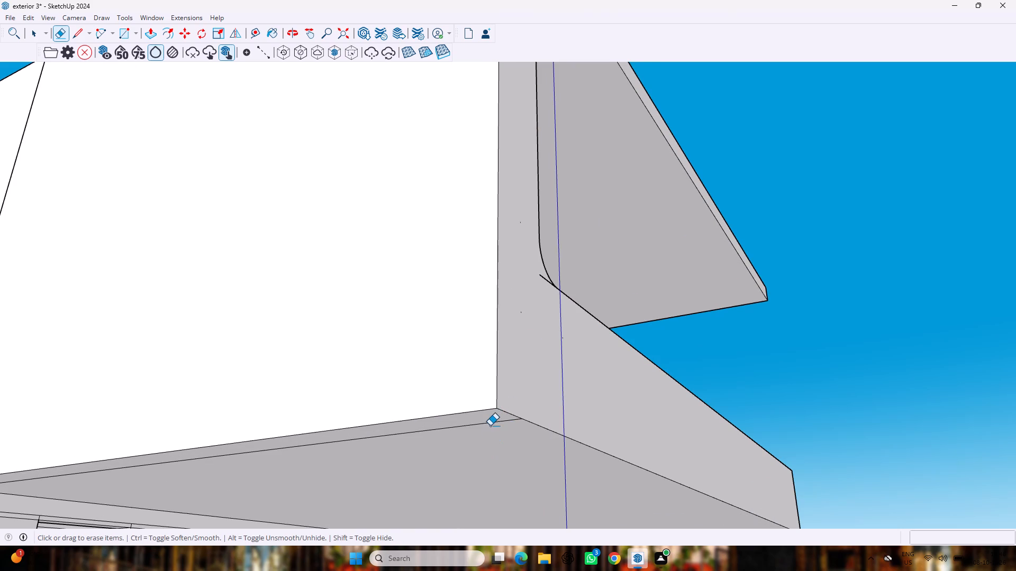
pyautogui.moveTo(490, 425); pyautogui.dragTo(496, 431)
pyautogui.moveTo(494, 414); pyautogui.dragTo(501, 425)
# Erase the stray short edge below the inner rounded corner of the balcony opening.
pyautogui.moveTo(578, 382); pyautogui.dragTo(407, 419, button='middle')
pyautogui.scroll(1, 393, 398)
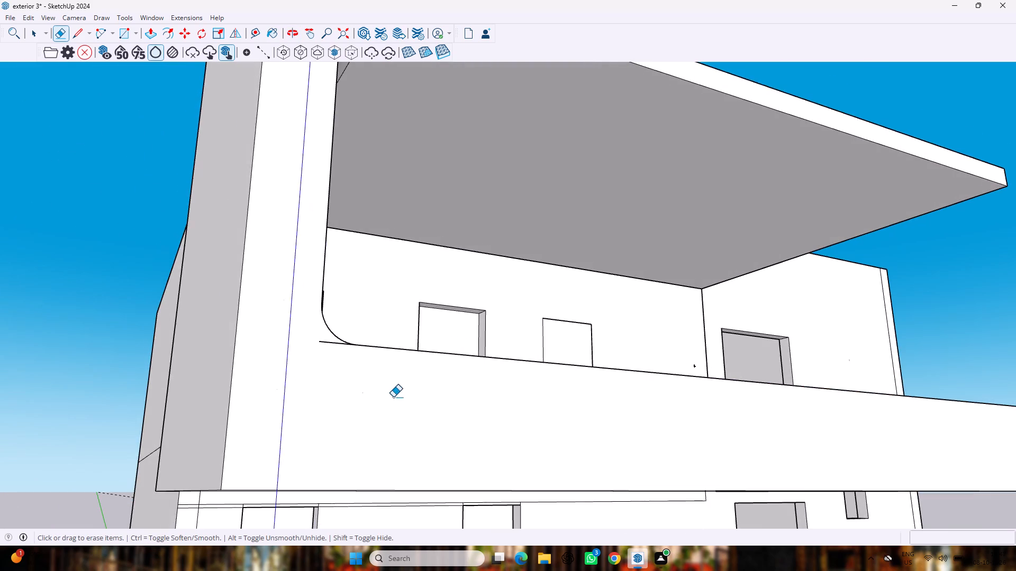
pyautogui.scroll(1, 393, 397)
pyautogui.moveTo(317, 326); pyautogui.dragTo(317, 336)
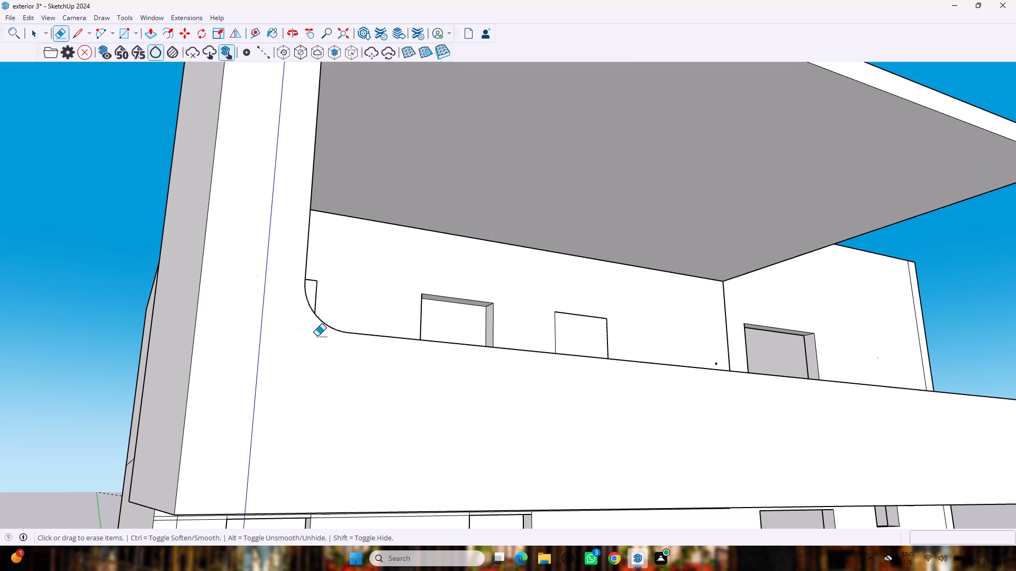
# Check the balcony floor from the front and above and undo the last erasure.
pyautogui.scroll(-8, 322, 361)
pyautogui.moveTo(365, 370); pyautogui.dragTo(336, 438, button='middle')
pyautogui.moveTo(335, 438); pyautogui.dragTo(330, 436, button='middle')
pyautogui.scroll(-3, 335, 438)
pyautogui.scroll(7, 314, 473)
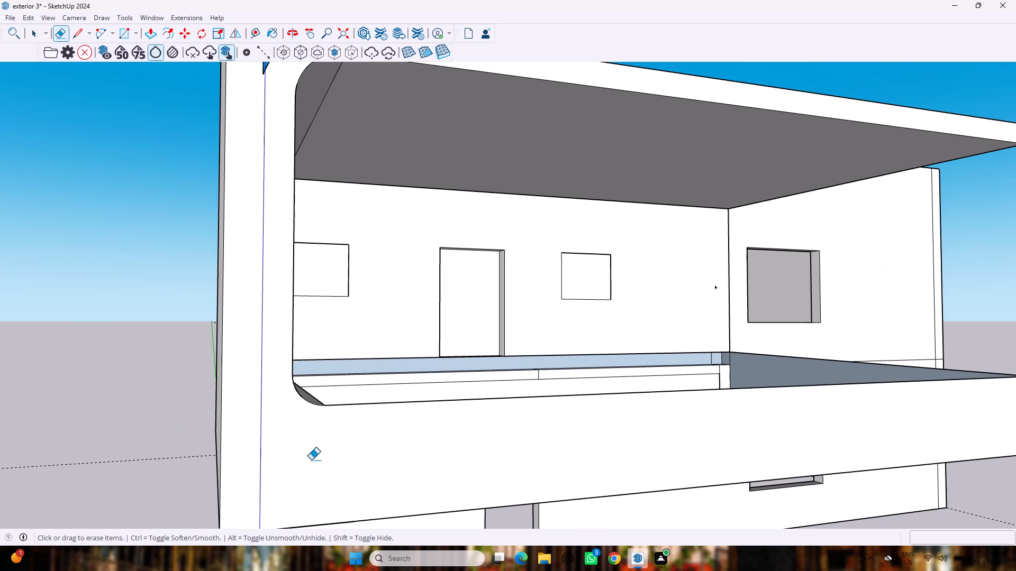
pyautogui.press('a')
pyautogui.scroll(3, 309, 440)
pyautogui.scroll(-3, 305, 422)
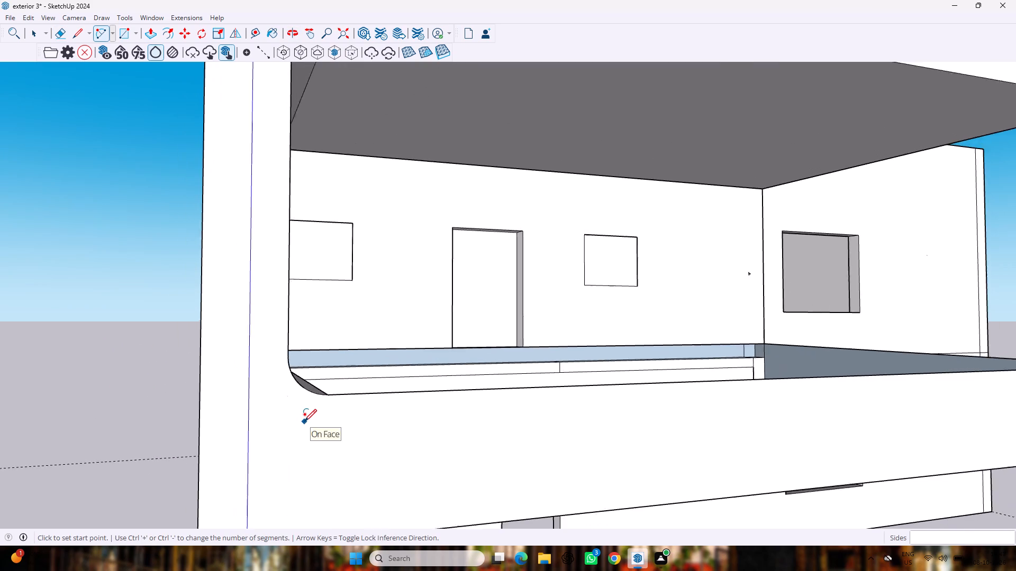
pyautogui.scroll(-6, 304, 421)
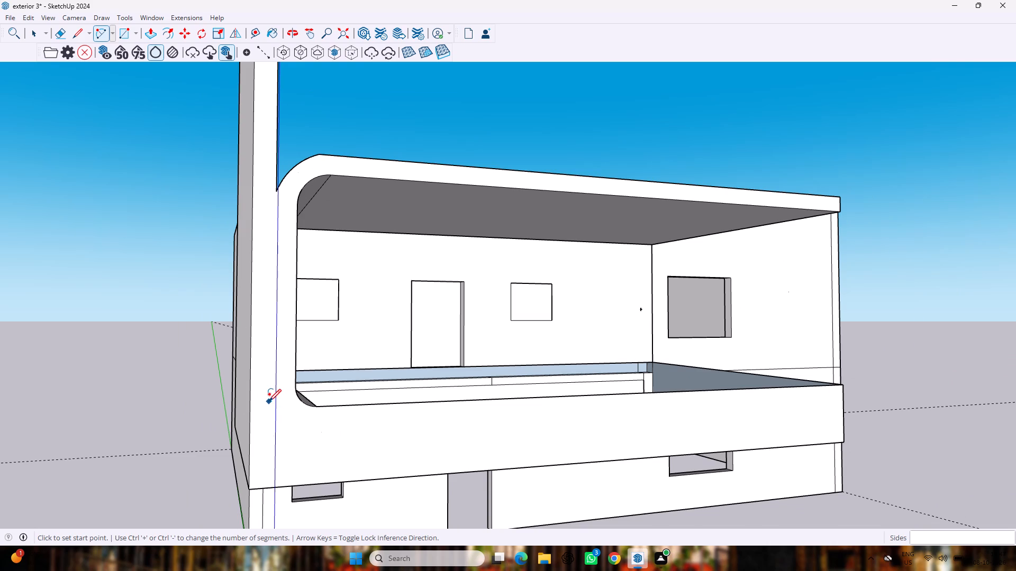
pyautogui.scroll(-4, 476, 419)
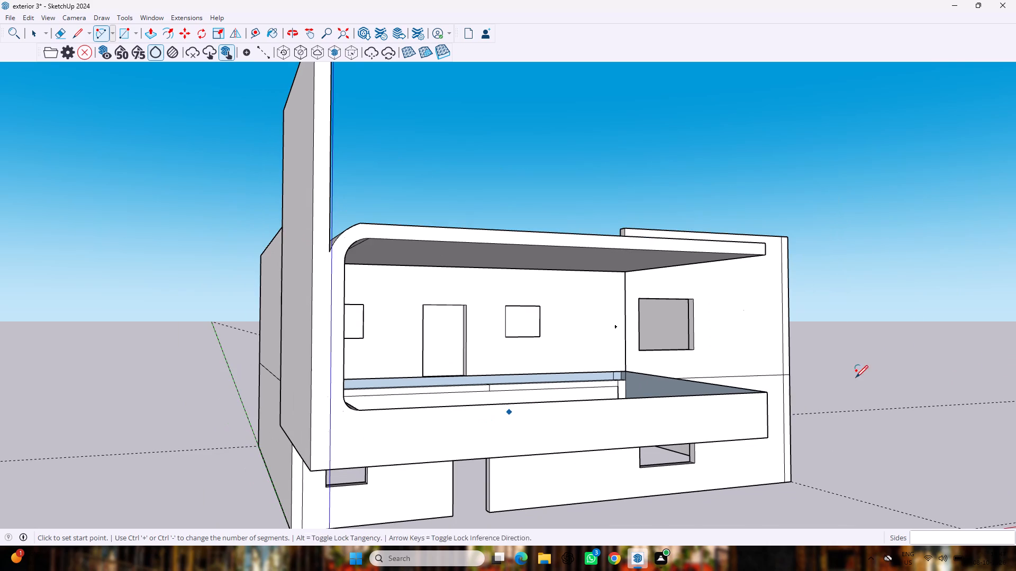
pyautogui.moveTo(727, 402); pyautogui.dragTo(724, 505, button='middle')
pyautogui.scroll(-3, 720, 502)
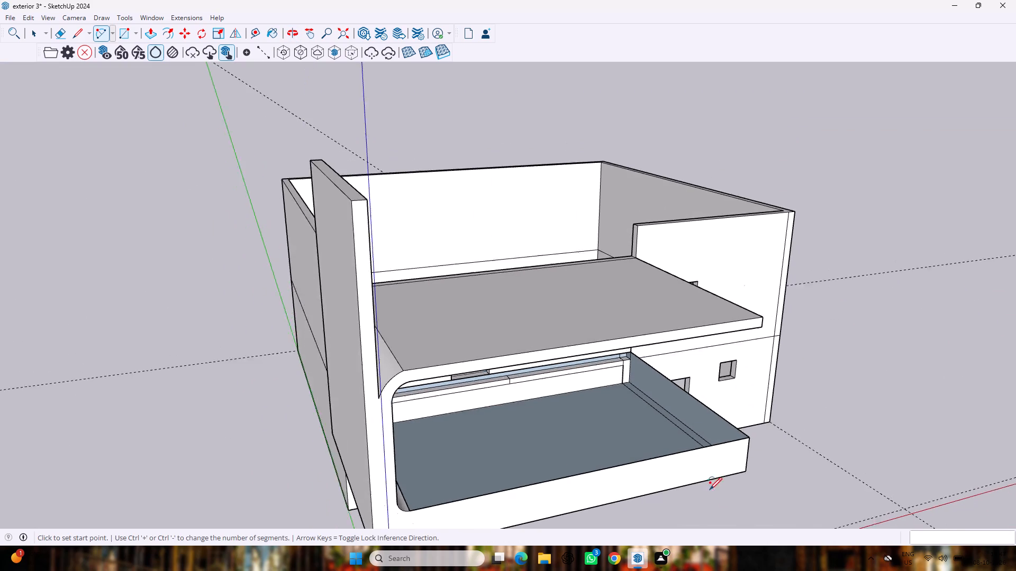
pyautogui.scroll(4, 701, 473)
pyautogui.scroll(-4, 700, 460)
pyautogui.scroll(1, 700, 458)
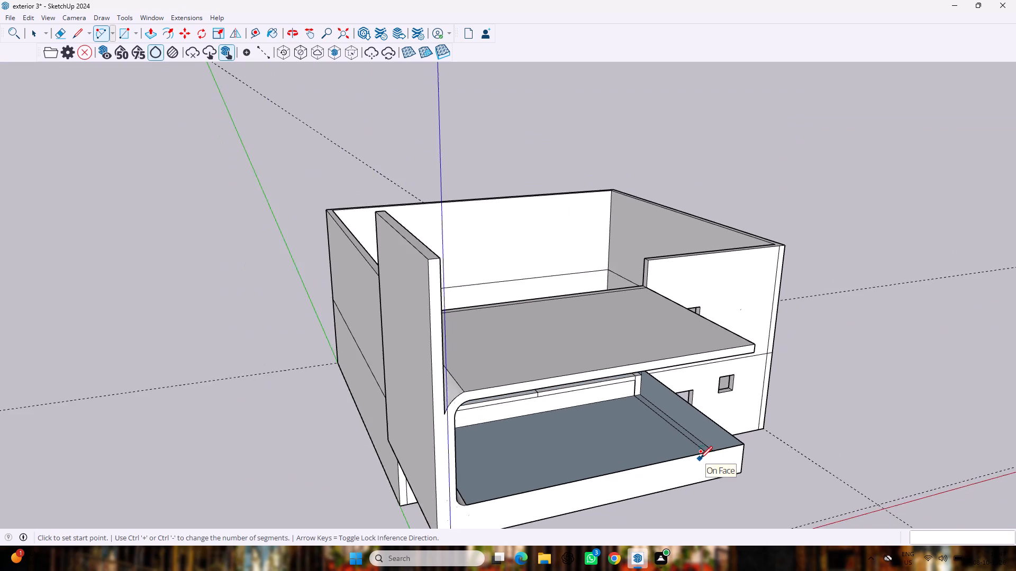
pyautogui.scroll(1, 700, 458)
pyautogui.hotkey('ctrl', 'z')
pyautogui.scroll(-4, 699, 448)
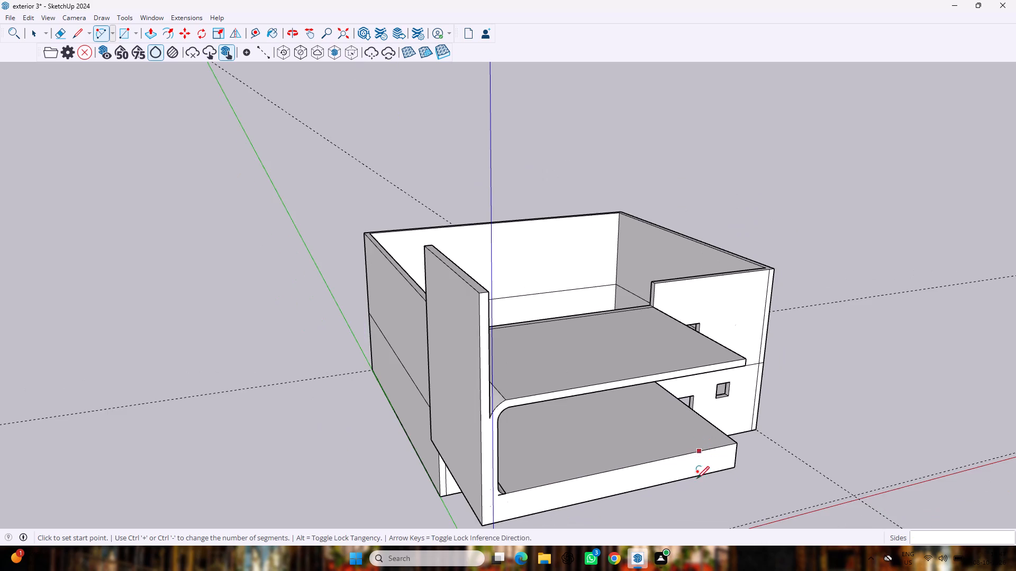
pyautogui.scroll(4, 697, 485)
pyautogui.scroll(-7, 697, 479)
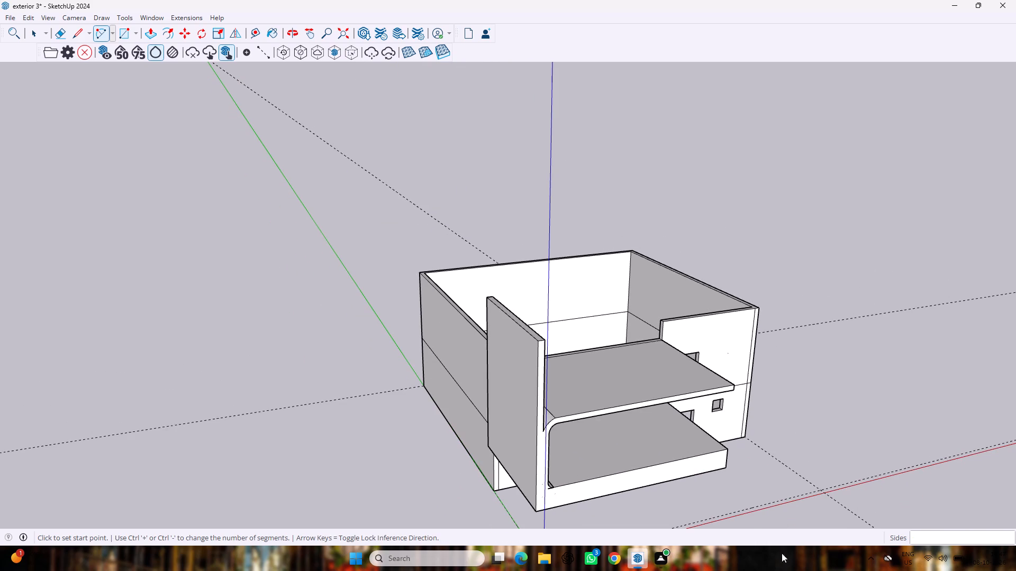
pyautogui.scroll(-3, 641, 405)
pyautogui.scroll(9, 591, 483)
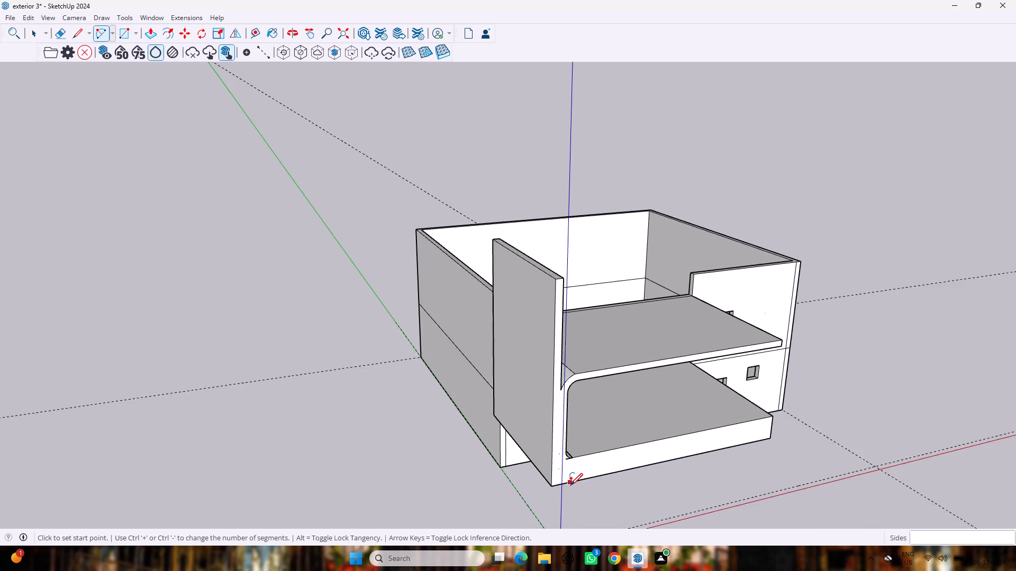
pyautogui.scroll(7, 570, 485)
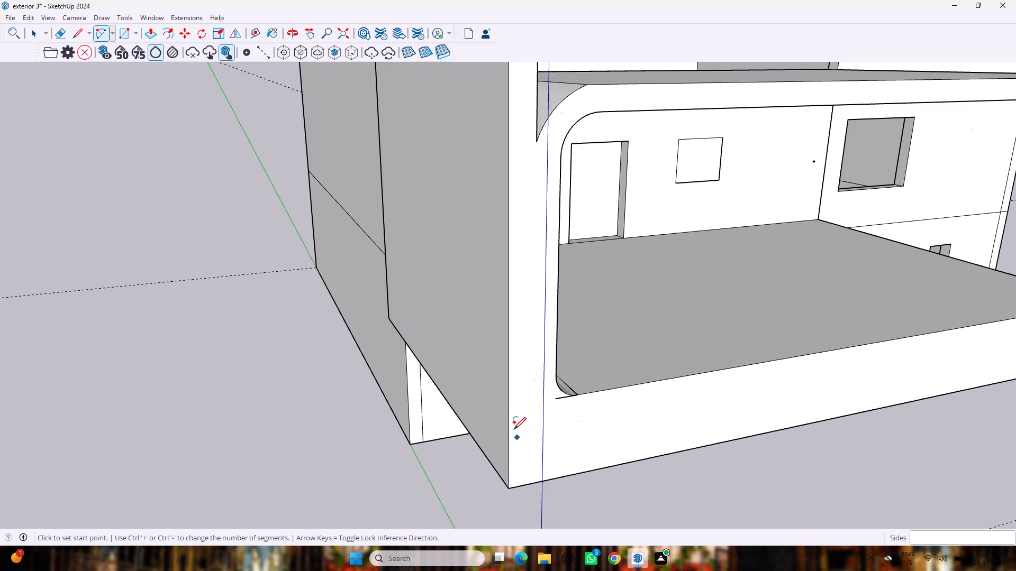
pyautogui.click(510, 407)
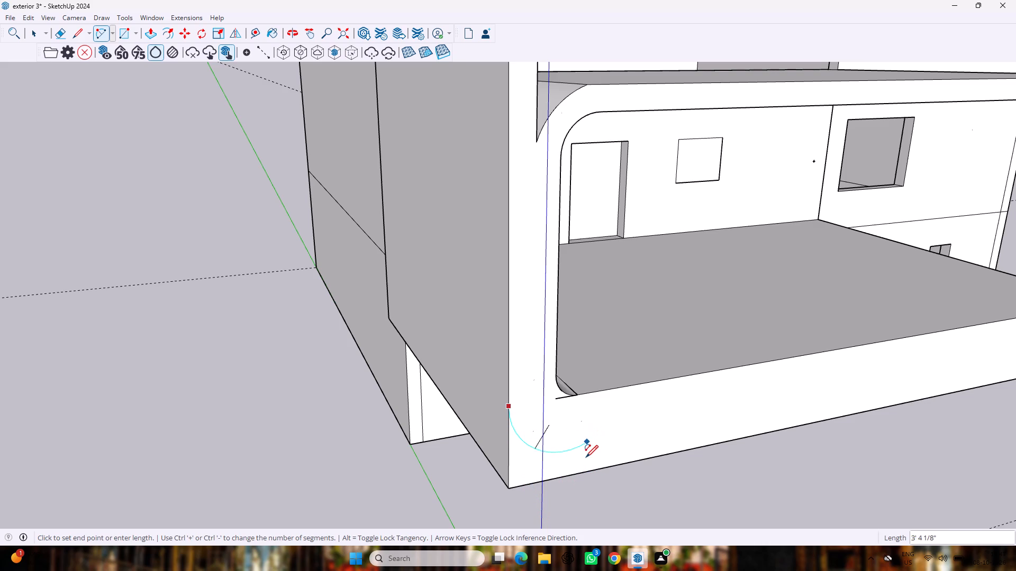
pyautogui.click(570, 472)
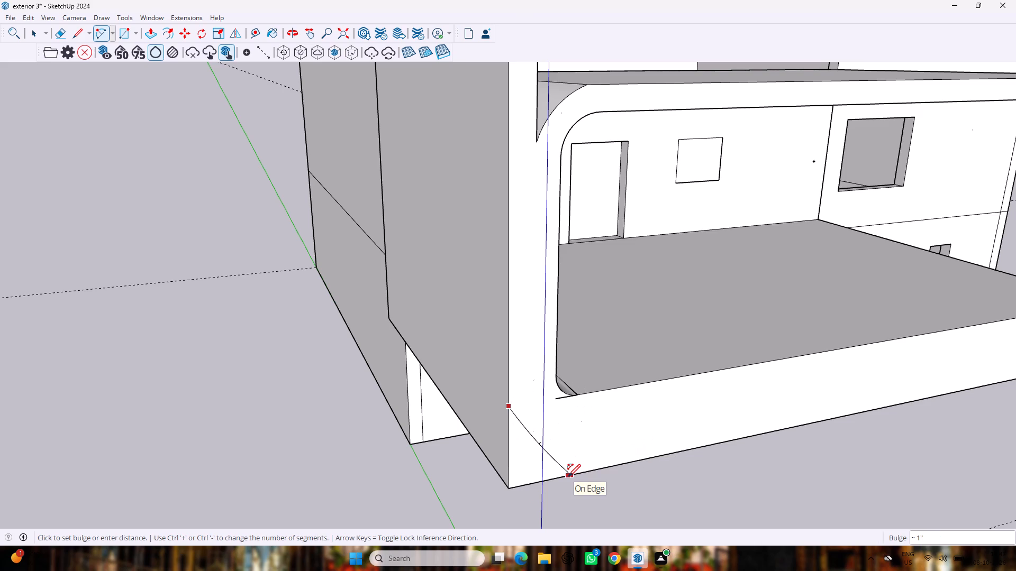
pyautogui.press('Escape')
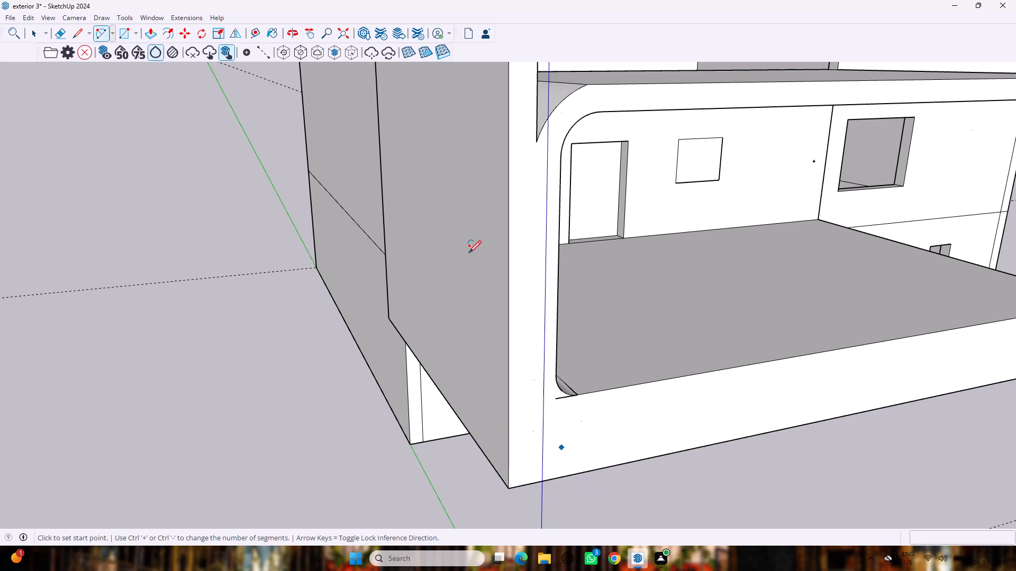
# Draw an arc across the lower outer corner of the tall wall's front face, with a bulge of about 8 1/2".
pyautogui.click(585, 473)
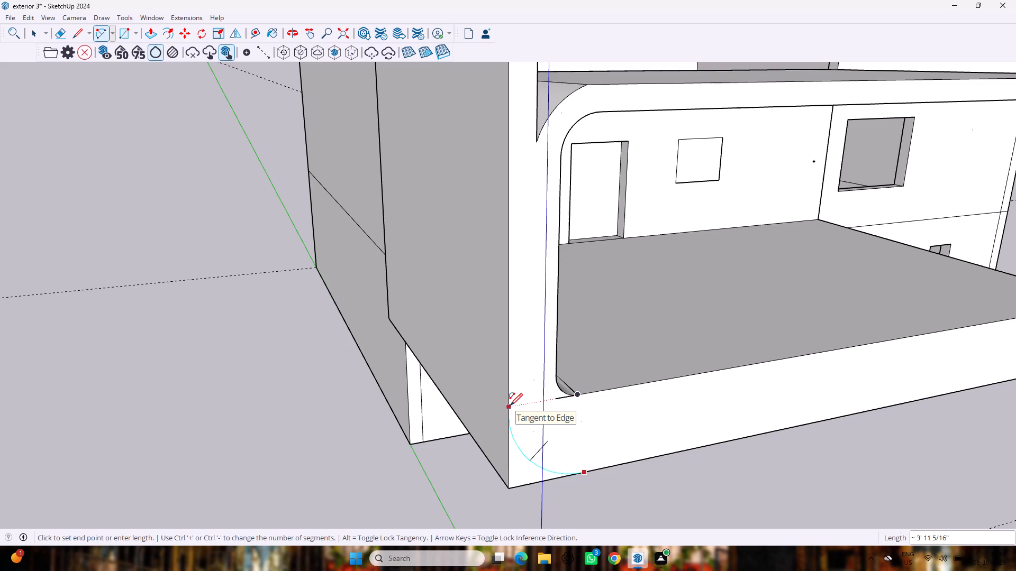
pyautogui.click(510, 406)
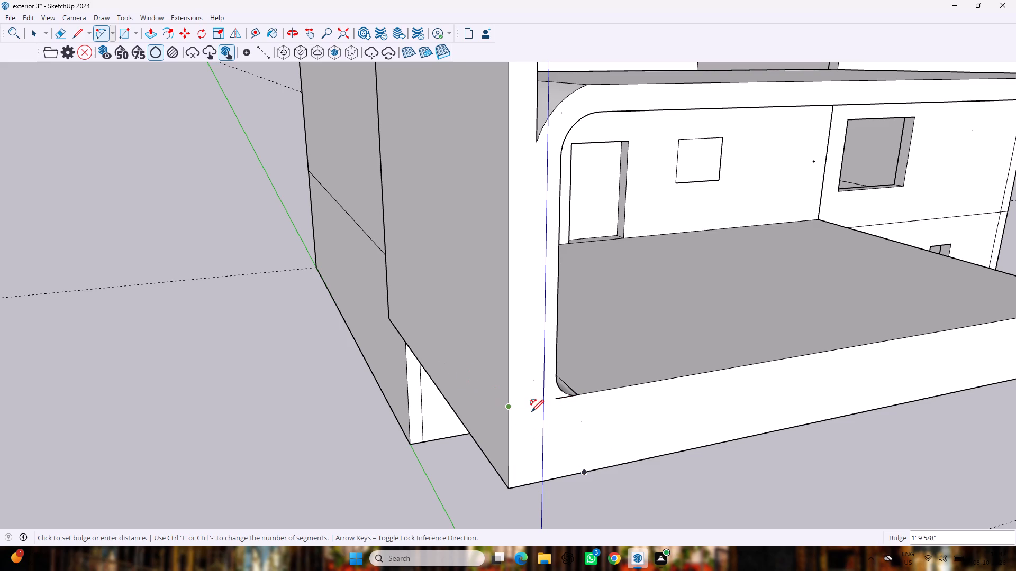
pyautogui.click(521, 451)
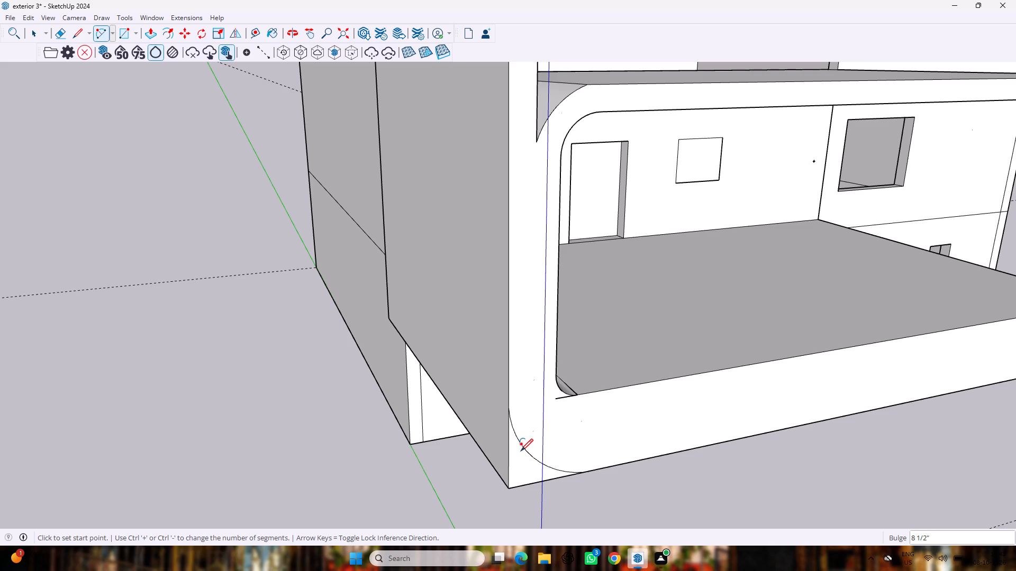
# Push the corner piece outside the arc back about 17' 4" through the tall wall's depth to round the lower corner.
pyautogui.press('space')
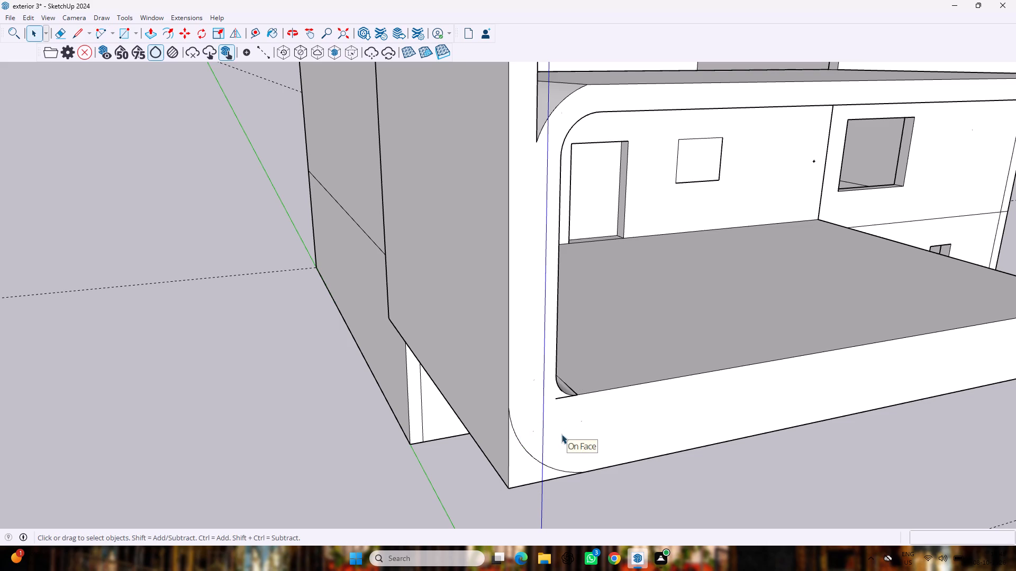
pyautogui.press('p')
pyautogui.moveTo(529, 469); pyautogui.dragTo(453, 427)
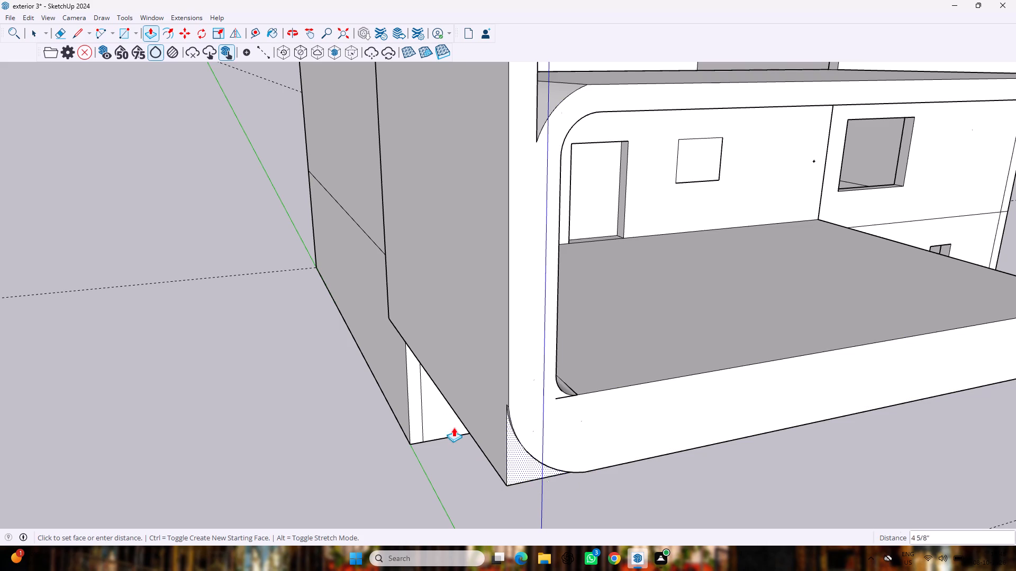
pyautogui.moveTo(453, 427); pyautogui.dragTo(406, 352)
# Draw a vertical line about 7' 11 11/16" long down the tall wall's front face from the lower end of the roof slab's outer curve.
pyautogui.moveTo(477, 357); pyautogui.dragTo(528, 282, button='middle')
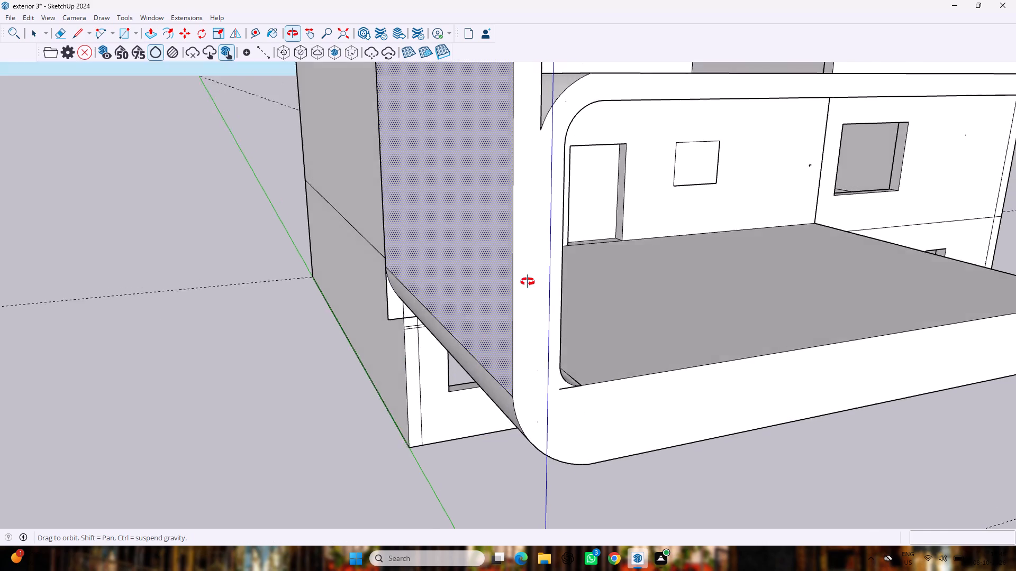
pyautogui.moveTo(528, 282); pyautogui.dragTo(397, 316, button='middle')
pyautogui.scroll(-7, 397, 321)
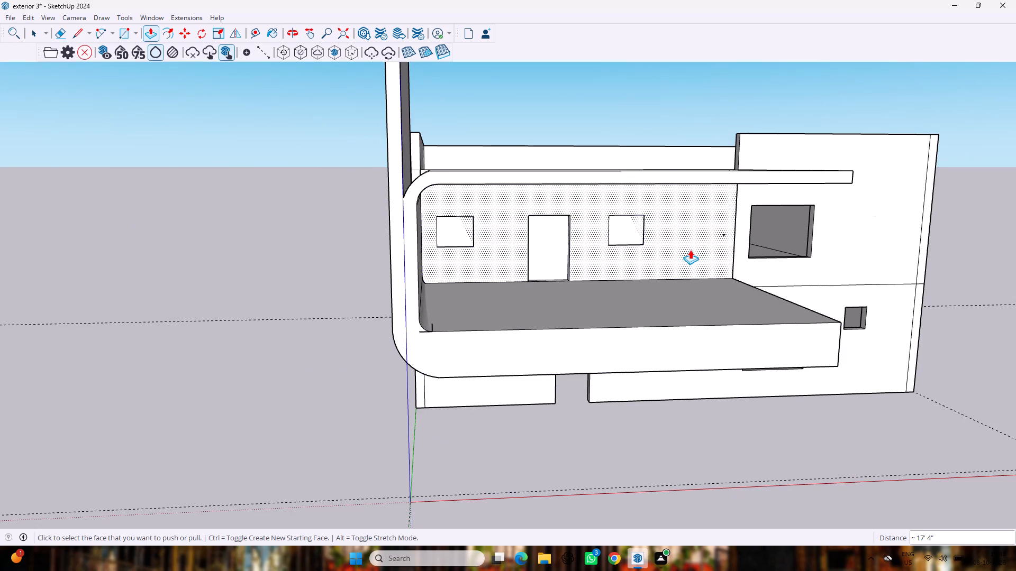
pyautogui.press('l')
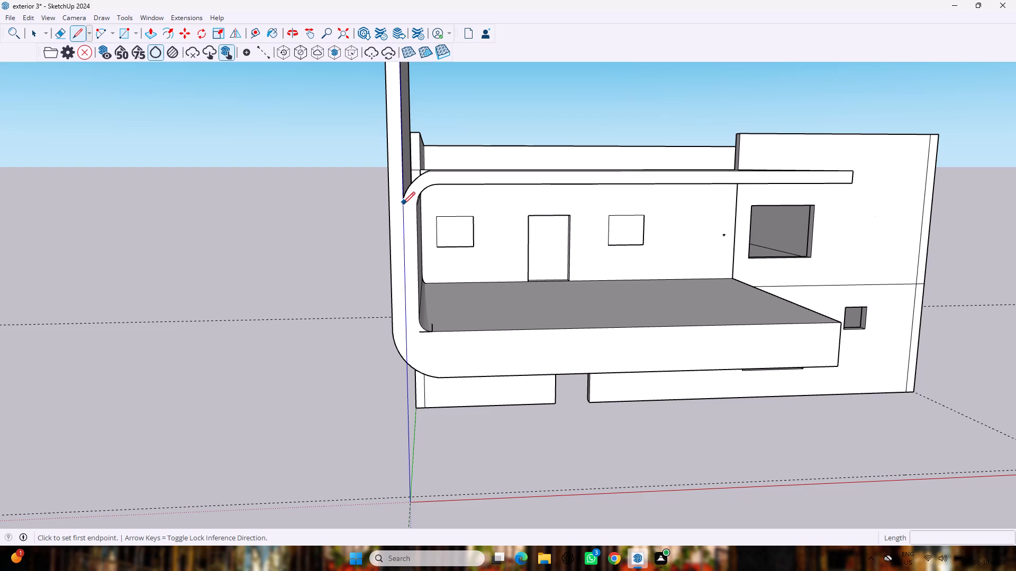
pyautogui.scroll(4, 403, 204)
pyautogui.click(404, 194)
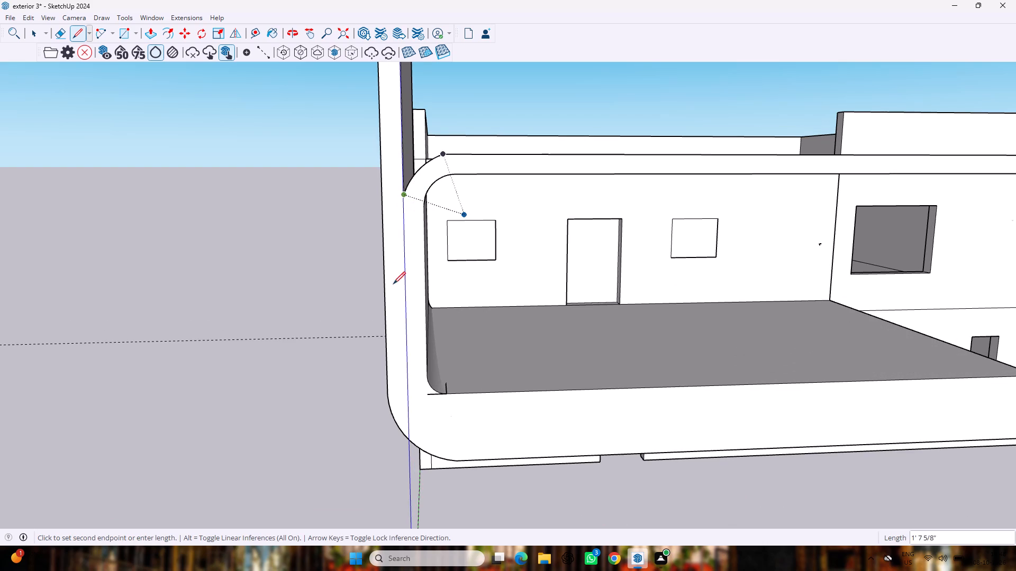
pyautogui.click(410, 395)
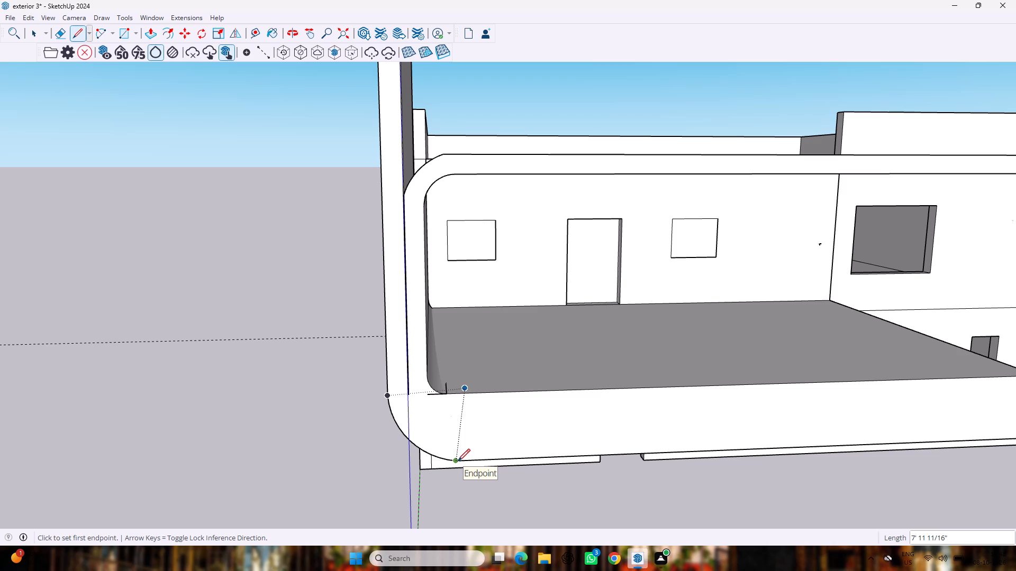
# Draw an arc from the vertical line's lower end onto the balcony slab's front face, with a bulge of about 4 1/4".
pyautogui.scroll(-5, 461, 421)
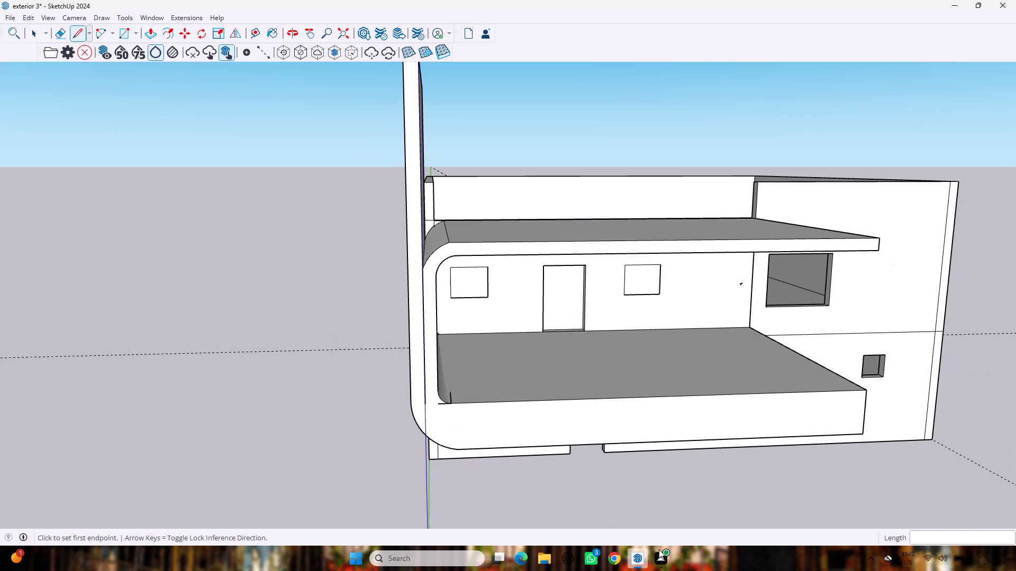
pyautogui.press('a')
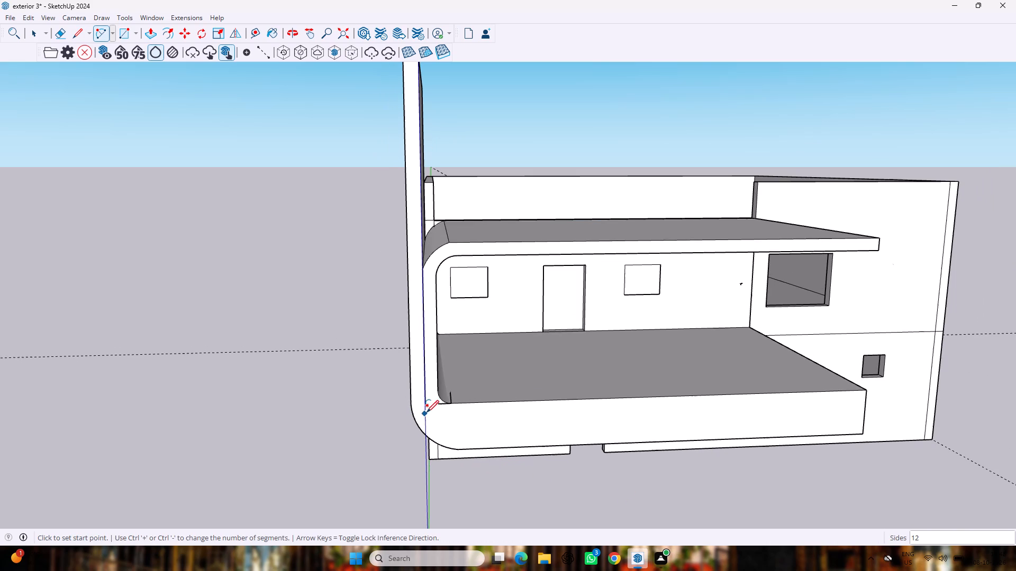
pyautogui.click(422, 406)
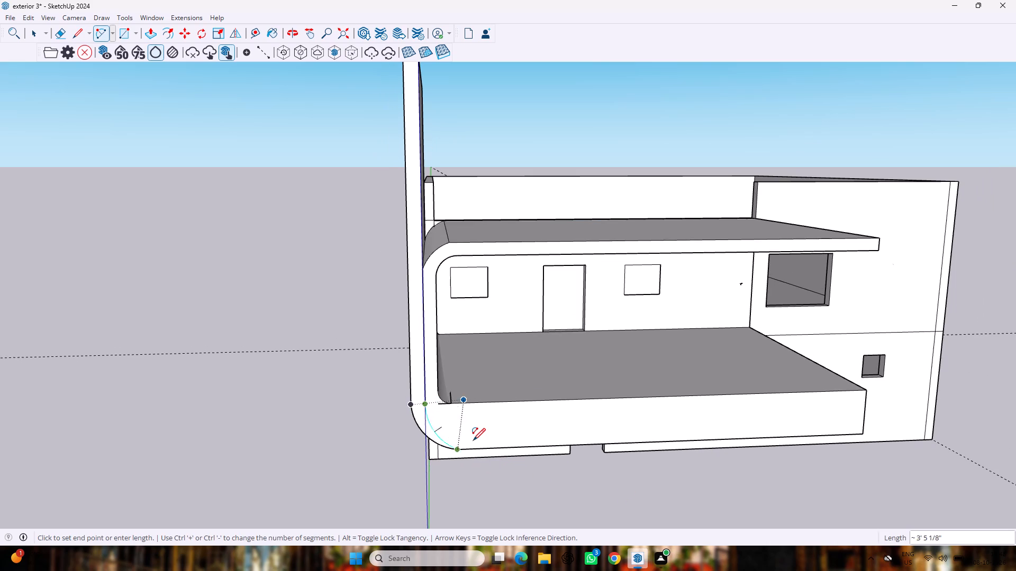
pyautogui.click(447, 425)
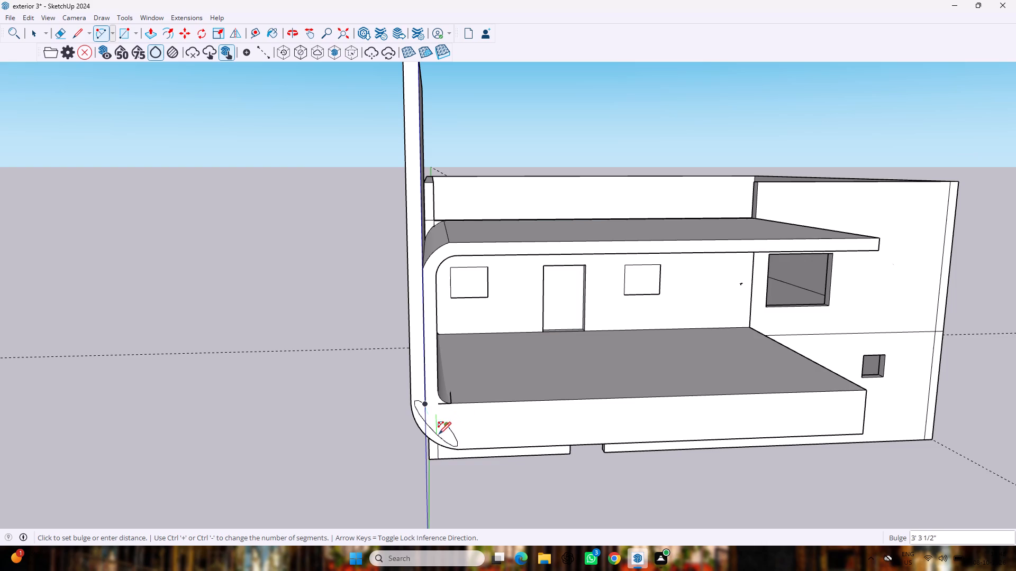
pyautogui.click(429, 417)
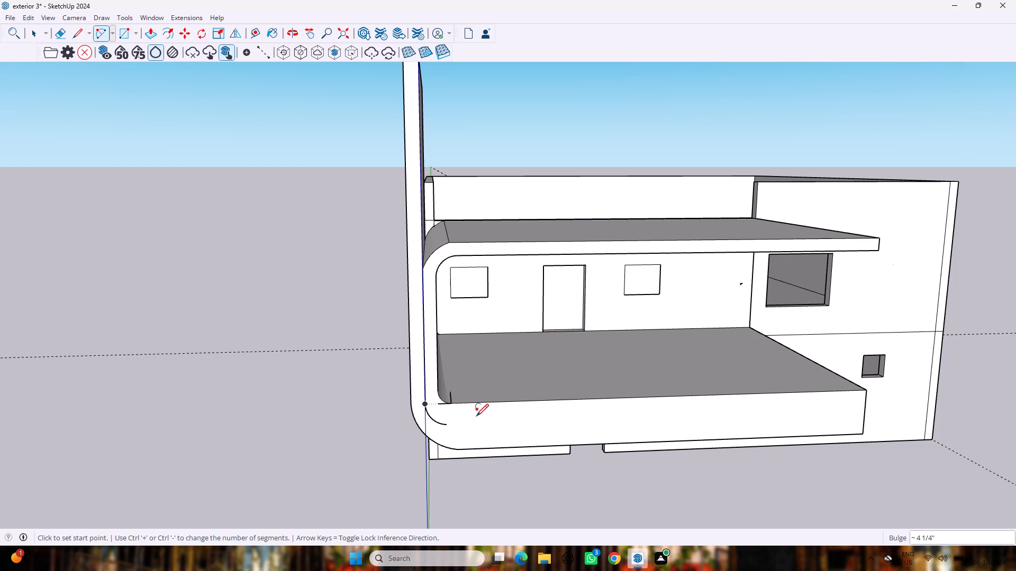
# Draw a straight line about 26' 1 1/2" long from the arc's end along the balcony slab's front face to its far edge.
pyautogui.press('l')
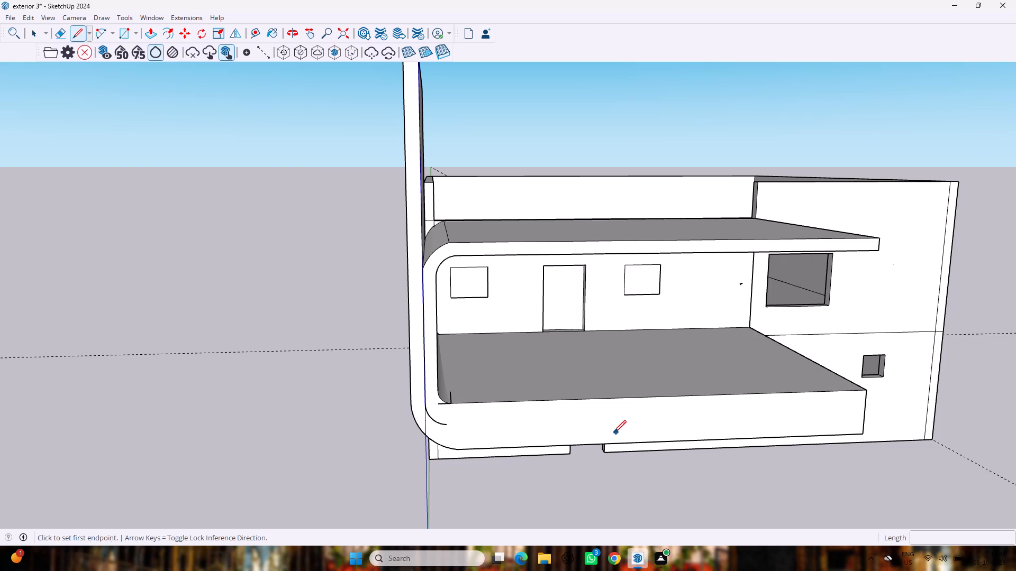
pyautogui.click(446, 425)
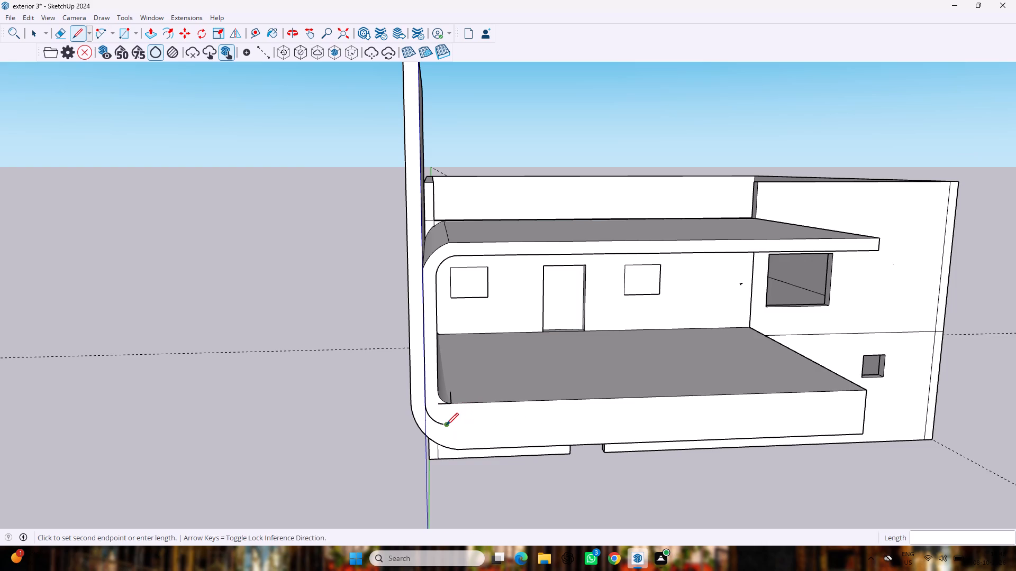
pyautogui.click(865, 408)
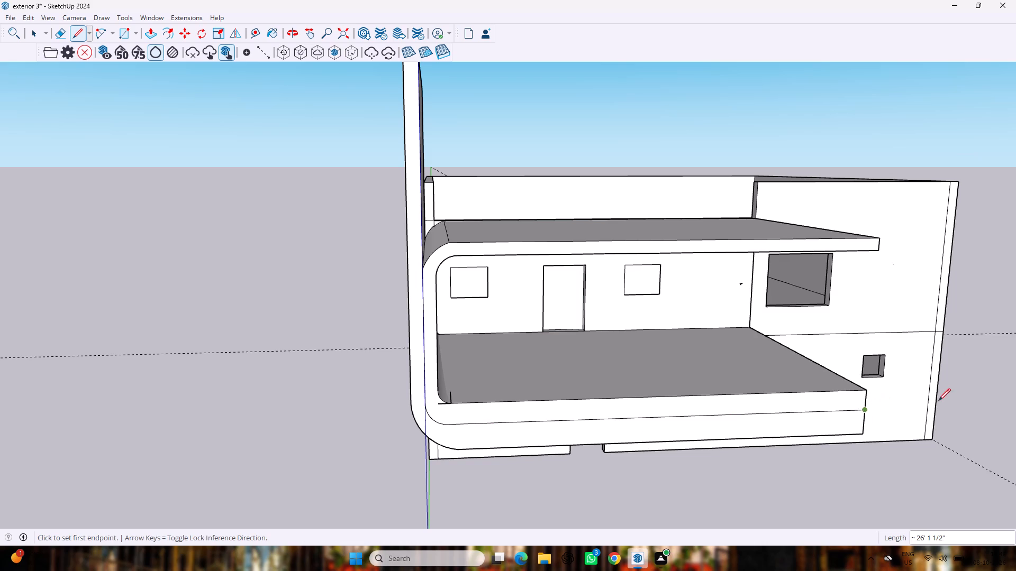
# Examine the outlined balcony front, the rounded corner and the top of the tall wall from several angles.
pyautogui.scroll(-3, 917, 409)
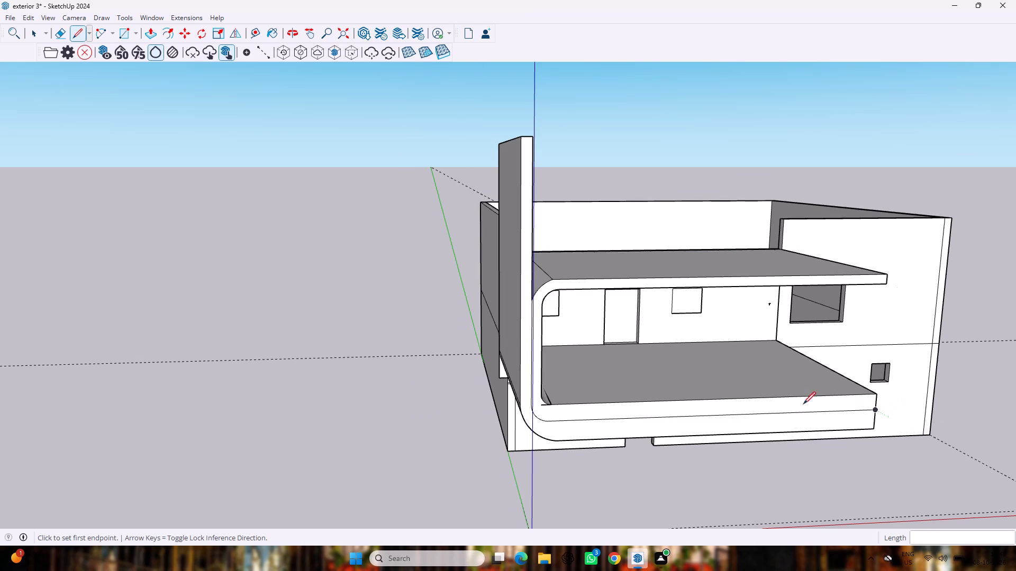
pyautogui.scroll(-2, 799, 402)
pyautogui.moveTo(793, 399); pyautogui.dragTo(740, 366, button='middle')
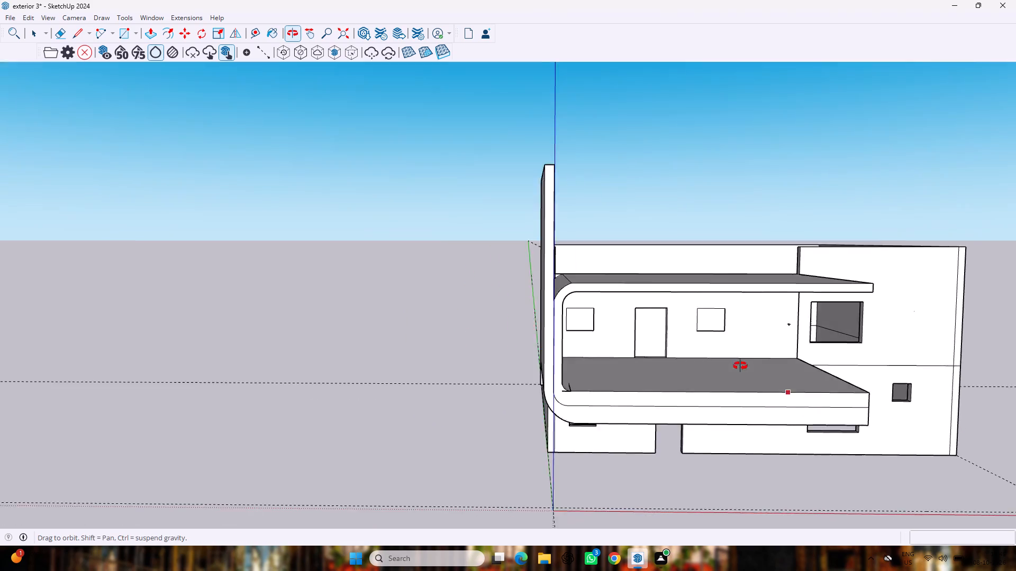
pyautogui.moveTo(740, 366); pyautogui.dragTo(799, 373, button='middle')
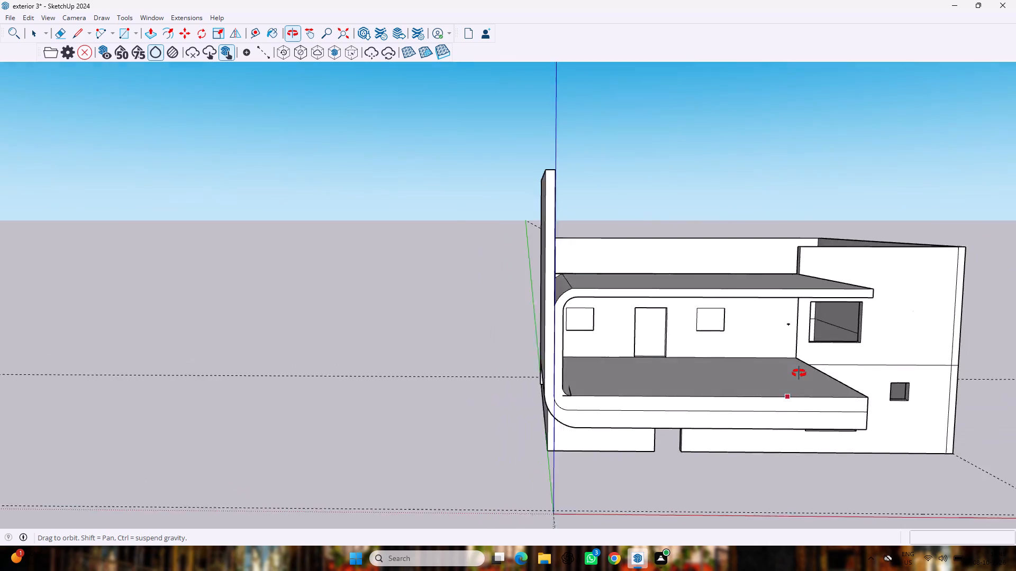
pyautogui.moveTo(799, 373); pyautogui.dragTo(812, 373, button='middle')
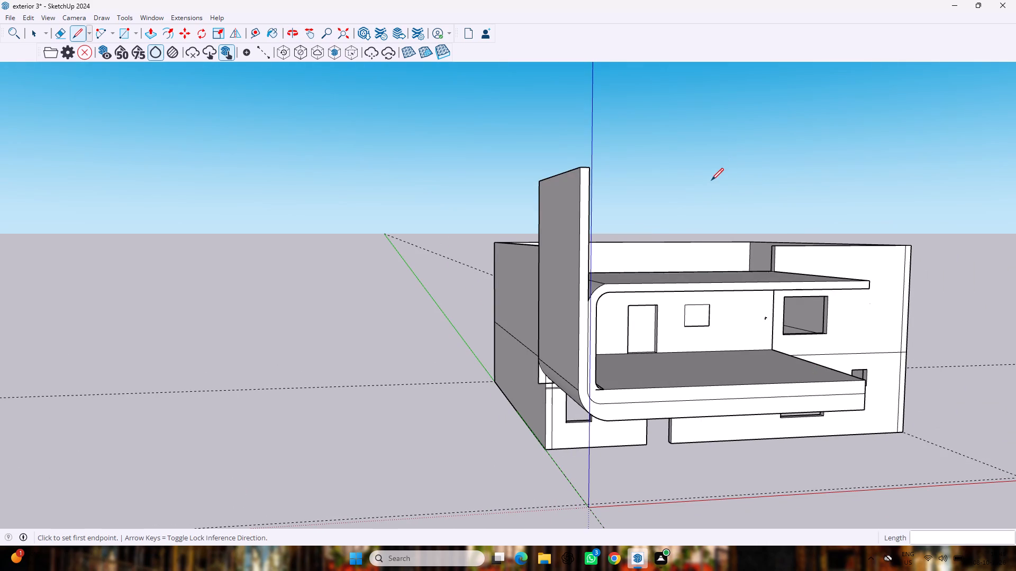
pyautogui.moveTo(706, 184); pyautogui.dragTo(658, 269, button='middle')
pyautogui.scroll(-1, 666, 261)
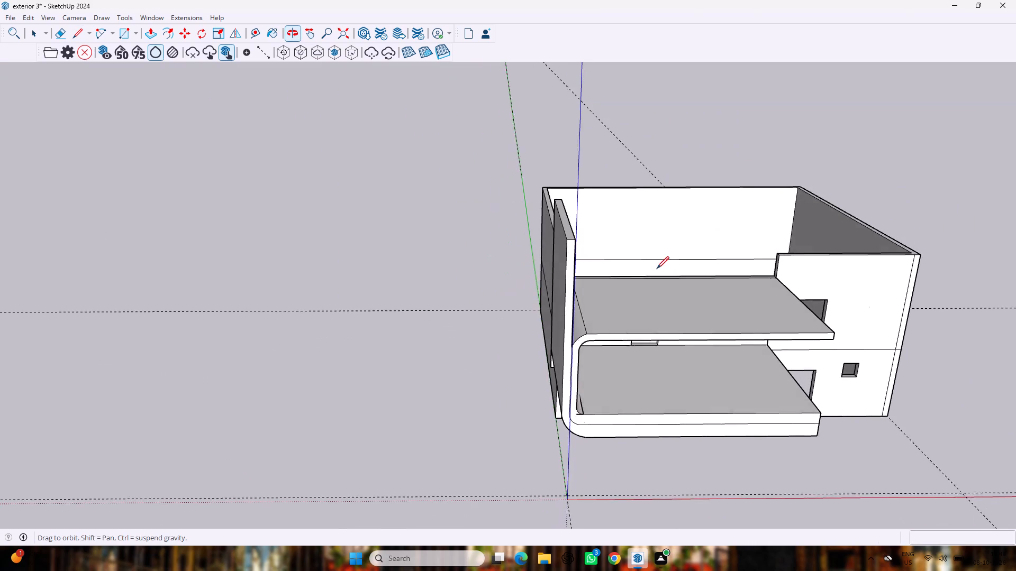
pyautogui.scroll(5, 592, 250)
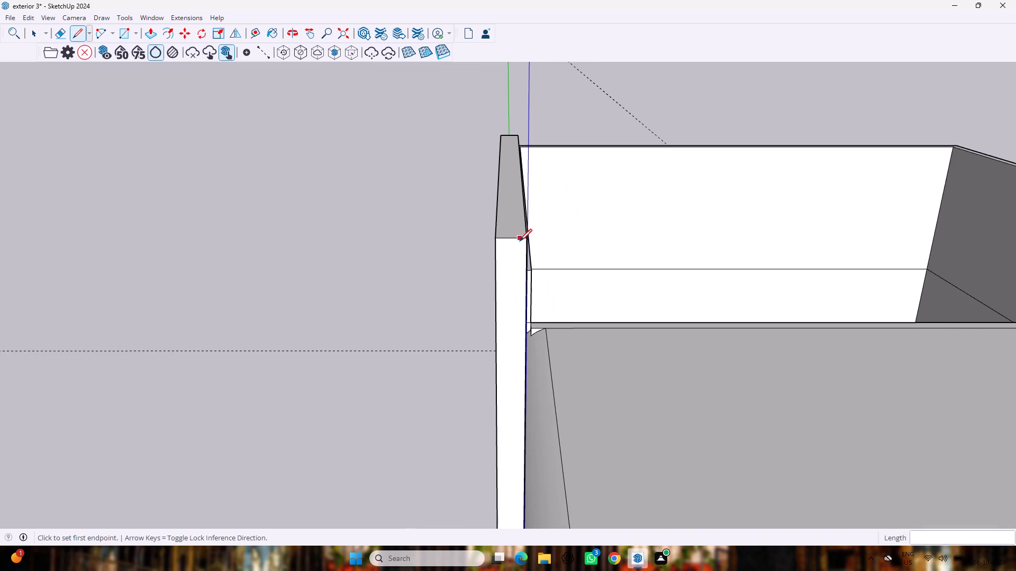
pyautogui.scroll(-3, 550, 235)
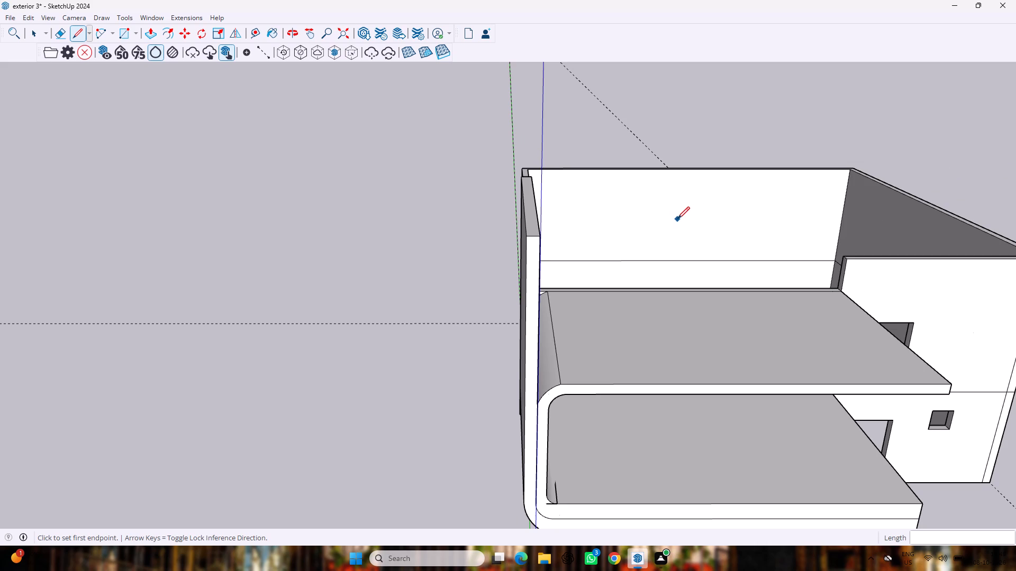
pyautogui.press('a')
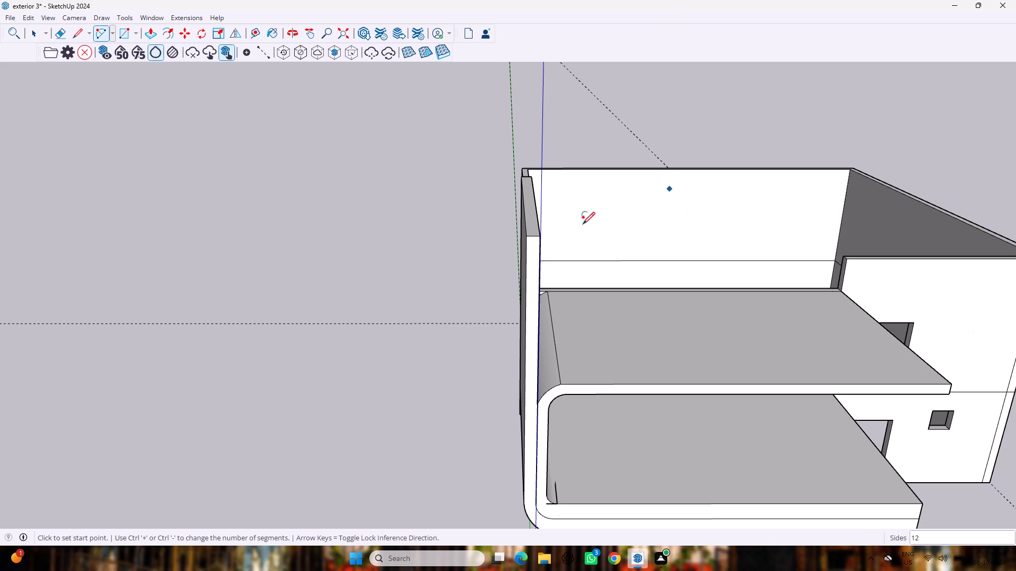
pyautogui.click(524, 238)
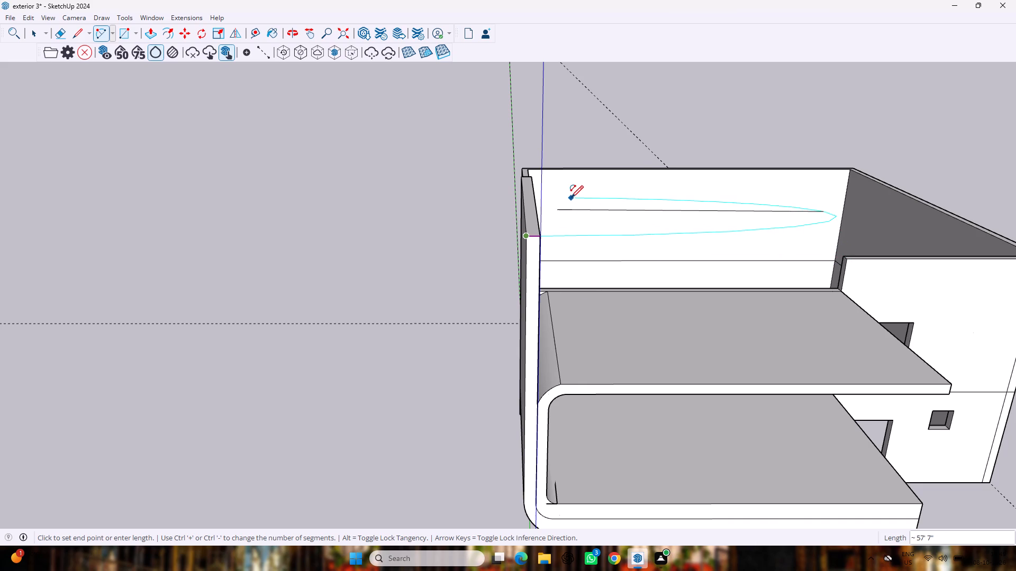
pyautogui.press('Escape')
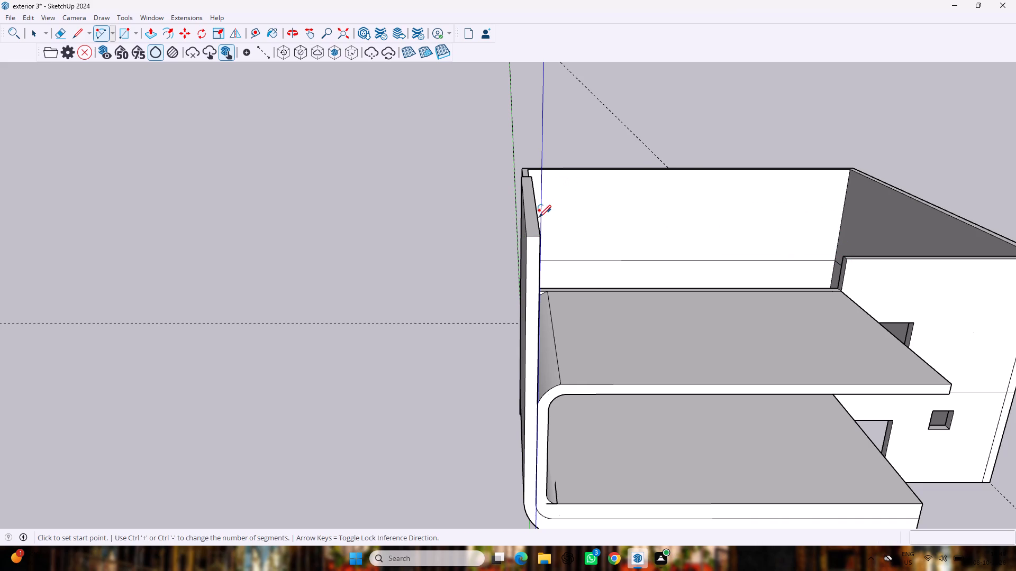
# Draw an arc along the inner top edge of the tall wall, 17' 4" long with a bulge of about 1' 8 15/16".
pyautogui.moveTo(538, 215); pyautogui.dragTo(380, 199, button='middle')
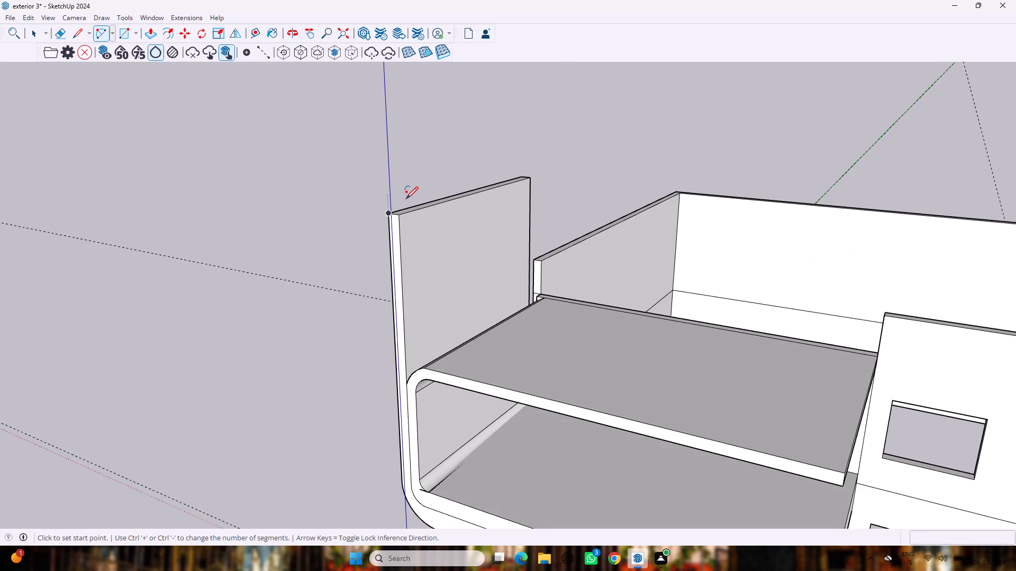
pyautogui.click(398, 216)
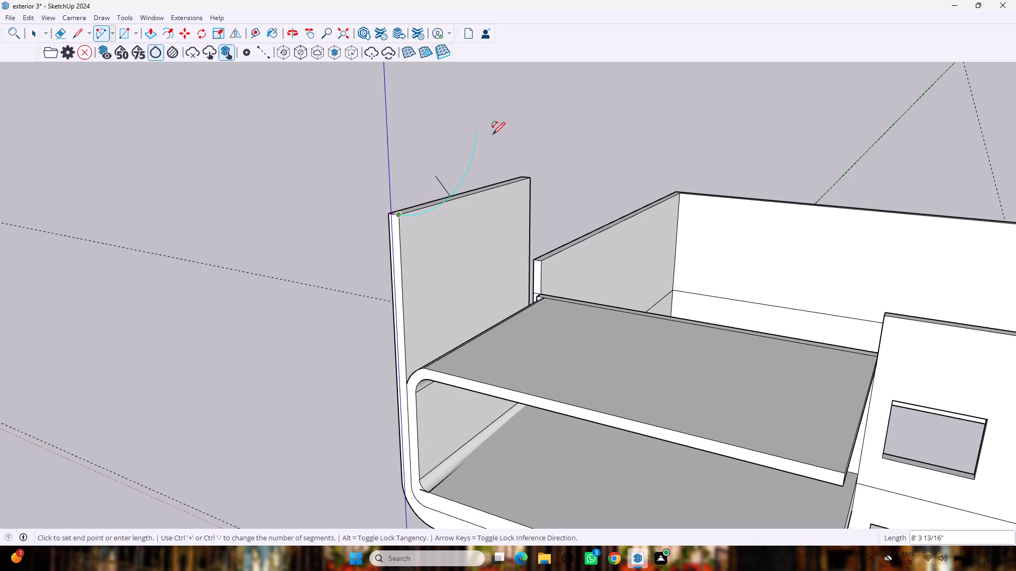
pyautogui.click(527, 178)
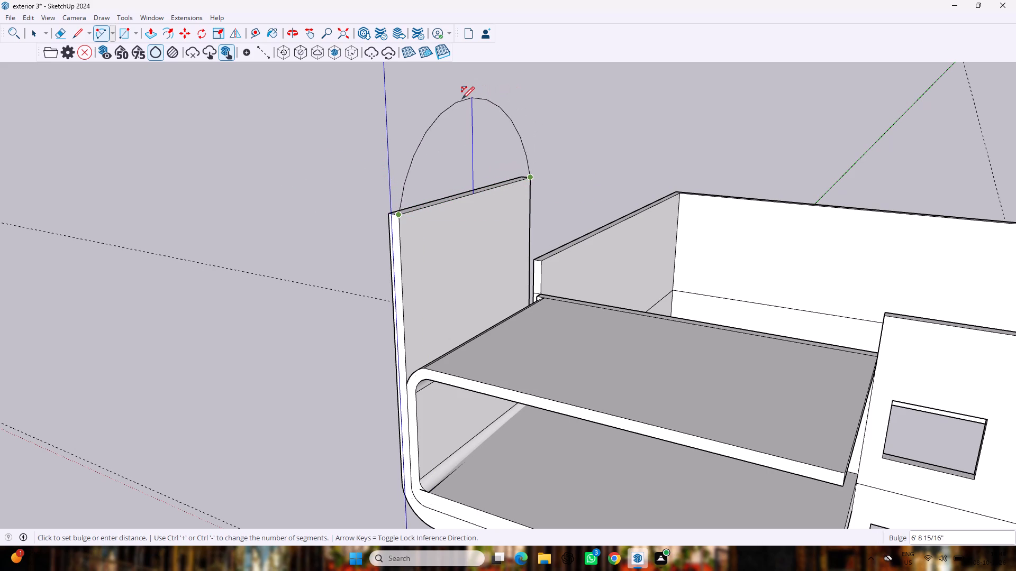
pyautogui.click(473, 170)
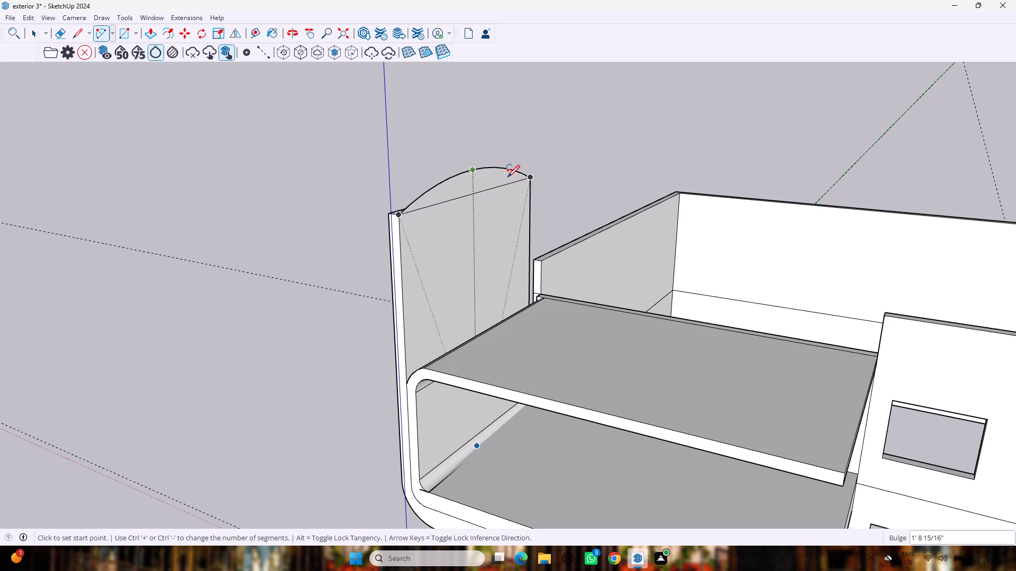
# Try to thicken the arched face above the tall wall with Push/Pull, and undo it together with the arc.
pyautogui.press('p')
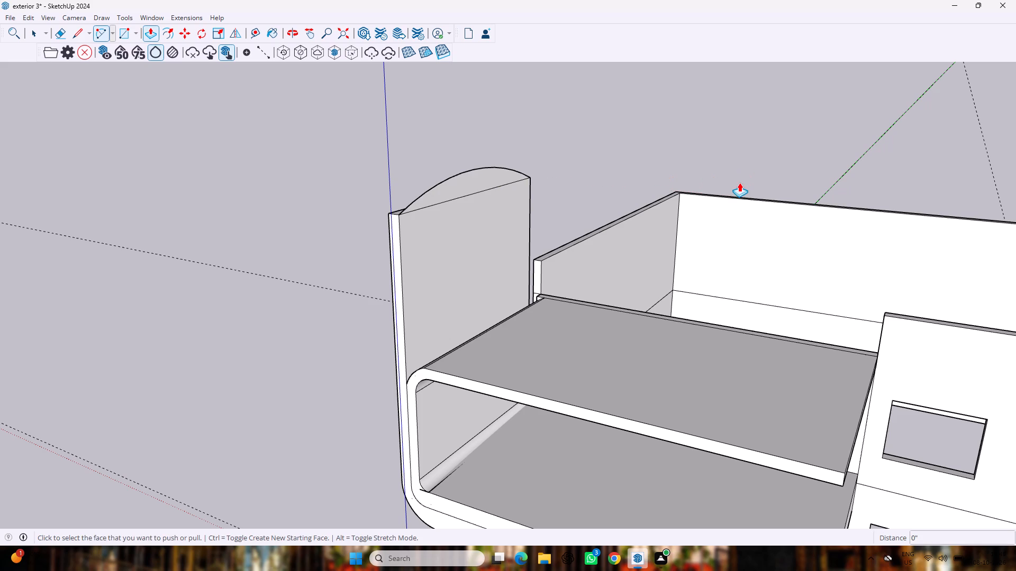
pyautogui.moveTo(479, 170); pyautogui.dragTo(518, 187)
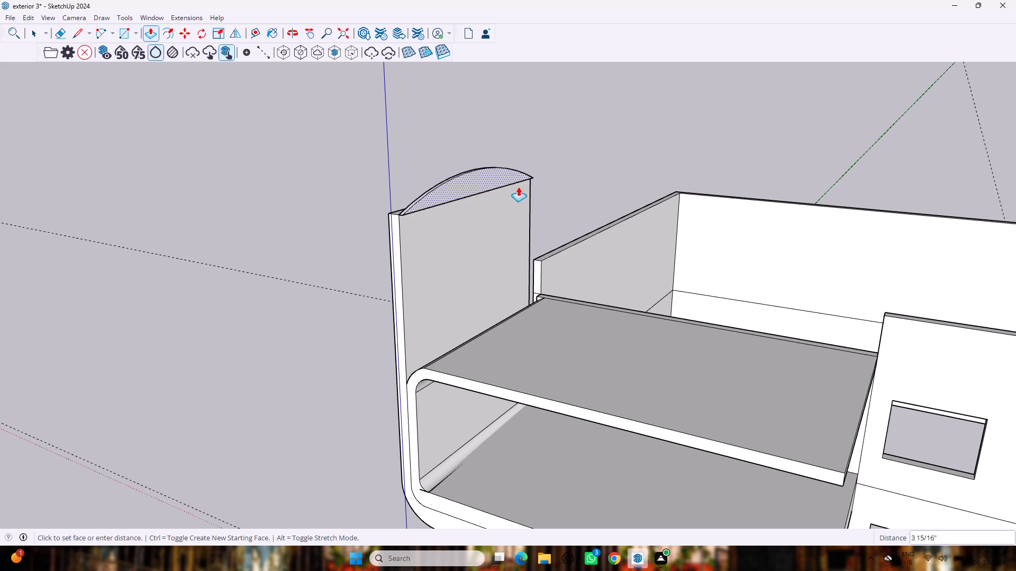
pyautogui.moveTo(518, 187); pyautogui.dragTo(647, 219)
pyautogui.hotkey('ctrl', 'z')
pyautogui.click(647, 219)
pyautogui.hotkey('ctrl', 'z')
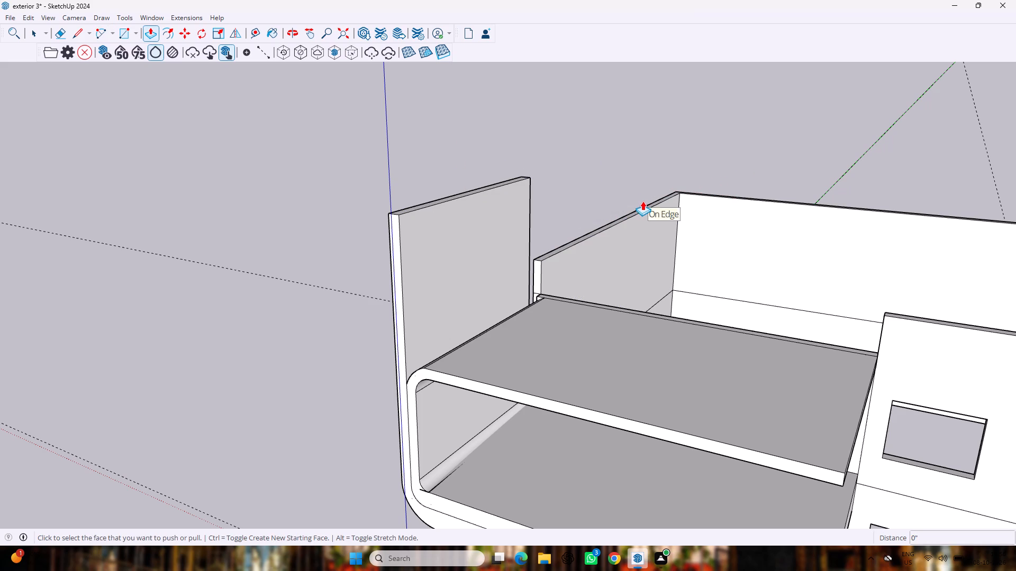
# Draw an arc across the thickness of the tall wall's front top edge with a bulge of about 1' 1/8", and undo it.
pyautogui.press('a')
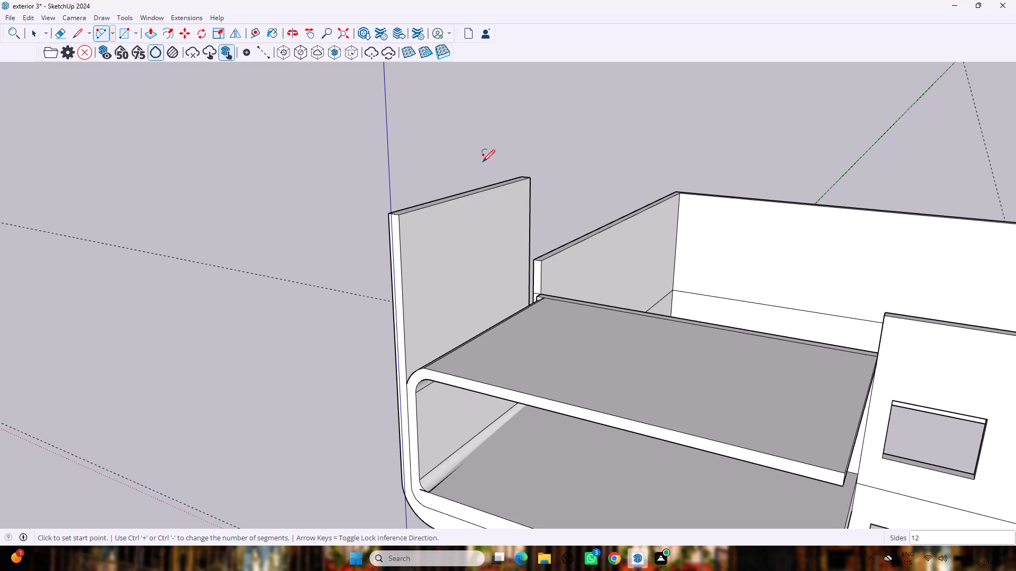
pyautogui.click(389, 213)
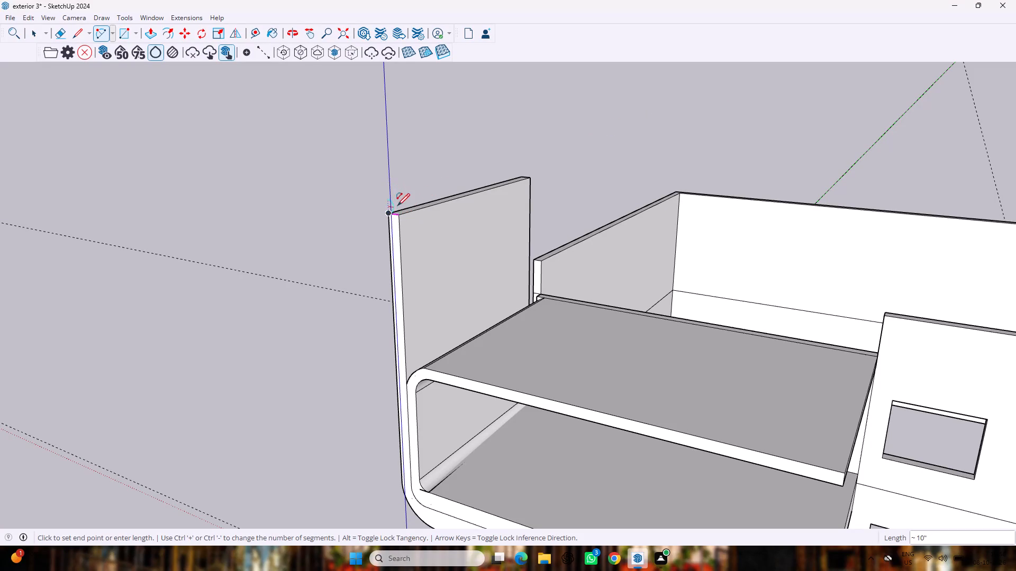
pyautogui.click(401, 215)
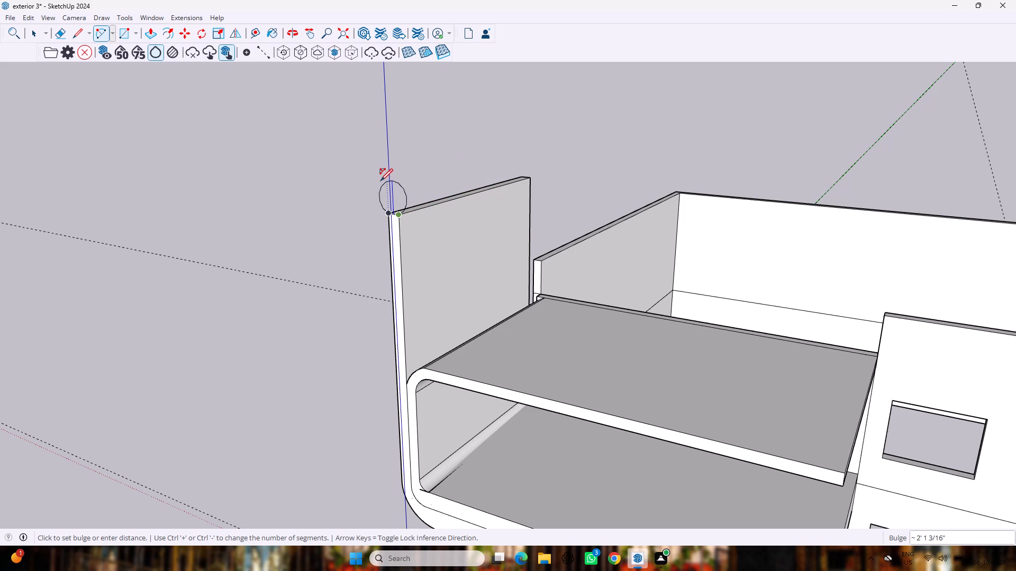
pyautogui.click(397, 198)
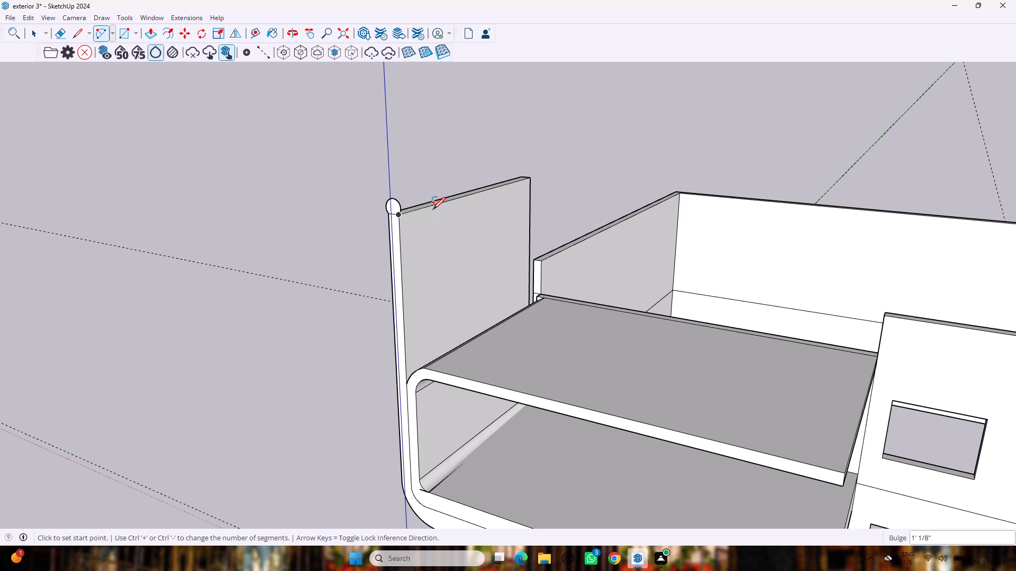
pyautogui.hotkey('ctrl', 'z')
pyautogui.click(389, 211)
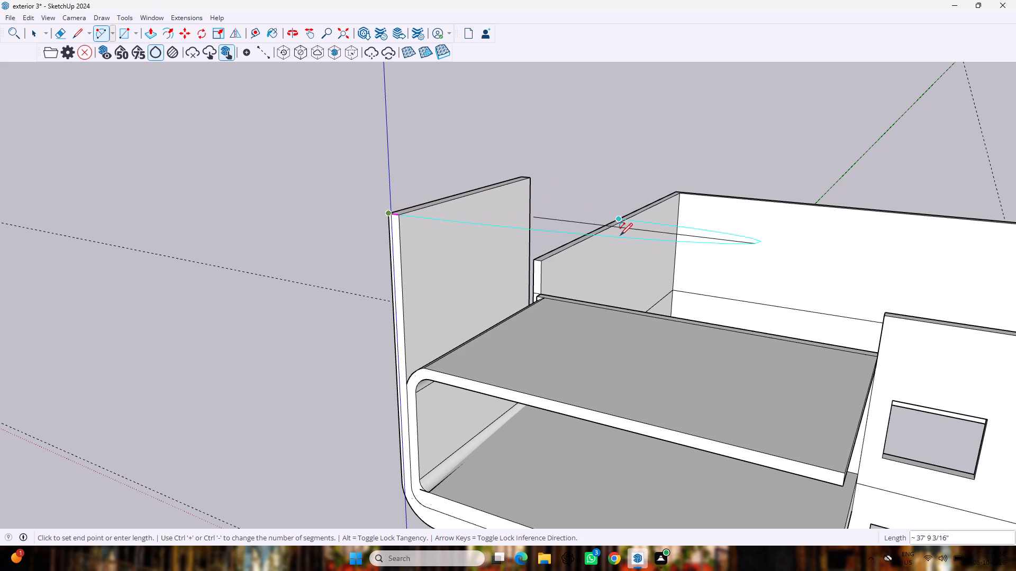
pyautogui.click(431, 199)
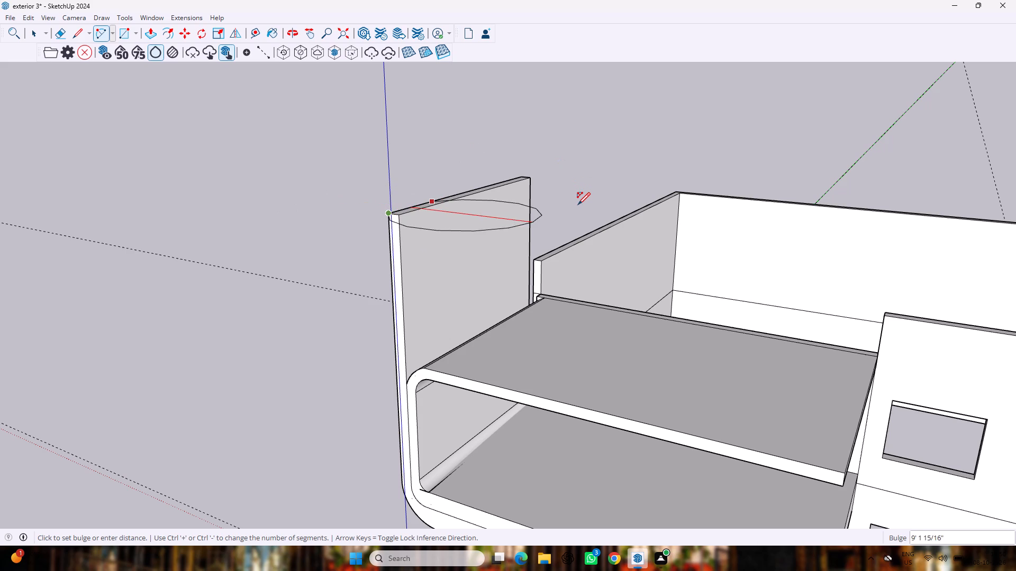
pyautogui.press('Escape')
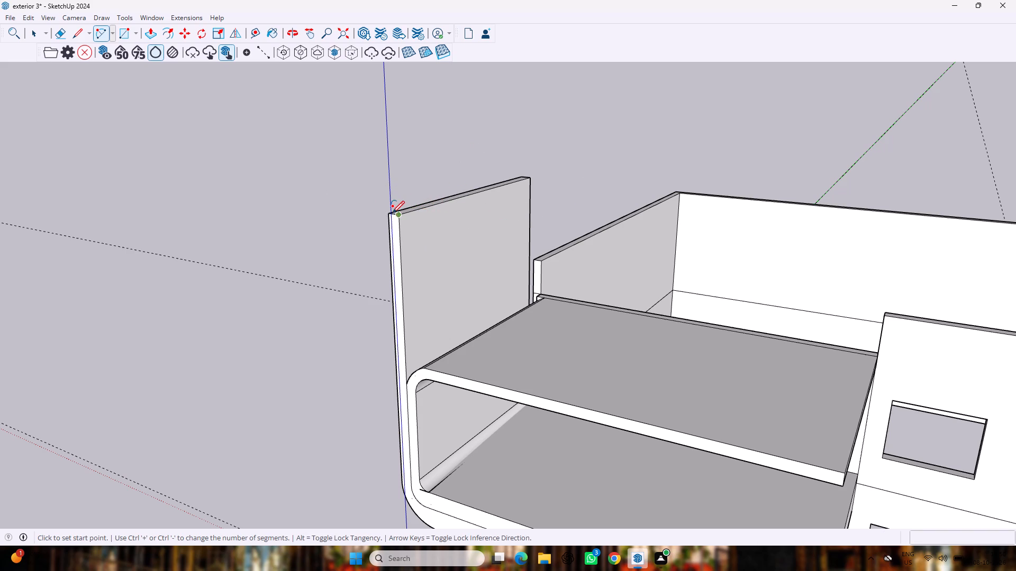
# Draw an upright half circle with a bulge of about 2' 4 1/8" from the tall wall's outer front top corner towards the house.
pyautogui.click(391, 213)
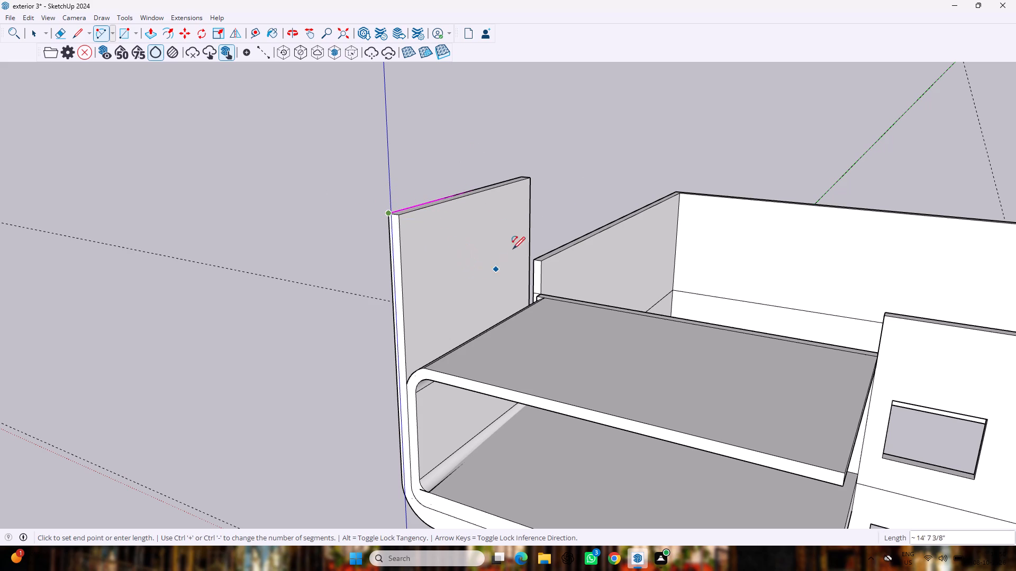
pyautogui.scroll(-4, 513, 232)
pyautogui.moveTo(516, 222); pyautogui.dragTo(767, 211, button='middle')
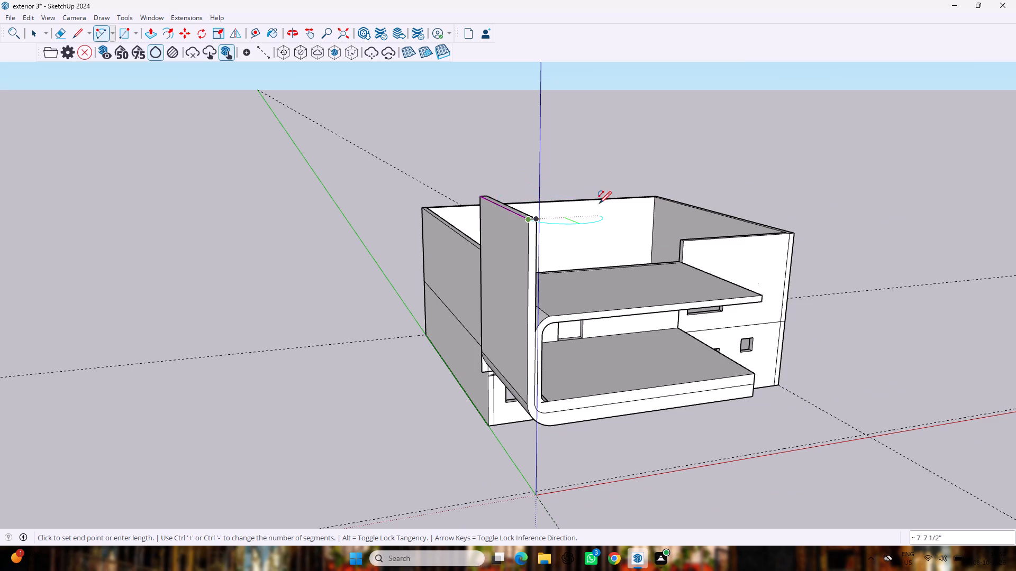
pyautogui.click(573, 216)
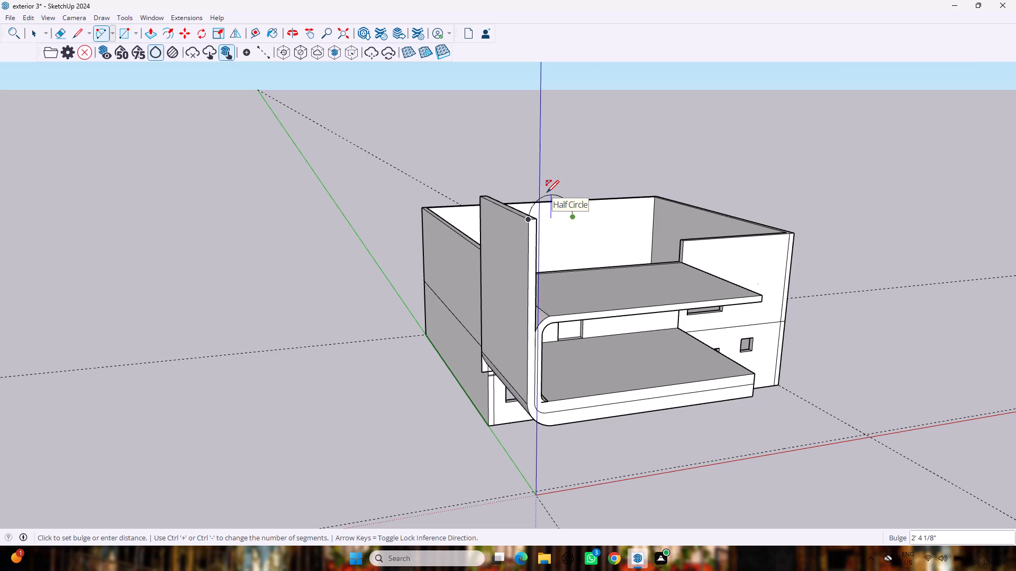
pyautogui.click(547, 192)
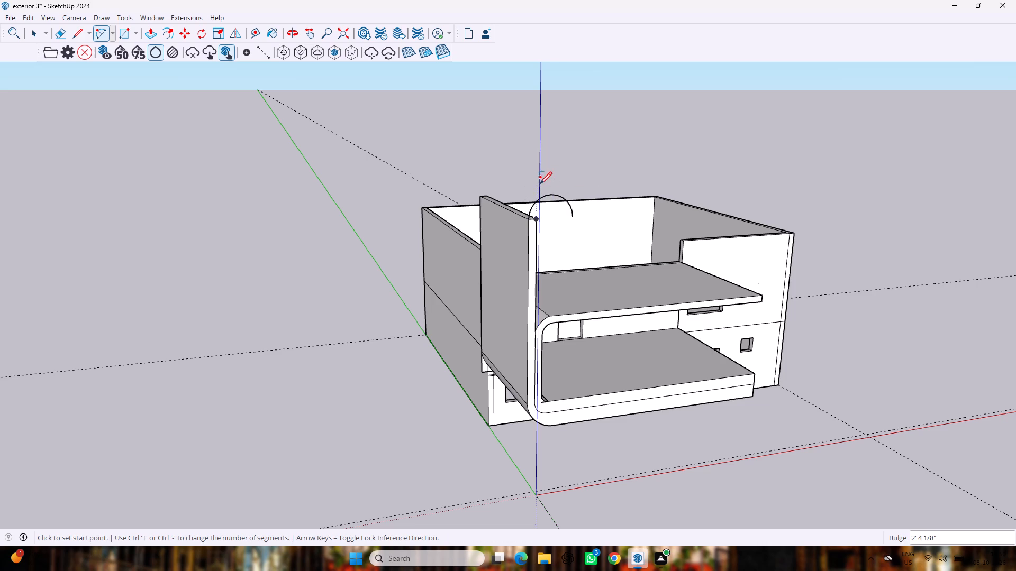
# Close the half circle with a straight line about 4' 8 1/4" long between its two ends.
pyautogui.moveTo(617, 156); pyautogui.dragTo(514, 186, button='middle')
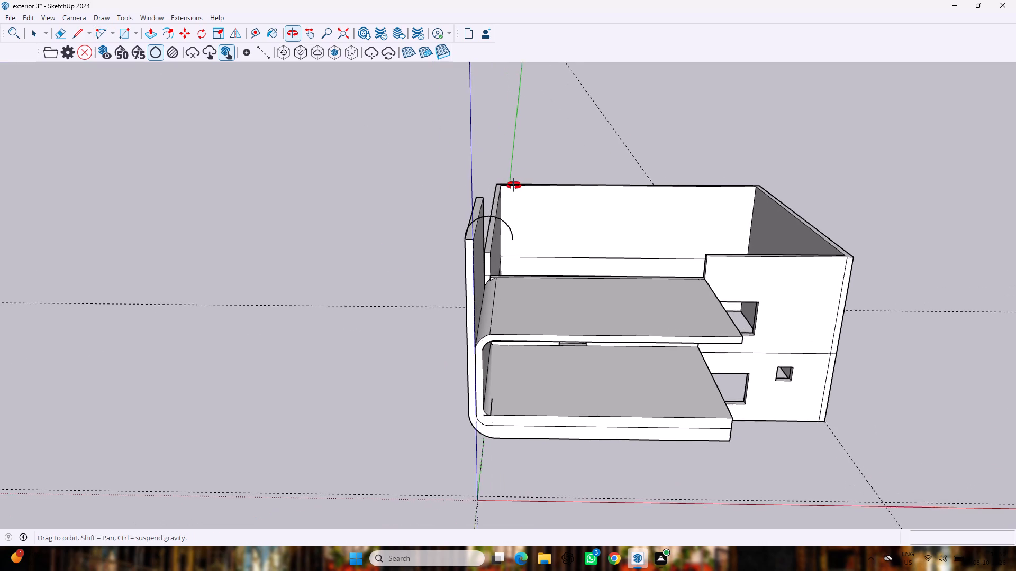
pyautogui.moveTo(514, 186); pyautogui.dragTo(513, 185, button='middle')
pyautogui.press('l')
pyautogui.scroll(4, 491, 227)
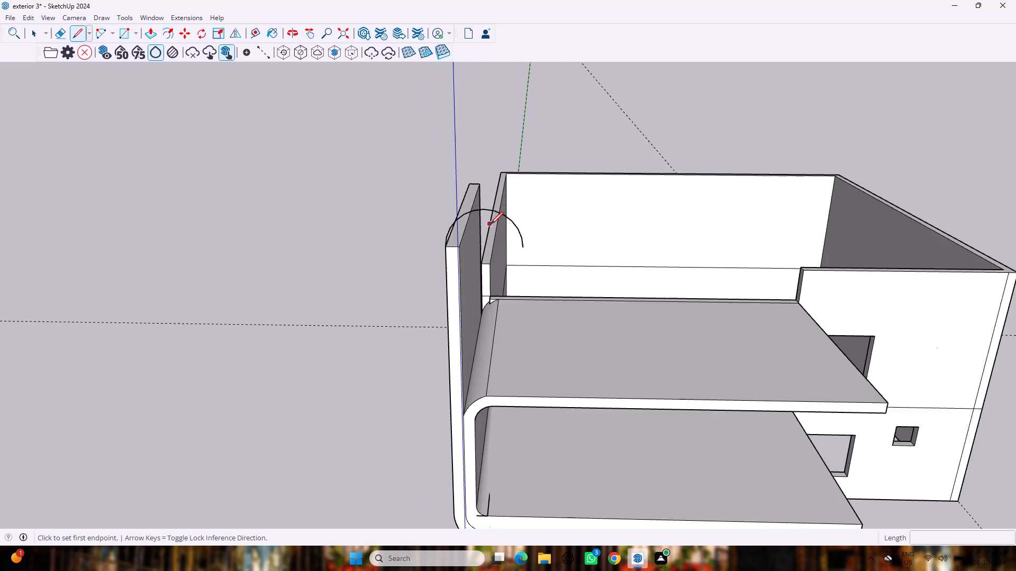
pyautogui.scroll(2, 491, 224)
pyautogui.click(410, 266)
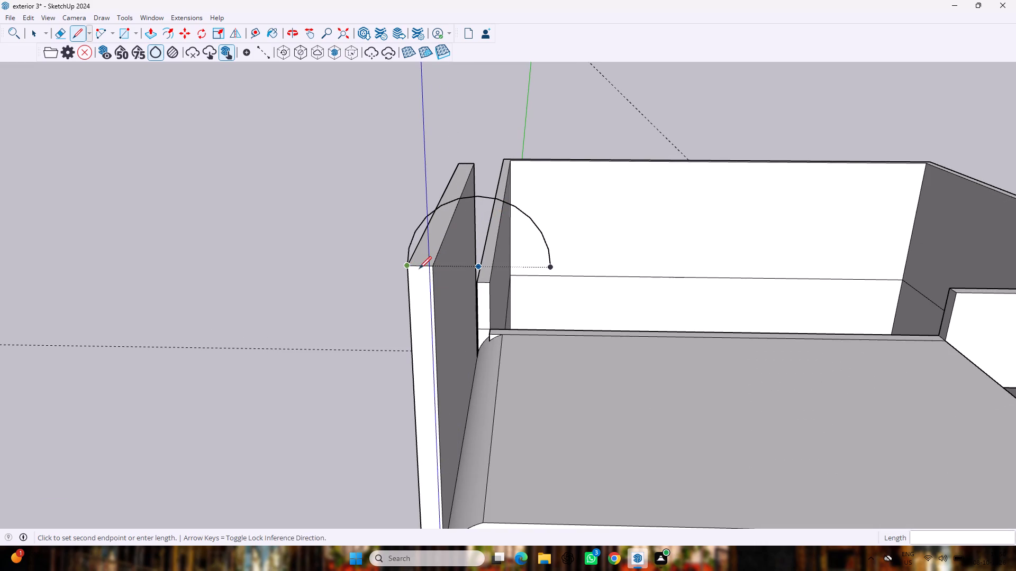
pyautogui.click(548, 269)
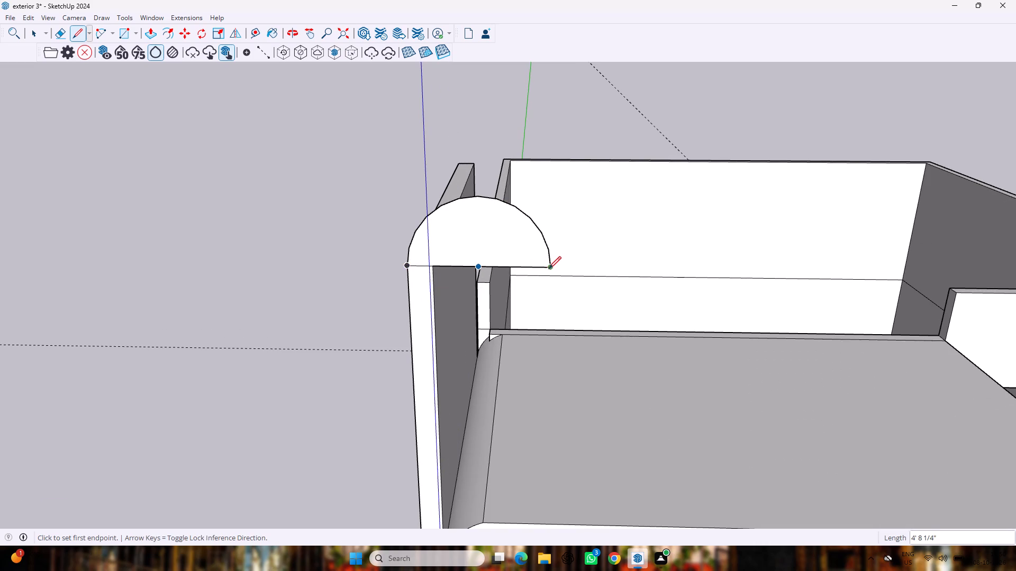
# Extrude the half-circle face along the tall wall's top to the wall's far end, by about 10' 7 1/8" plus 6' 8 7/8".
pyautogui.press('a')
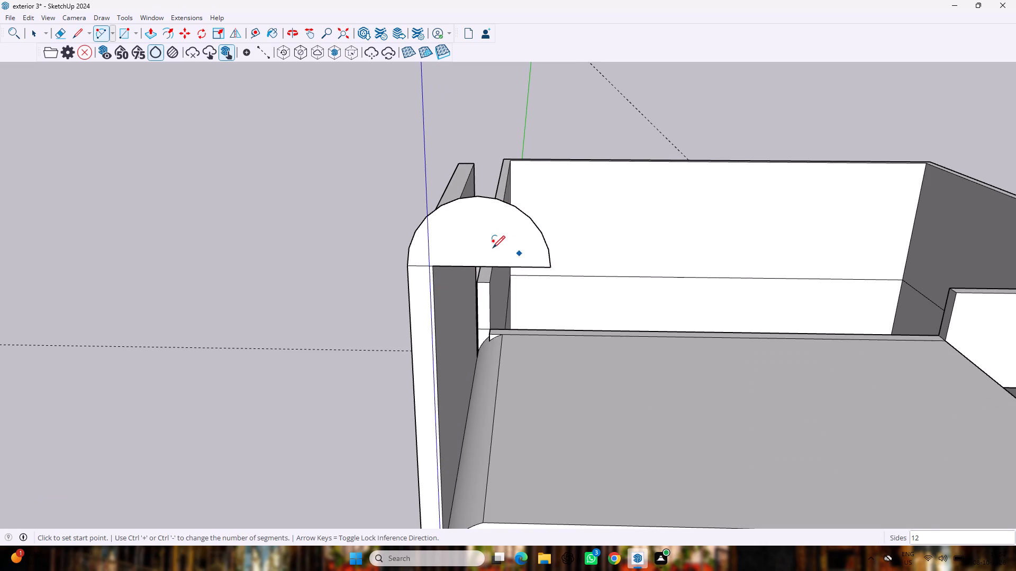
pyautogui.press('p')
pyautogui.moveTo(487, 244); pyautogui.dragTo(500, 173)
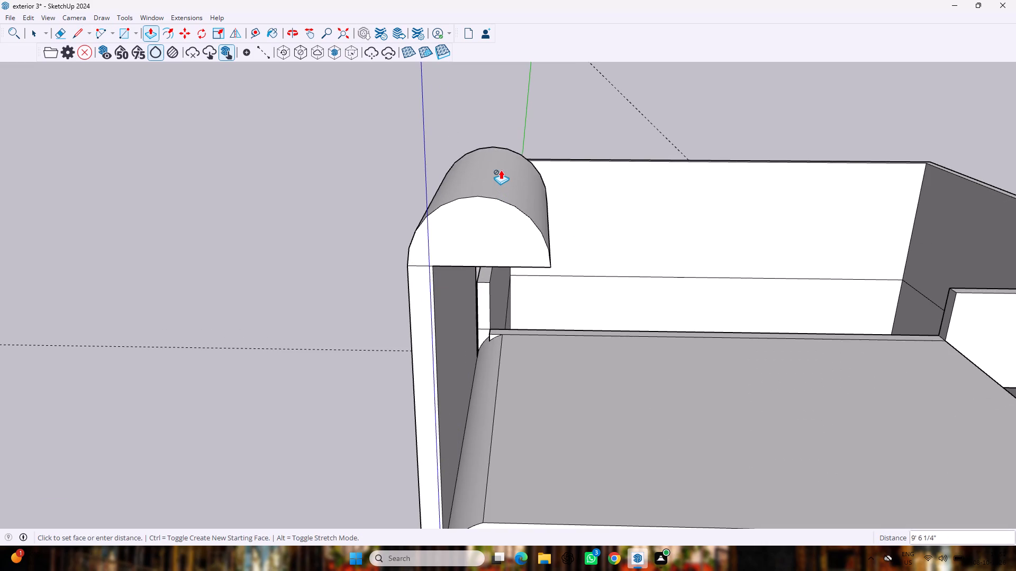
pyautogui.moveTo(398, 162); pyautogui.dragTo(493, 150, button='middle')
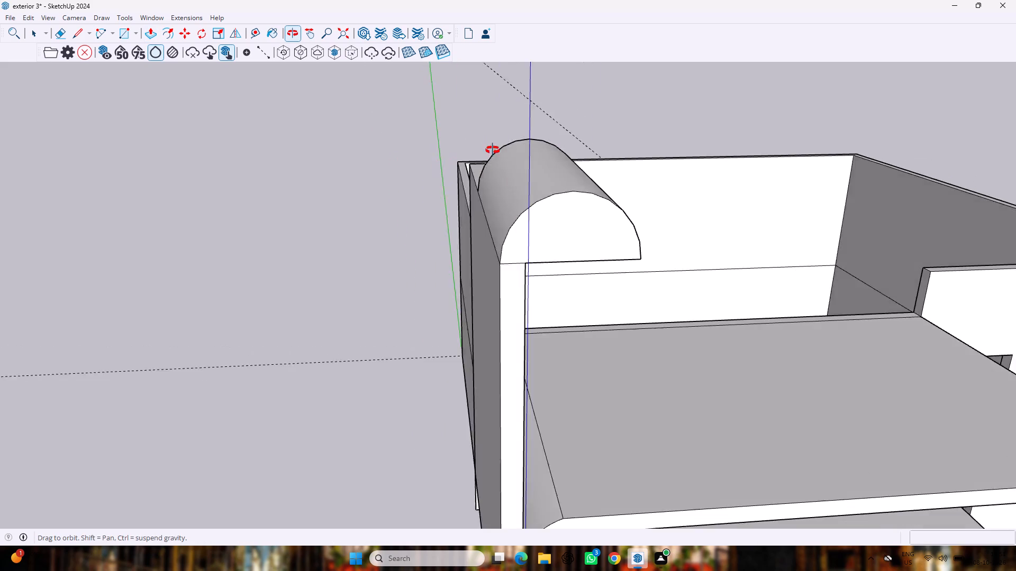
pyautogui.moveTo(493, 150); pyautogui.dragTo(1015, 176, button='middle')
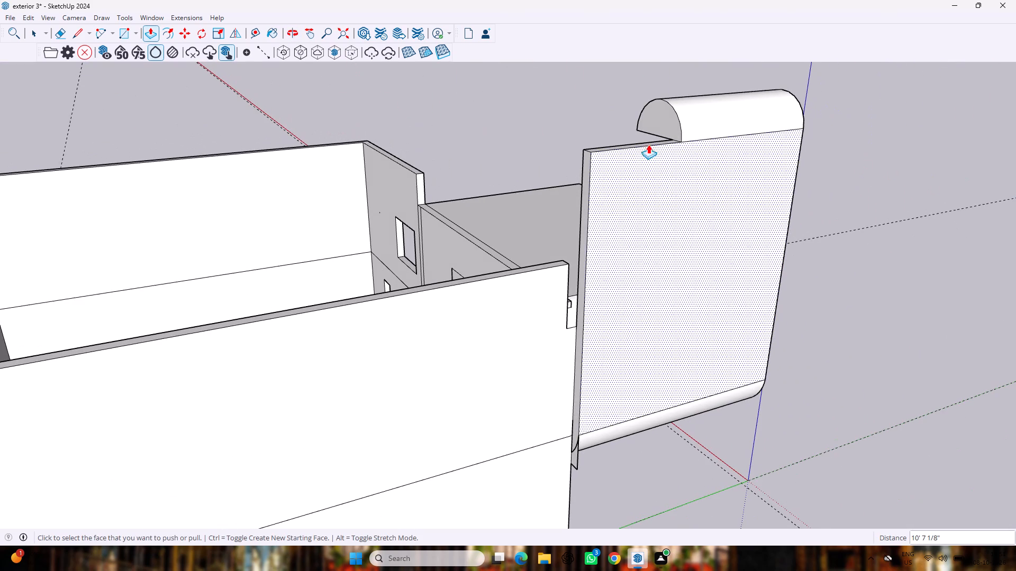
pyautogui.moveTo(655, 117); pyautogui.dragTo(586, 149)
# Draw a short line of about 1' 2 9/16" up the front arc's free end and a 17' 4" line from there along the curved surface.
pyautogui.moveTo(672, 137); pyautogui.dragTo(678, 167, button='middle')
pyautogui.moveTo(760, 129); pyautogui.dragTo(322, 125, button='middle')
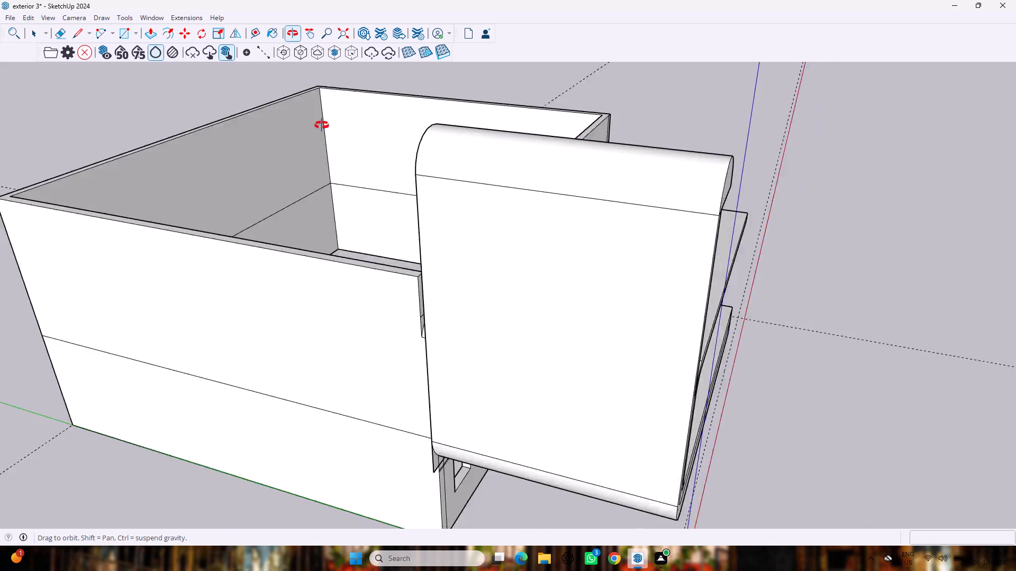
pyautogui.moveTo(322, 125); pyautogui.dragTo(87, 108, button='middle')
pyautogui.middleClick(340, 158)
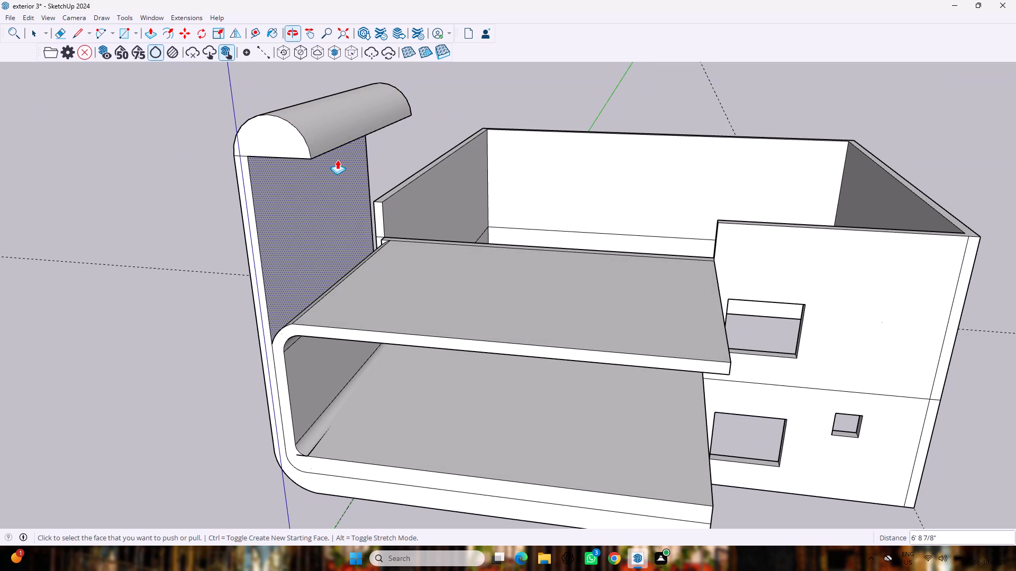
pyautogui.press('l')
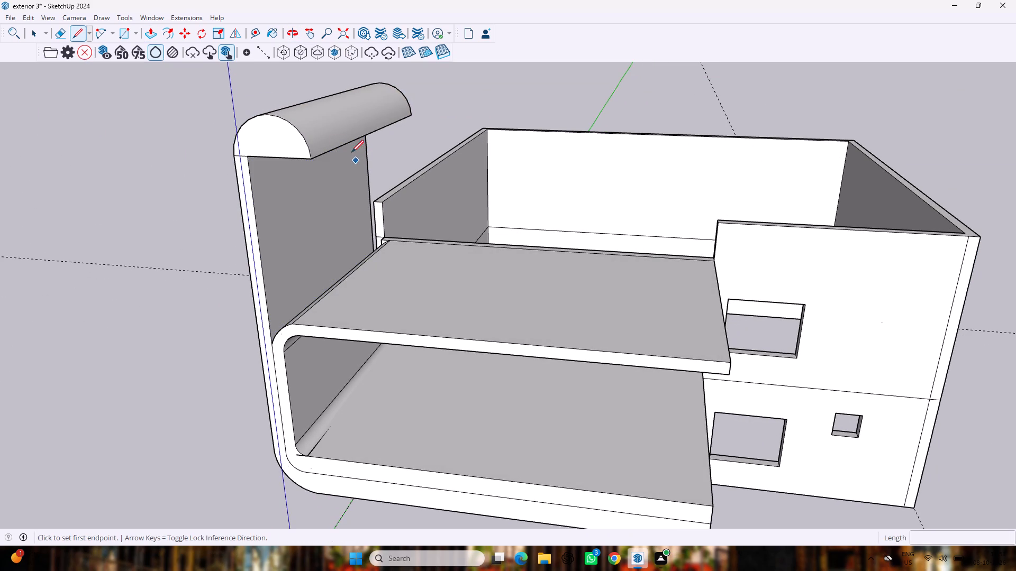
pyautogui.click(315, 156)
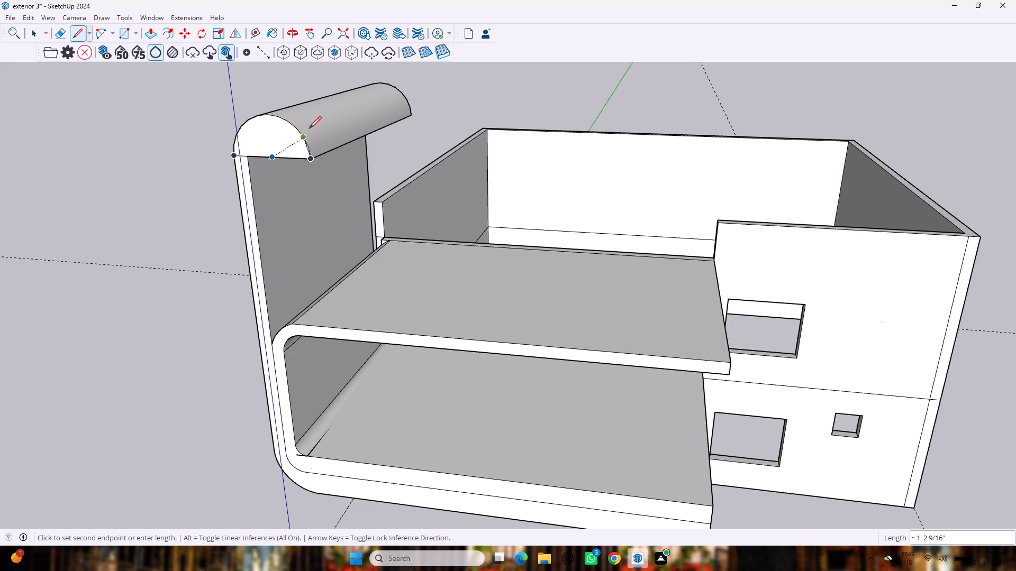
pyautogui.click(304, 135)
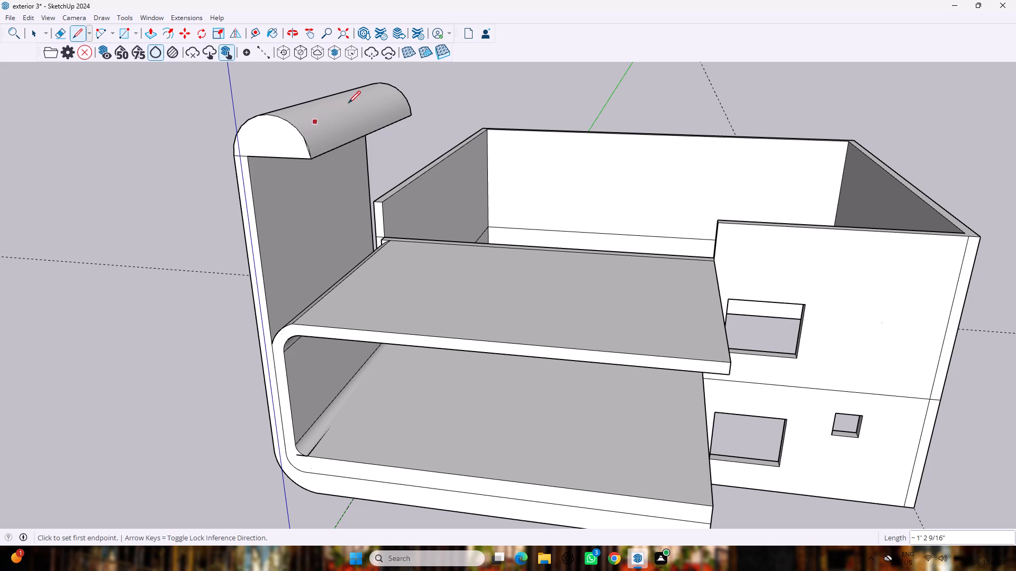
pyautogui.click(304, 139)
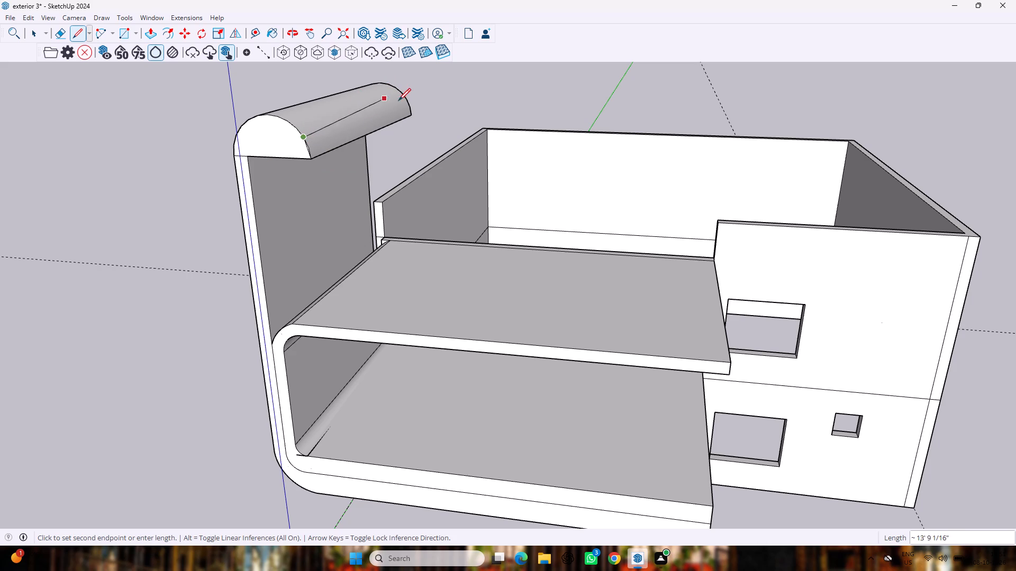
pyautogui.click(407, 101)
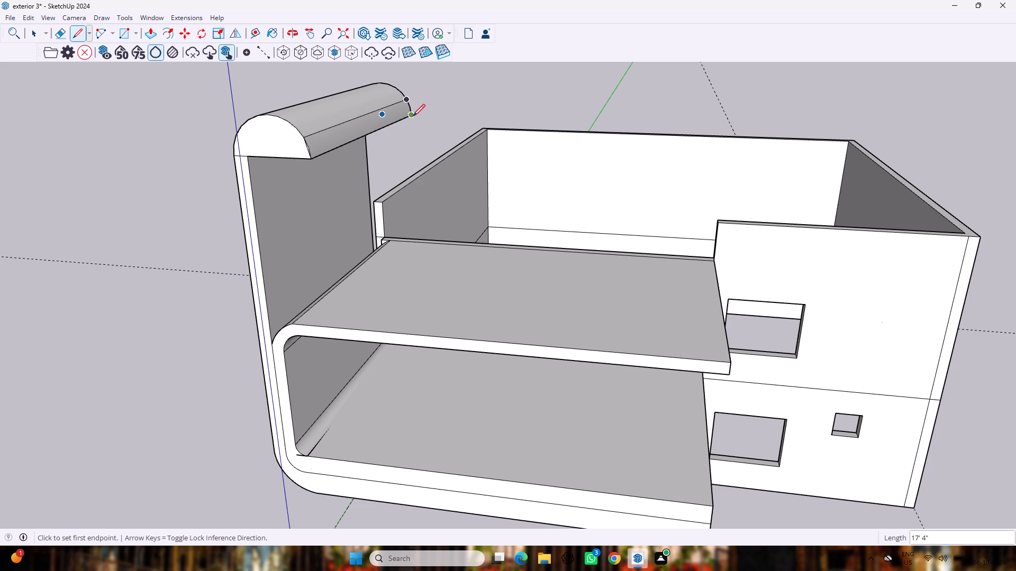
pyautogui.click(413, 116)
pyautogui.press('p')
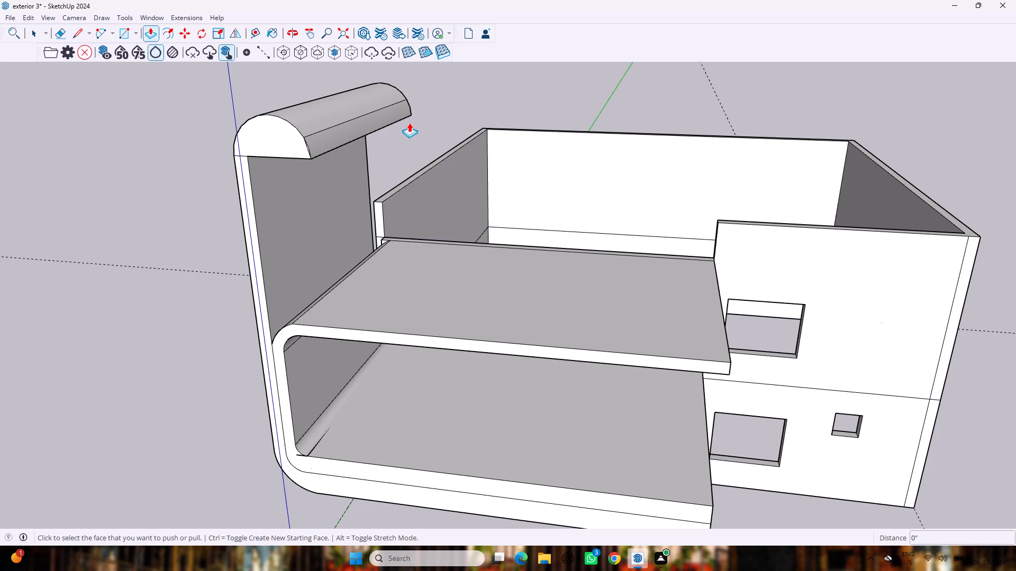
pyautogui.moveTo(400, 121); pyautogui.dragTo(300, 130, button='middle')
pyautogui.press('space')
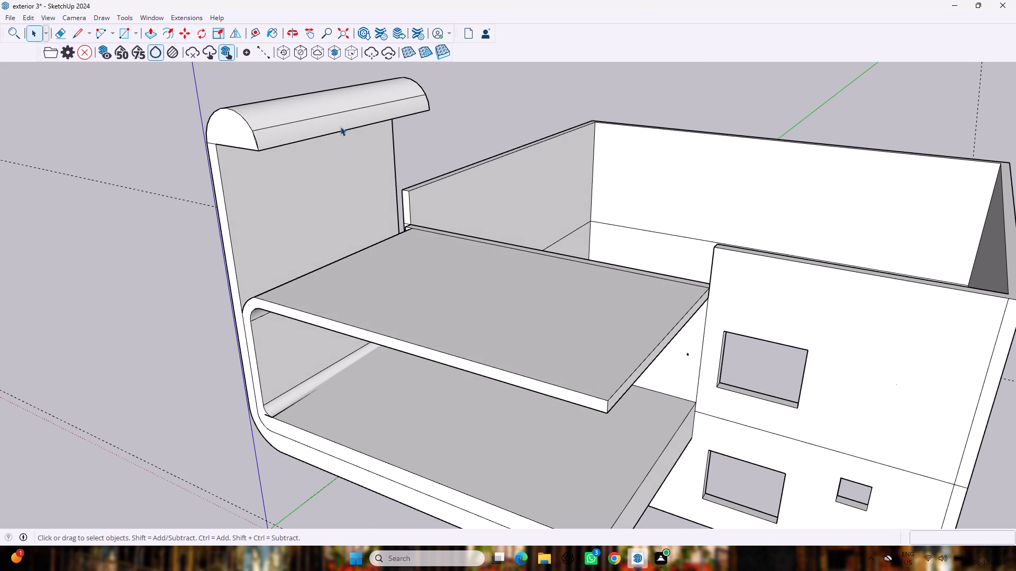
# Undo the half-circle top, its extrusion and the lines on it, back to the plain tall wall.
pyautogui.moveTo(252, 152); pyautogui.dragTo(474, 182, button='middle')
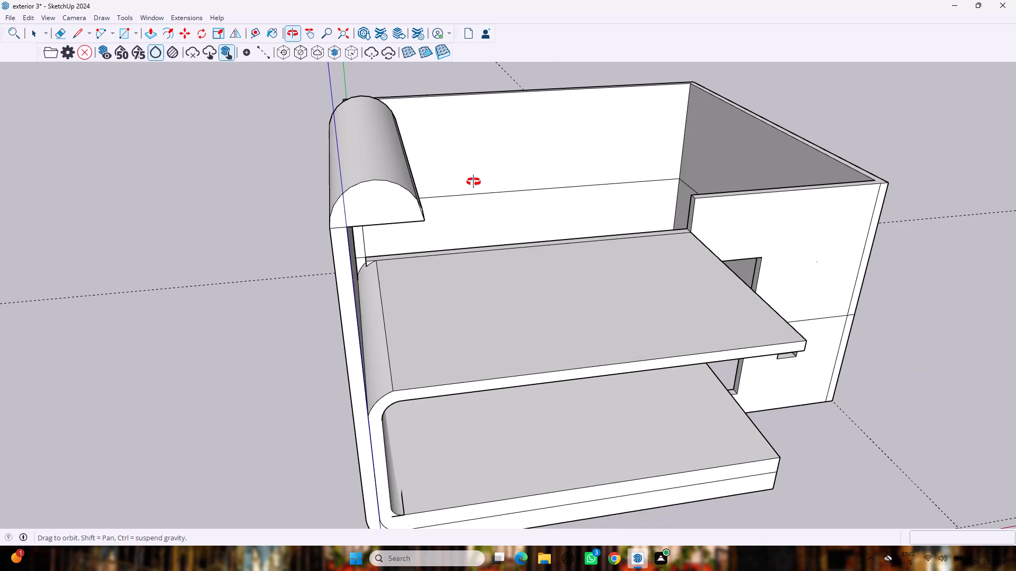
pyautogui.moveTo(474, 182); pyautogui.dragTo(474, 180, button='middle')
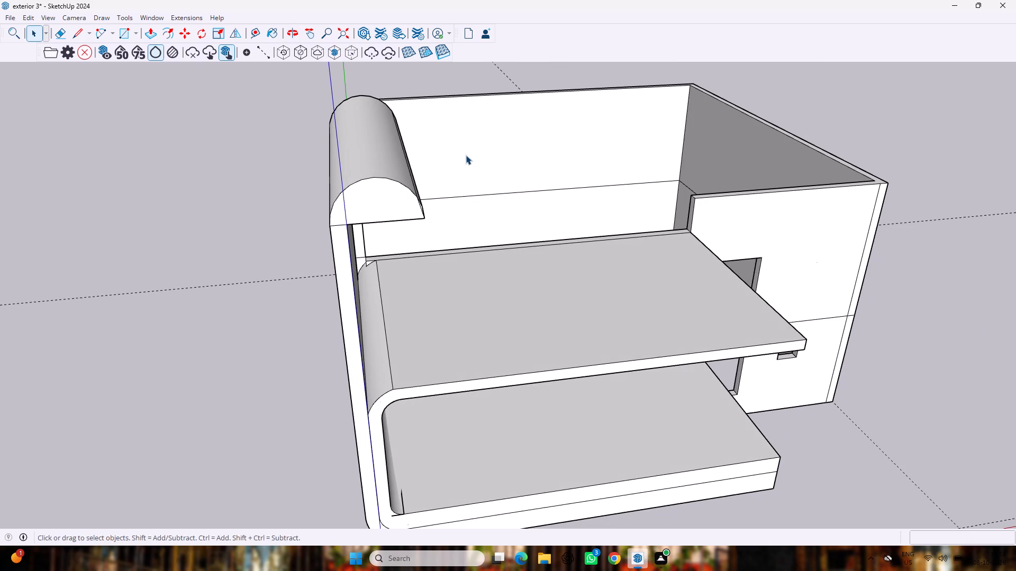
pyautogui.hotkey('ctrl', 'z')
pyautogui.hotkey('ctrl', 'z')
pyautogui.hotkey('ctrl', 'z')
pyautogui.hotkey('ctrl', 'z')
pyautogui.hotkey('ctrl', 'z')
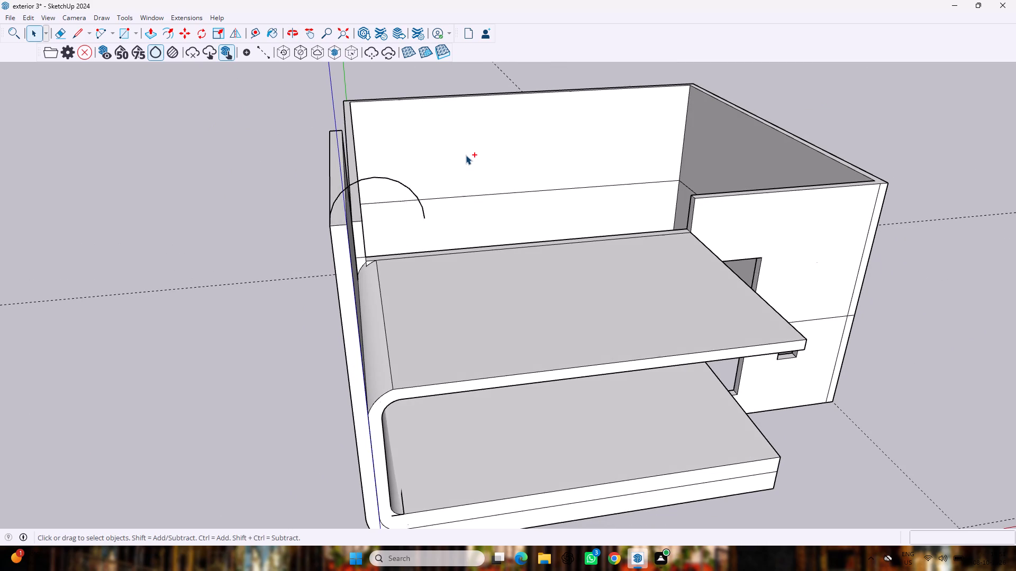
pyautogui.hotkey('ctrl', 'z')
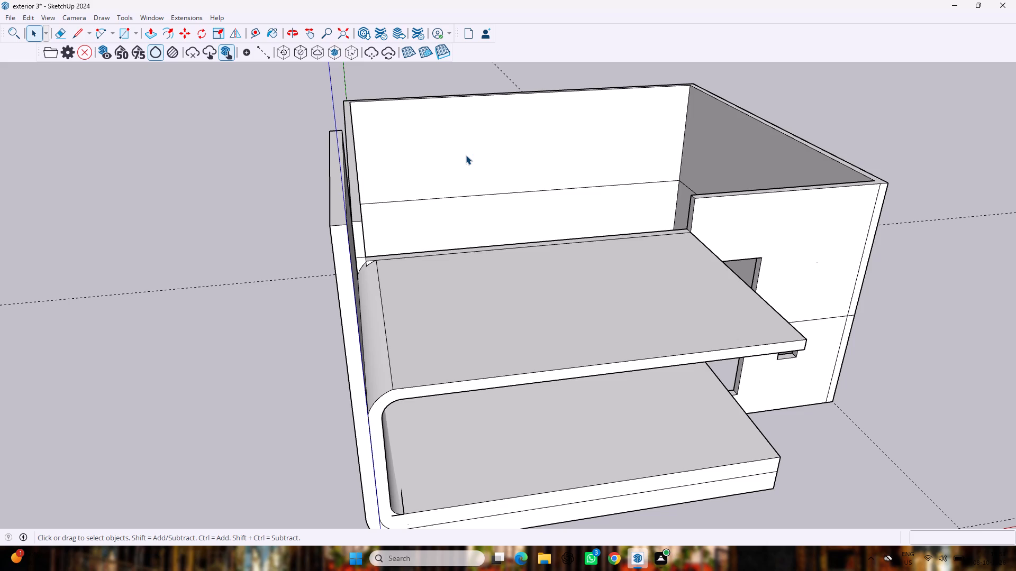
# Place a guide 10" below the top edge of the tall wall's inner face.
pyautogui.moveTo(429, 199); pyautogui.dragTo(321, 165, button='middle')
pyautogui.scroll(1, 431, 197)
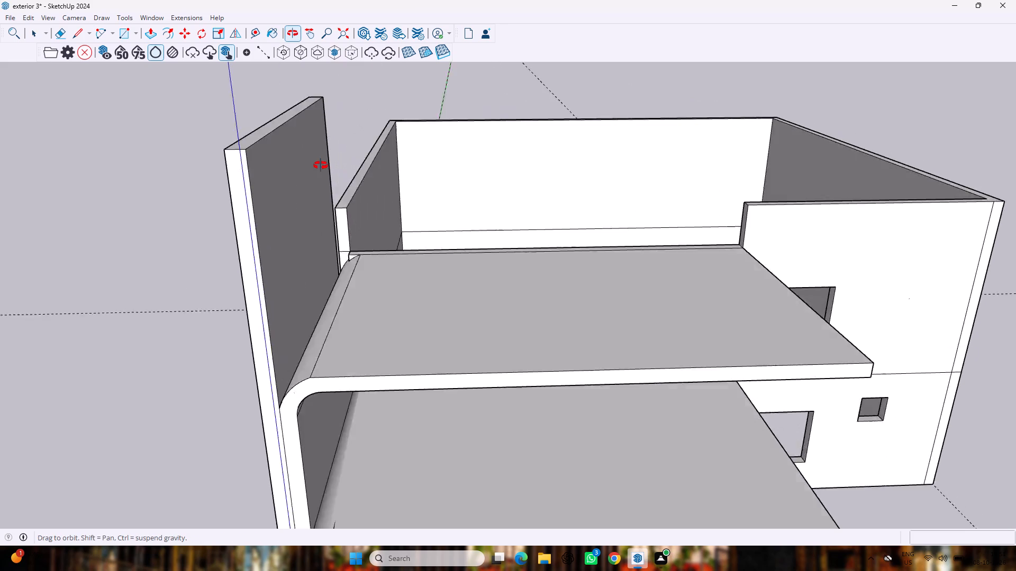
pyautogui.moveTo(321, 165); pyautogui.dragTo(320, 169, button='middle')
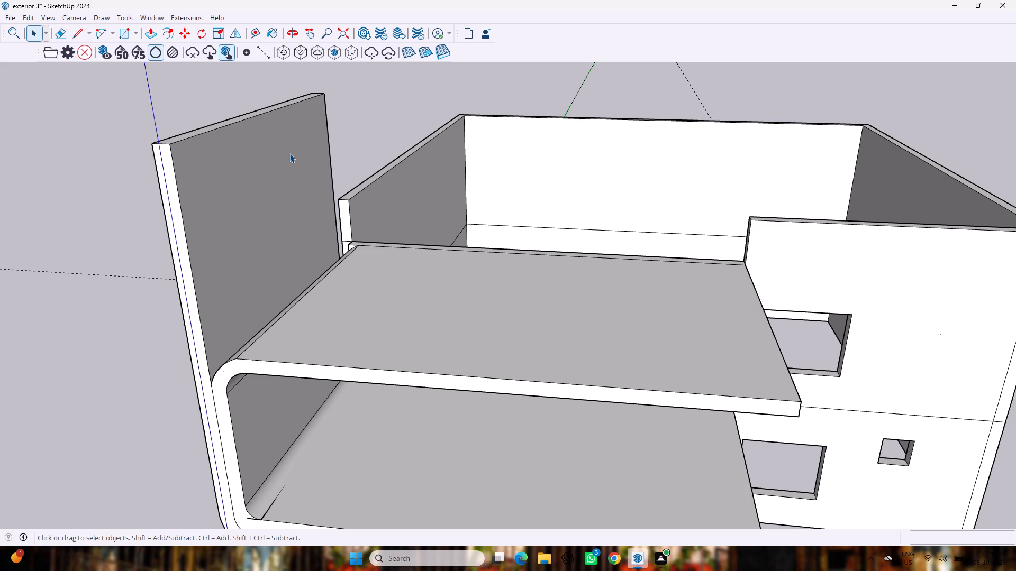
pyautogui.press('t')
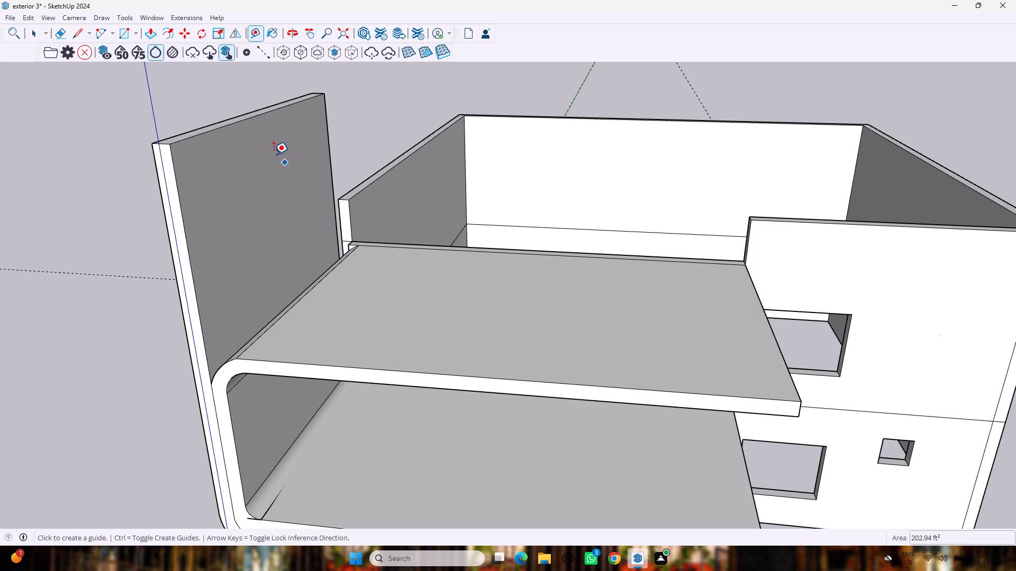
pyautogui.click(251, 115)
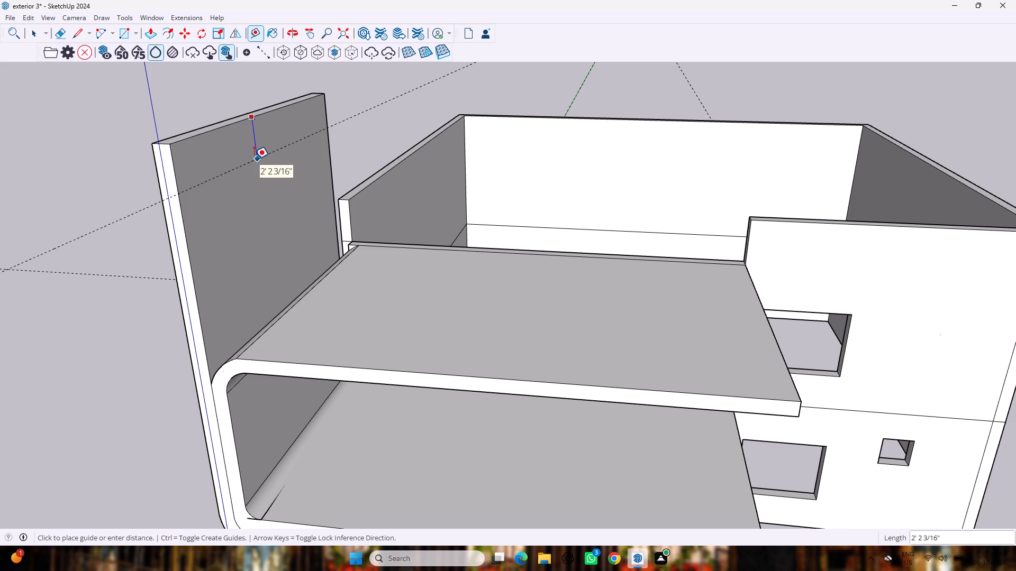
pyautogui.write('10"')
pyautogui.press('Return')
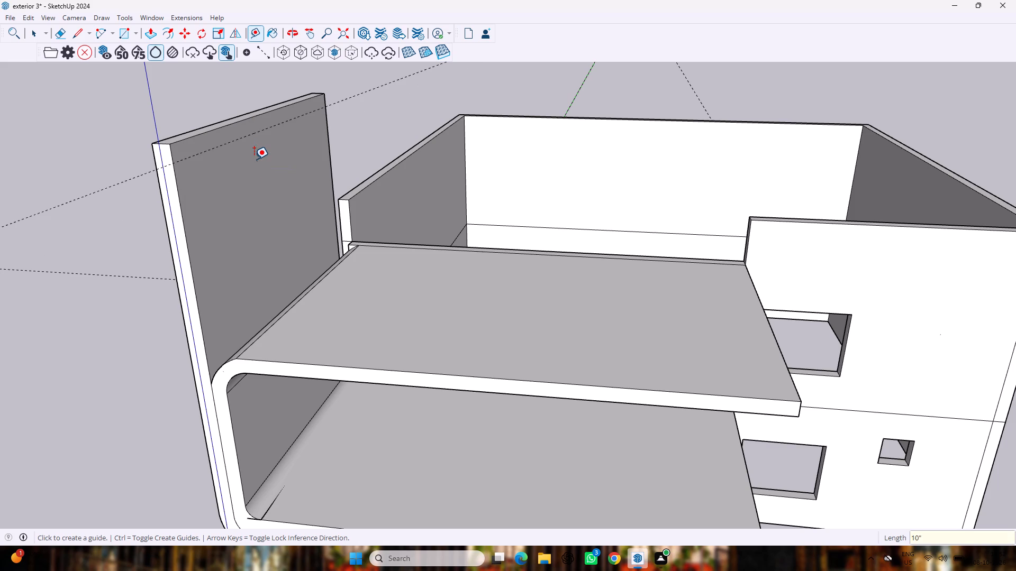
# Draw a 17' 4" line along the guide across the tall wall's inner face and erase the guide.
pyautogui.press('l')
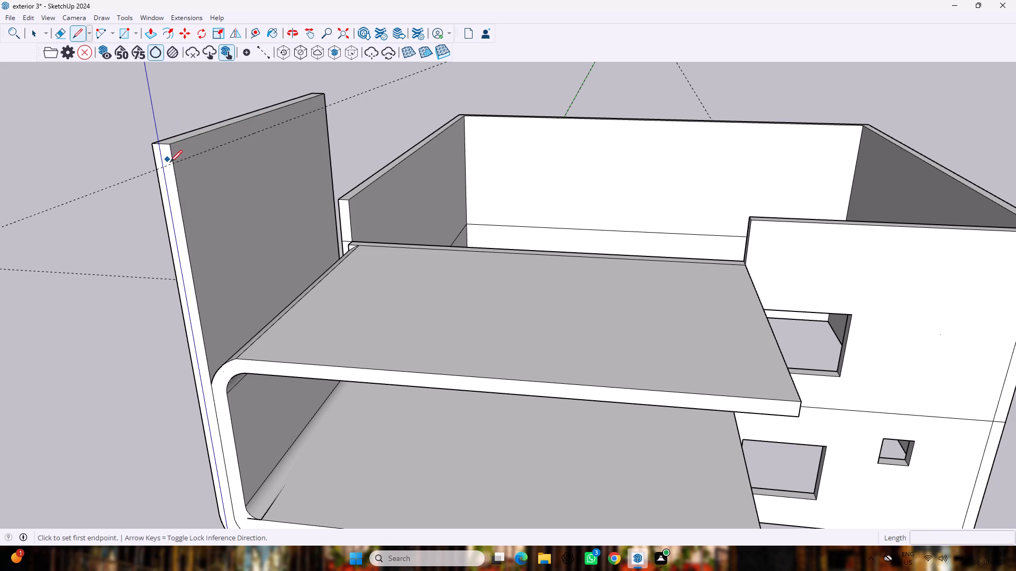
pyautogui.click(173, 164)
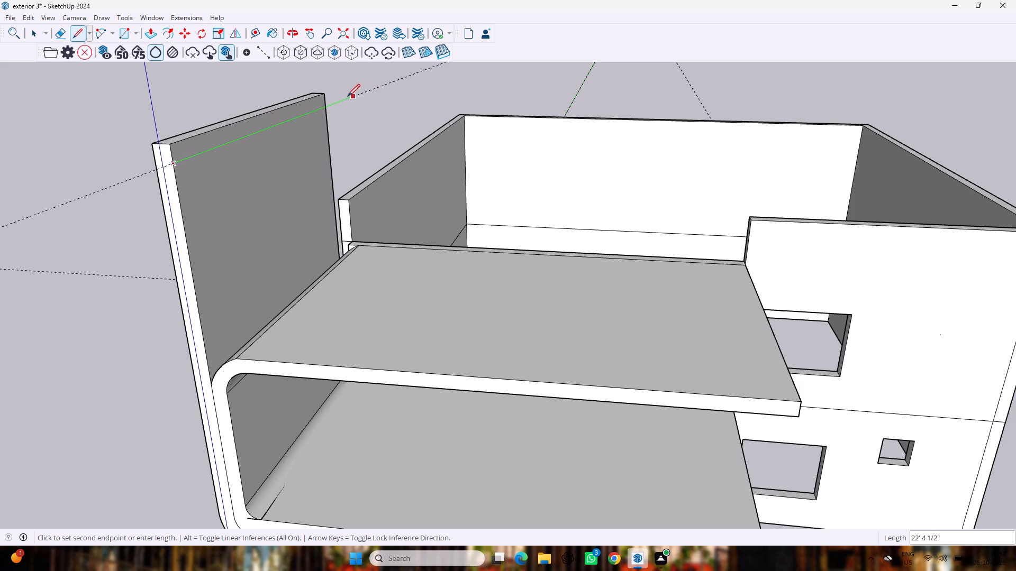
pyautogui.click(328, 106)
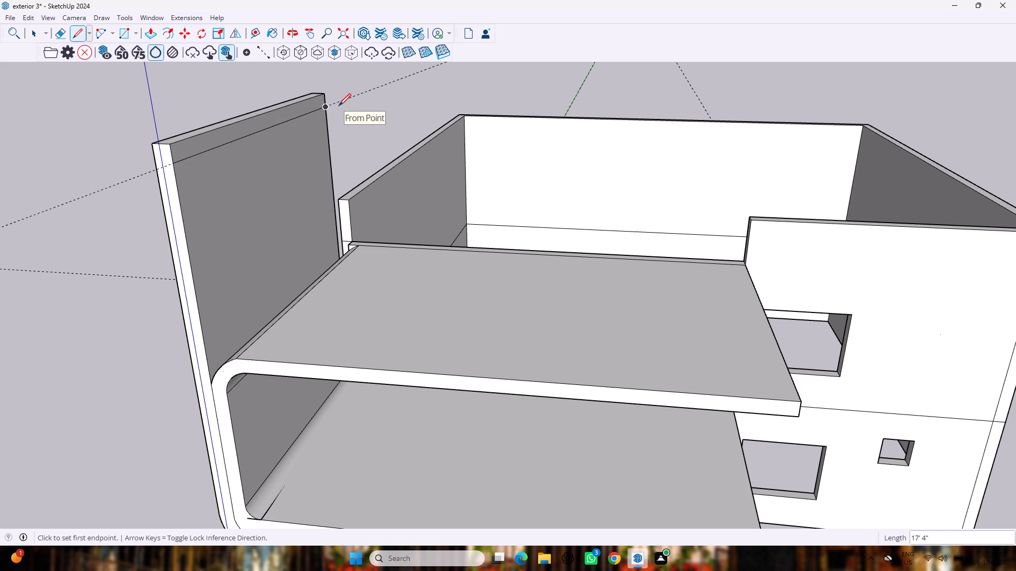
pyautogui.press('e')
pyautogui.moveTo(87, 187); pyautogui.dragTo(87, 189)
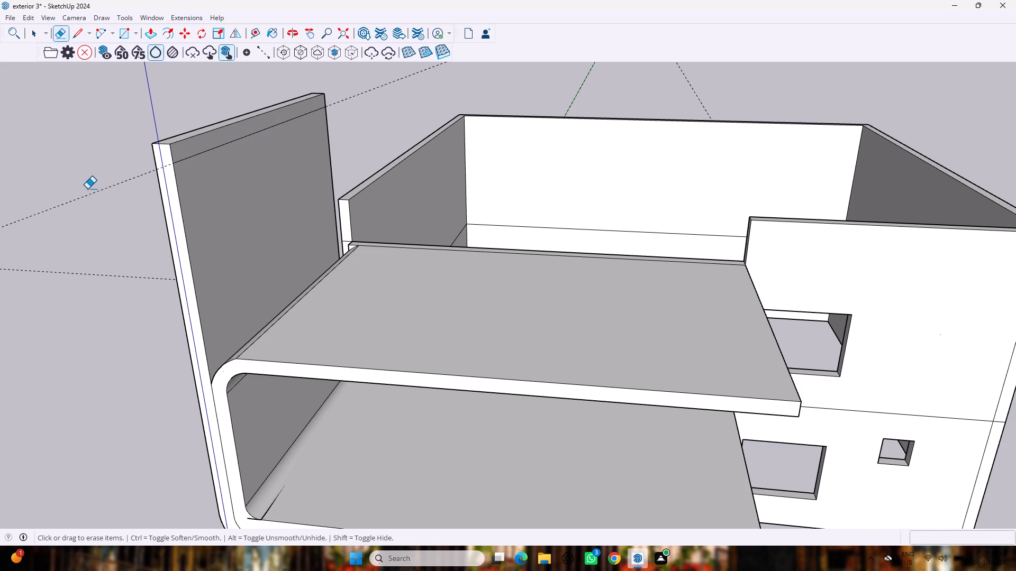
pyautogui.moveTo(87, 189); pyautogui.dragTo(92, 200)
# Extrude the strip above the line over the balcony as a roof slab, by about 25' 3 11/16" plus roughly 7' more.
pyautogui.press('p')
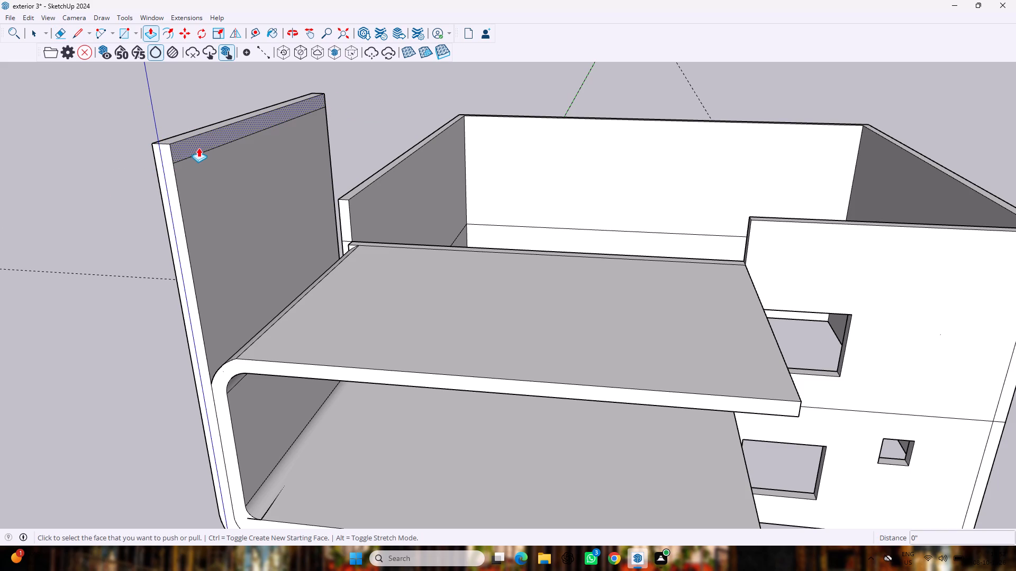
pyautogui.moveTo(200, 143); pyautogui.dragTo(628, 187)
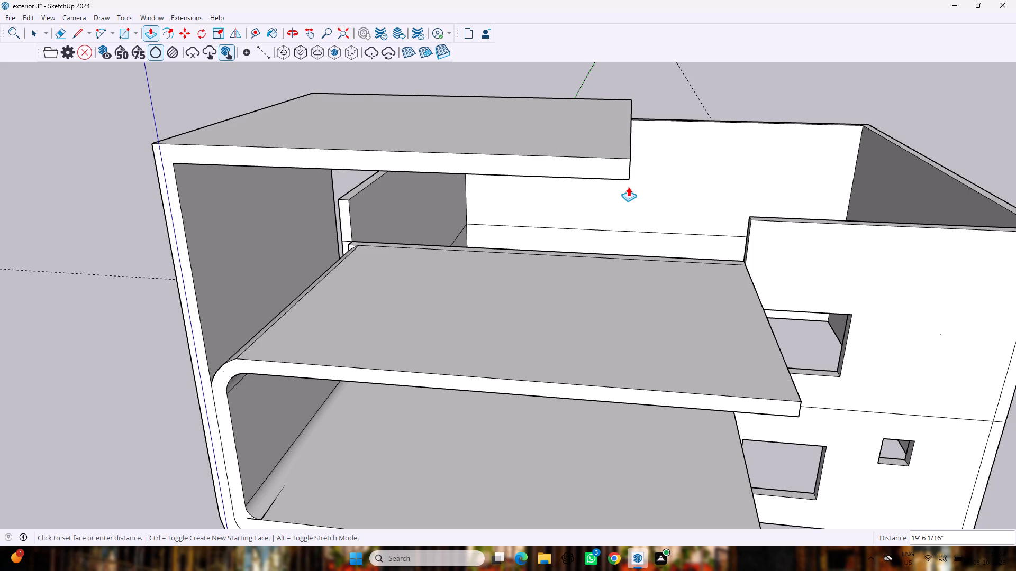
pyautogui.moveTo(628, 187); pyautogui.dragTo(761, 219)
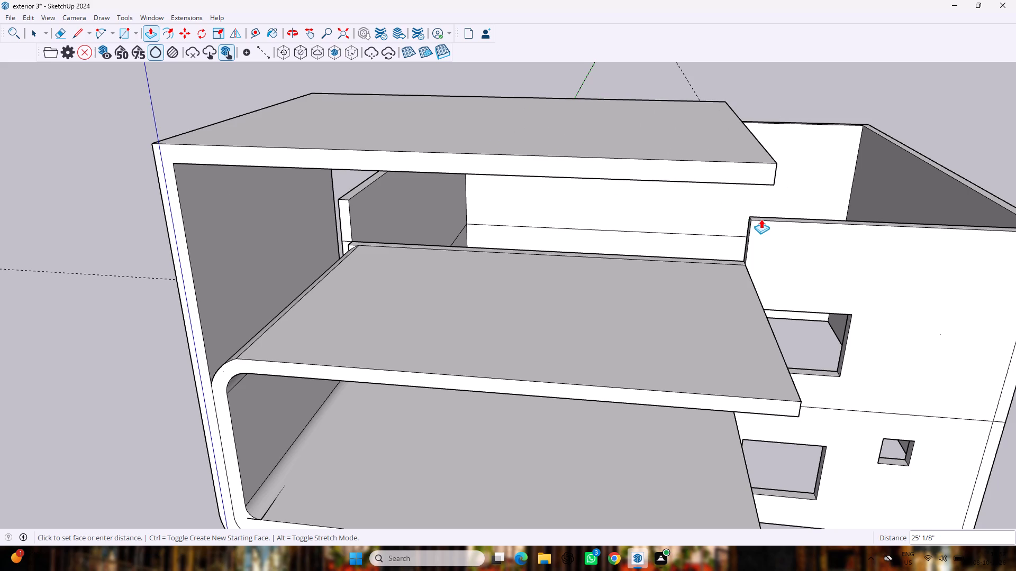
pyautogui.moveTo(761, 219); pyautogui.dragTo(768, 220)
pyautogui.moveTo(723, 227); pyautogui.dragTo(720, 231, button='middle')
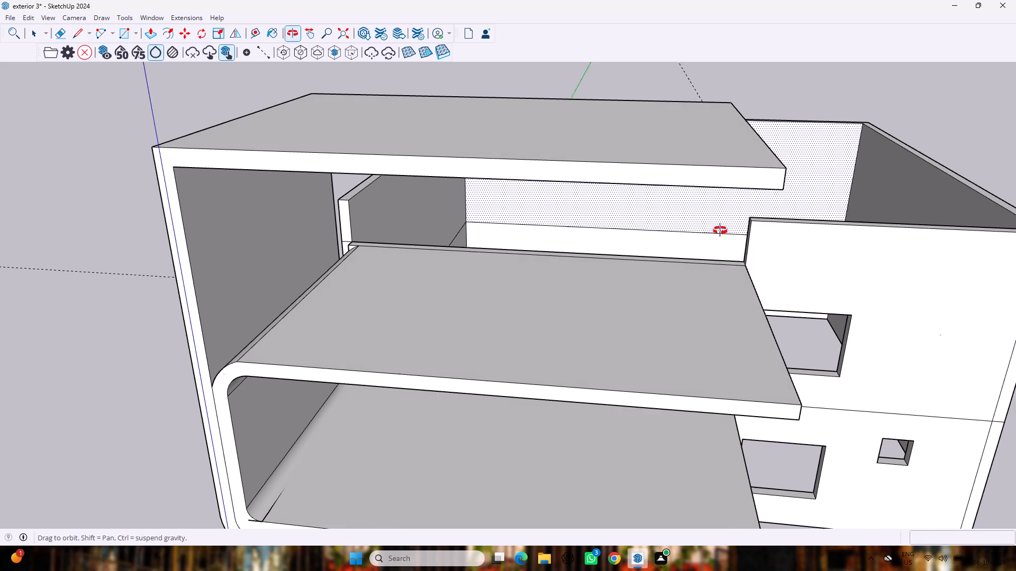
pyautogui.moveTo(720, 231); pyautogui.dragTo(495, 293, button='middle')
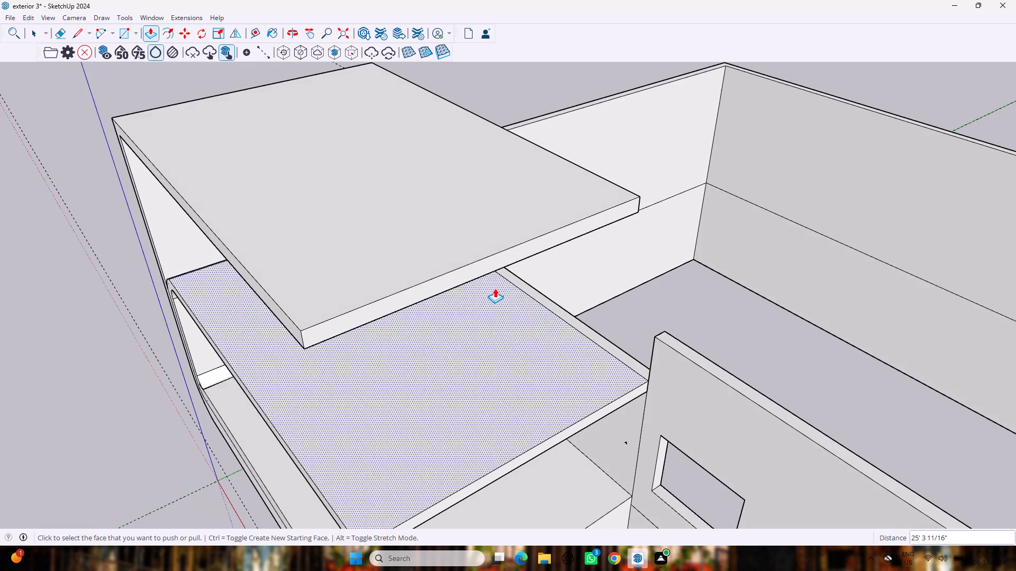
pyautogui.moveTo(494, 256); pyautogui.dragTo(596, 357)
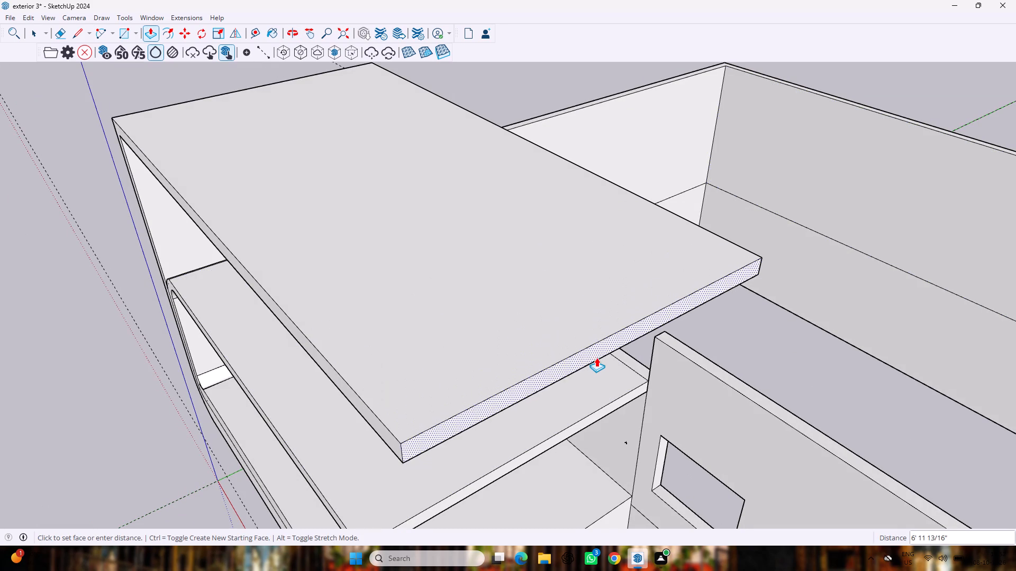
pyautogui.moveTo(596, 357); pyautogui.dragTo(605, 375)
# Push the roof slab's free end face back towards the tall wall by about 2' 5 13/16".
pyautogui.moveTo(464, 291); pyautogui.dragTo(502, 257, button='middle')
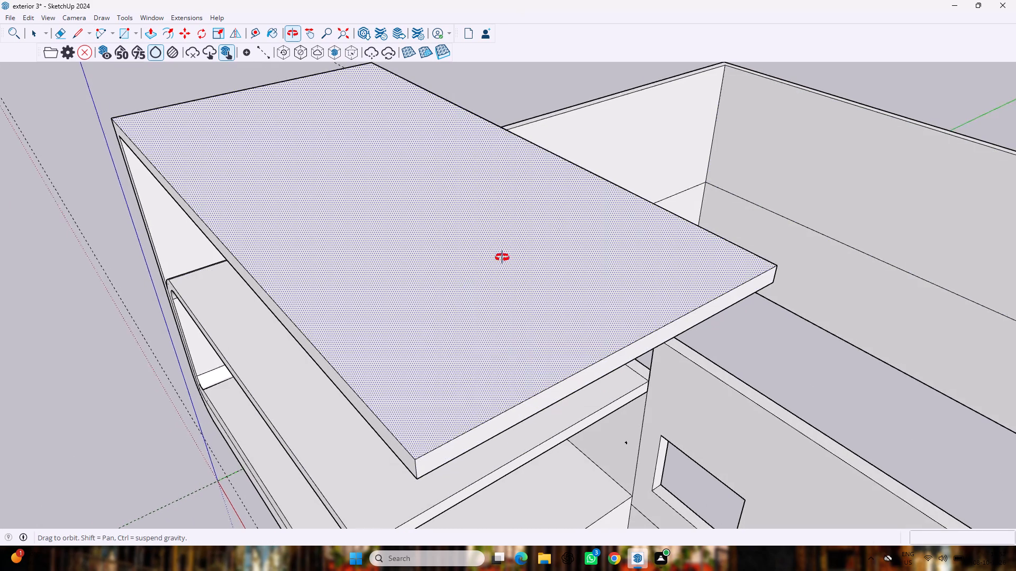
pyautogui.moveTo(502, 257); pyautogui.dragTo(730, 154, button='middle')
pyautogui.scroll(-8, 730, 154)
pyautogui.moveTo(730, 151); pyautogui.dragTo(741, 206, button='middle')
pyautogui.moveTo(809, 151); pyautogui.dragTo(493, 128, button='middle')
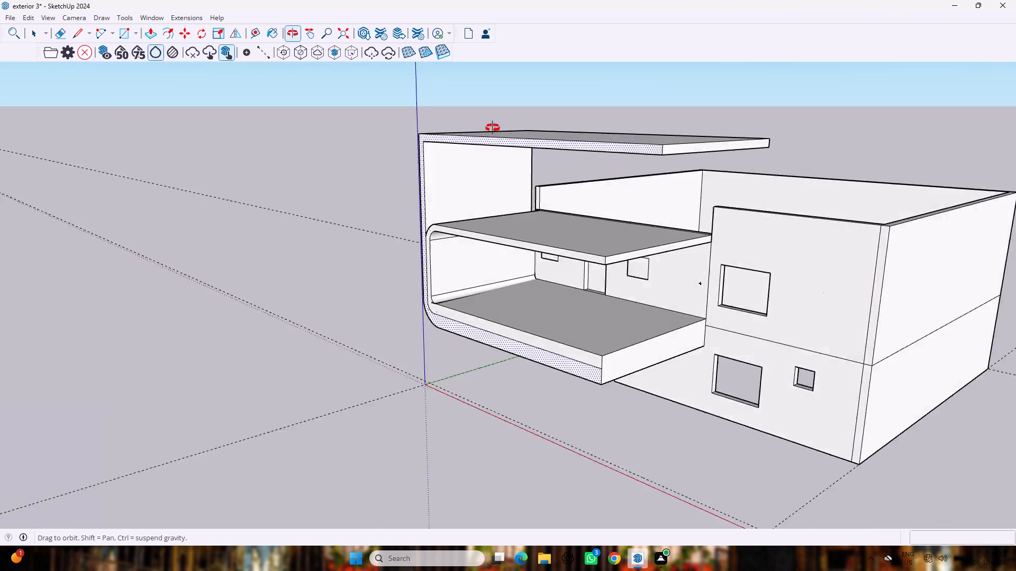
pyautogui.moveTo(493, 128); pyautogui.dragTo(436, 120, button='middle')
pyautogui.moveTo(636, 127); pyautogui.dragTo(624, 123)
pyautogui.click(624, 123)
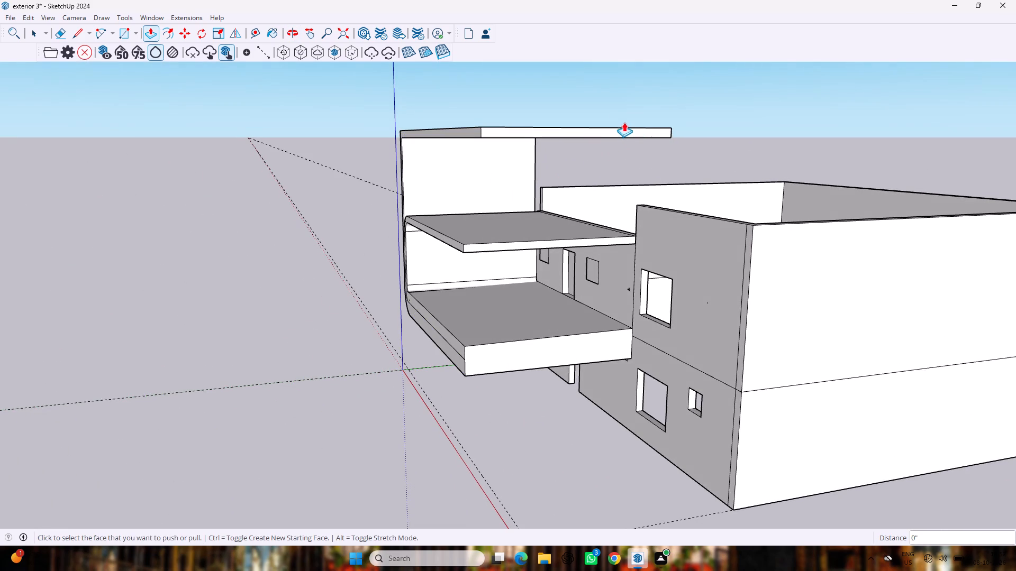
pyautogui.scroll(4, 612, 116)
pyautogui.moveTo(614, 140); pyautogui.dragTo(593, 125)
# Draw an arc of about 3' 5 3/8" radius across the front corner where roof slab and tall wall meet, through the inner corner.
pyautogui.moveTo(602, 105); pyautogui.dragTo(626, 225, button='middle')
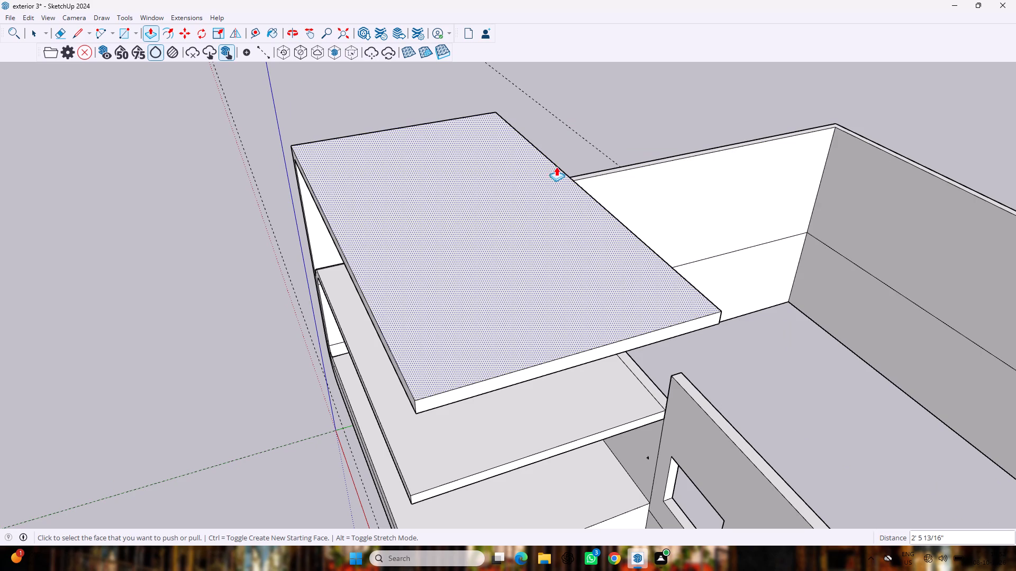
pyautogui.moveTo(393, 174); pyautogui.dragTo(573, 155, button='middle')
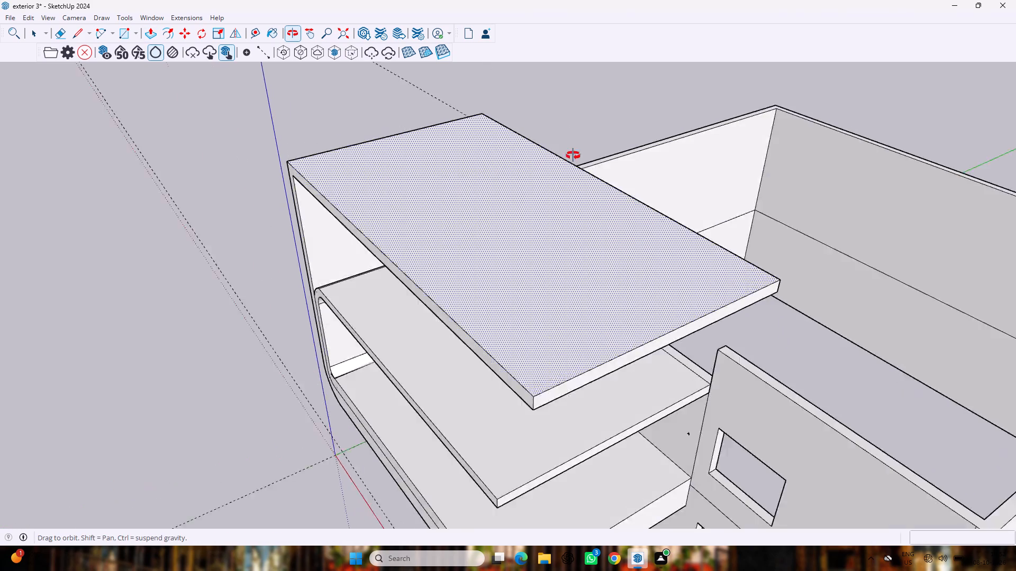
pyautogui.moveTo(573, 155); pyautogui.dragTo(867, 74, button='middle')
pyautogui.scroll(3, 655, 143)
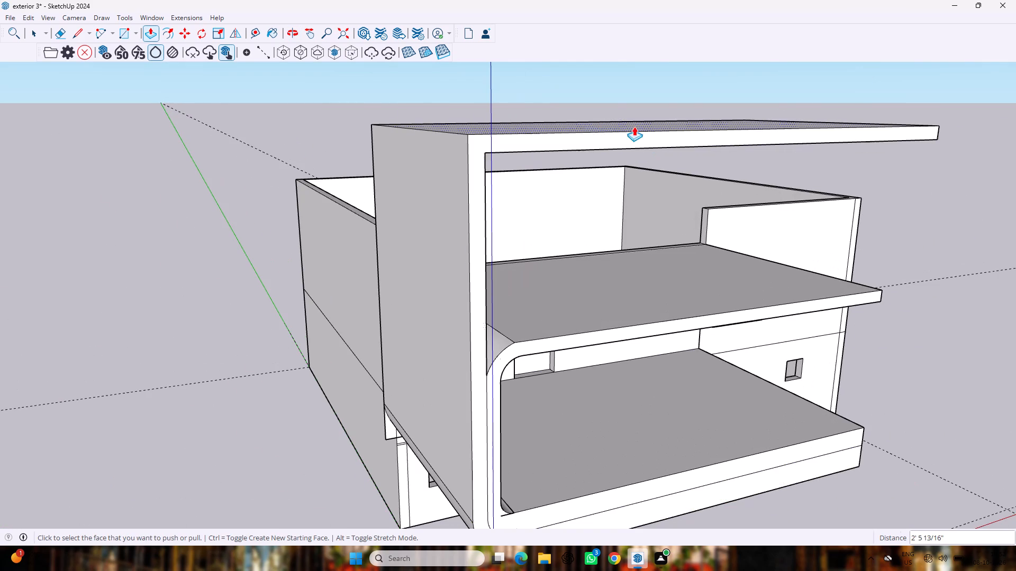
pyautogui.press('a')
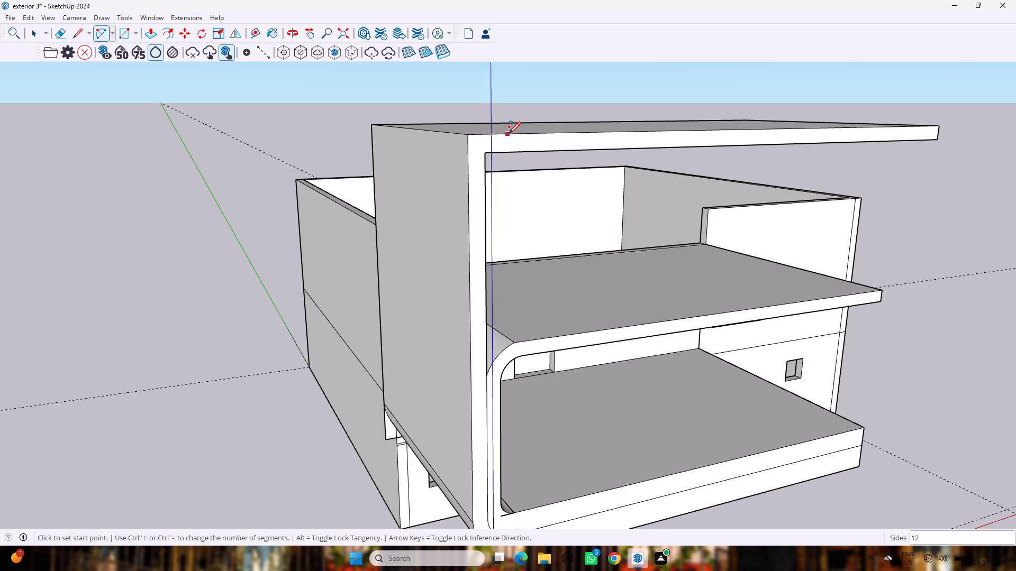
pyautogui.click(512, 134)
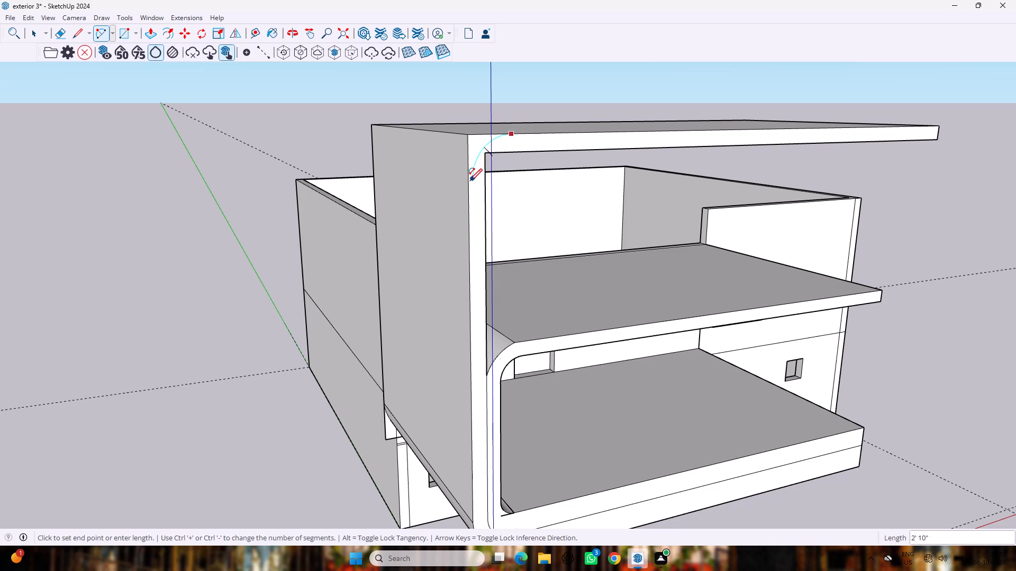
pyautogui.click(468, 182)
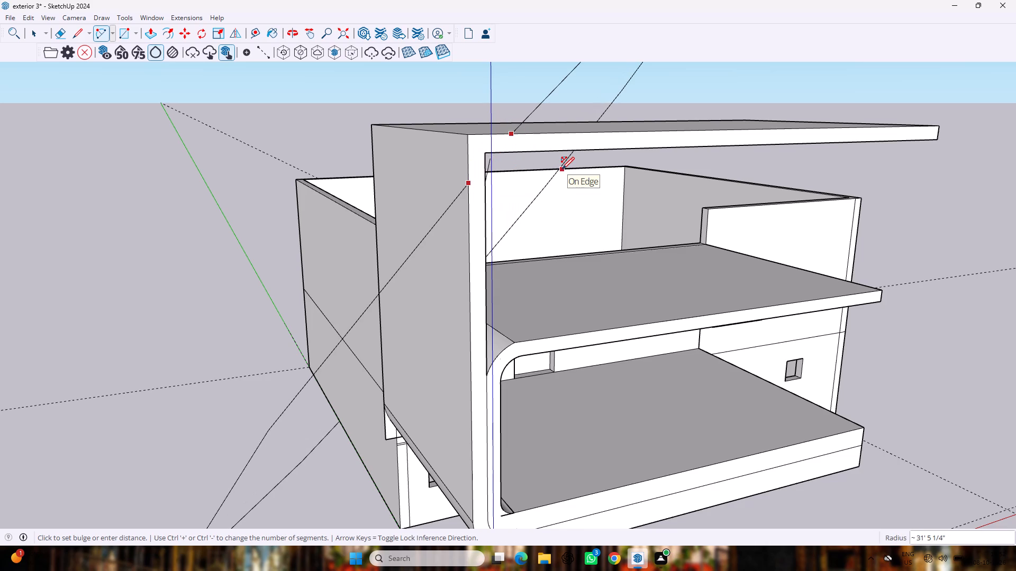
pyautogui.click(484, 151)
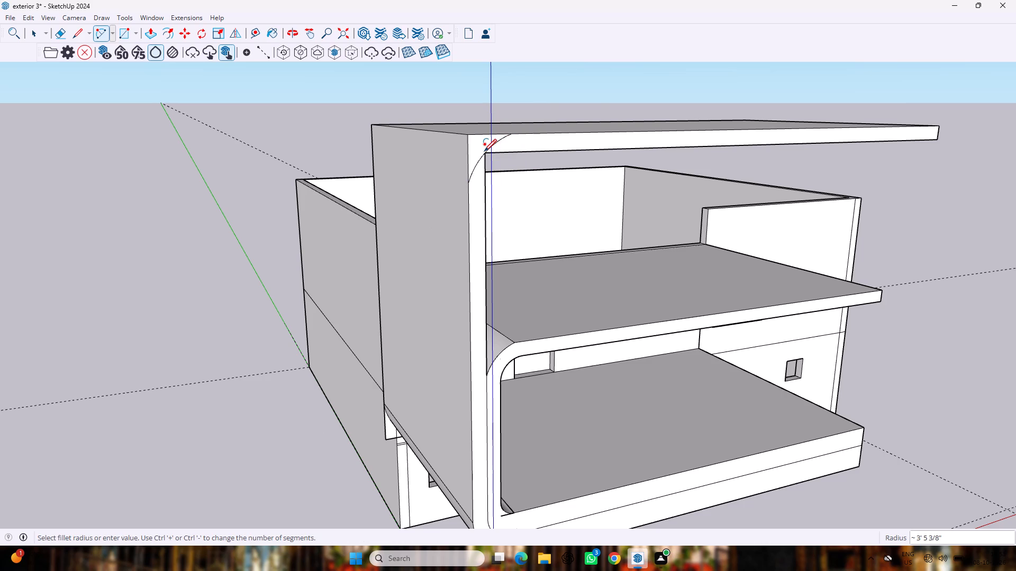
# Push the corner piece outside the arc back 17' 4" along the wall's top to round the outer edge.
pyautogui.press('p')
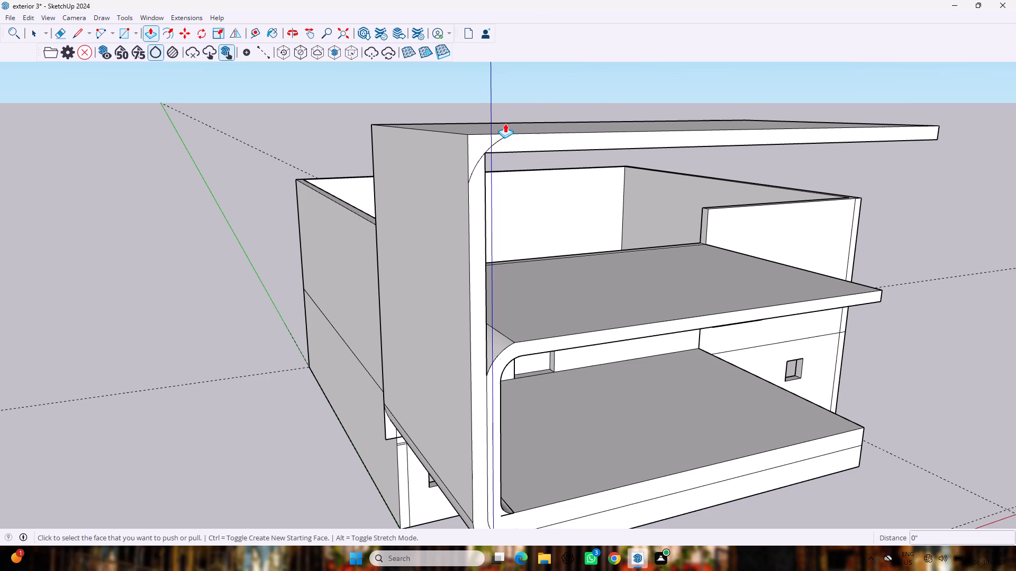
pyautogui.moveTo(475, 141); pyautogui.dragTo(380, 118)
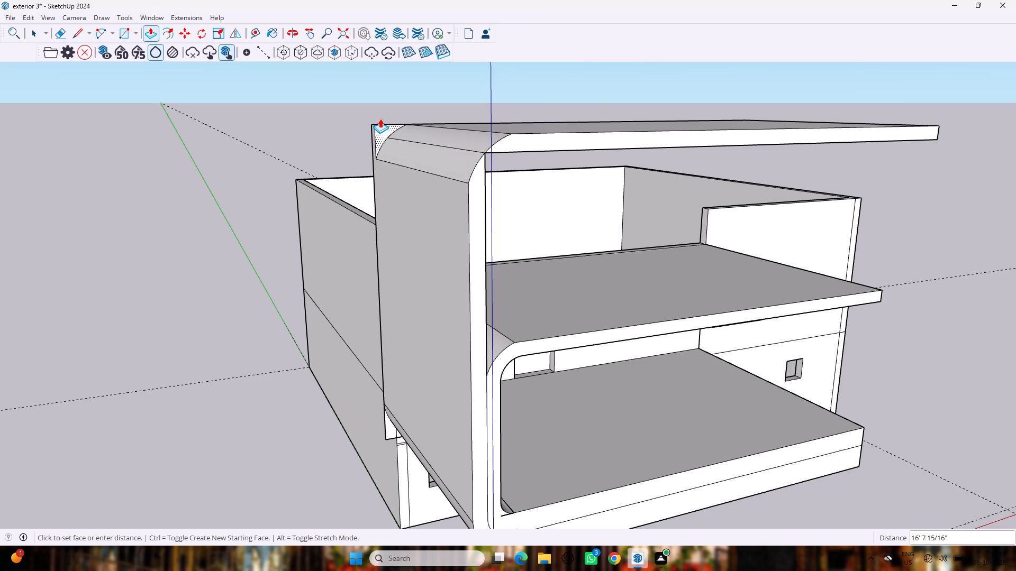
pyautogui.moveTo(380, 118); pyautogui.dragTo(370, 118)
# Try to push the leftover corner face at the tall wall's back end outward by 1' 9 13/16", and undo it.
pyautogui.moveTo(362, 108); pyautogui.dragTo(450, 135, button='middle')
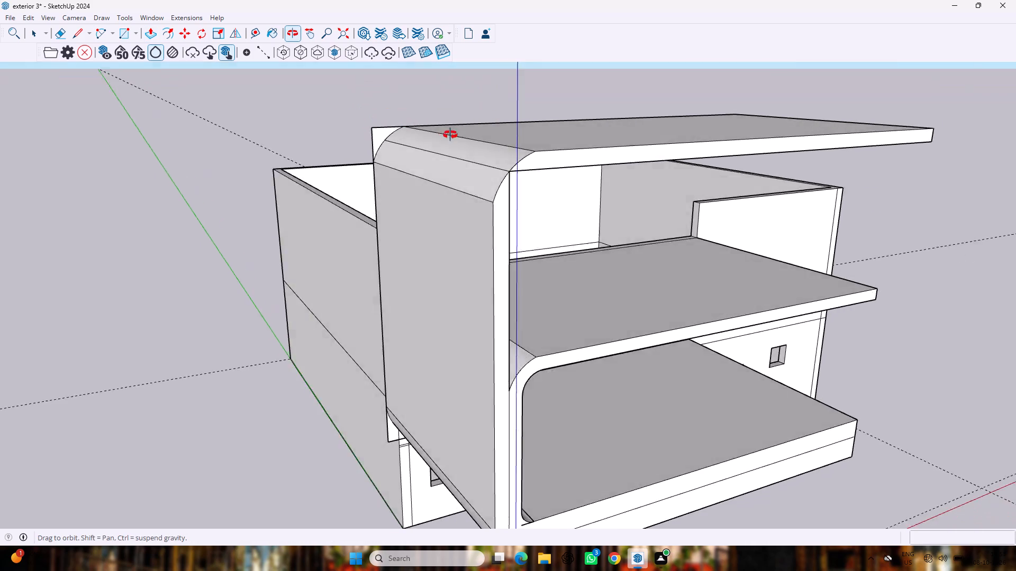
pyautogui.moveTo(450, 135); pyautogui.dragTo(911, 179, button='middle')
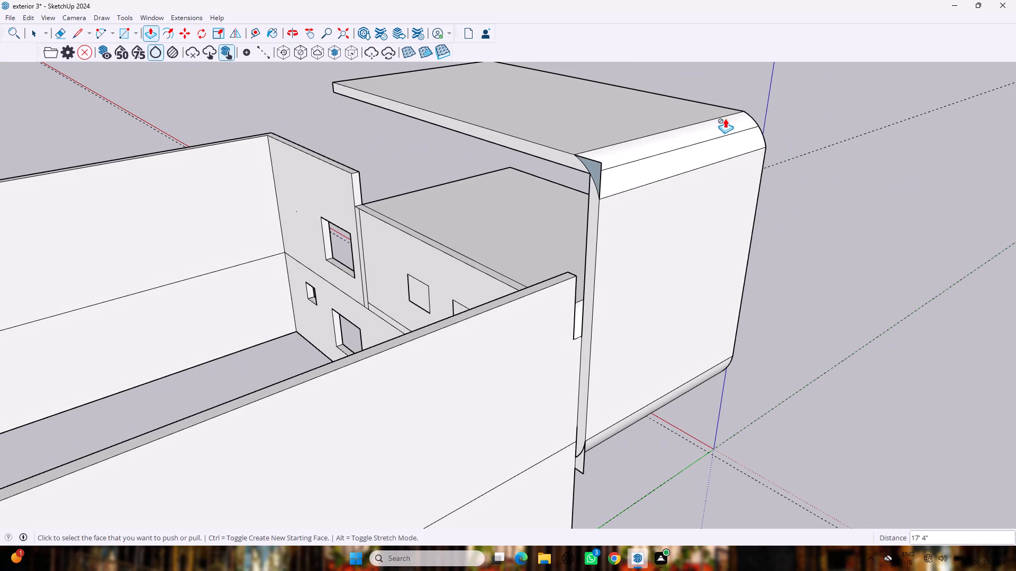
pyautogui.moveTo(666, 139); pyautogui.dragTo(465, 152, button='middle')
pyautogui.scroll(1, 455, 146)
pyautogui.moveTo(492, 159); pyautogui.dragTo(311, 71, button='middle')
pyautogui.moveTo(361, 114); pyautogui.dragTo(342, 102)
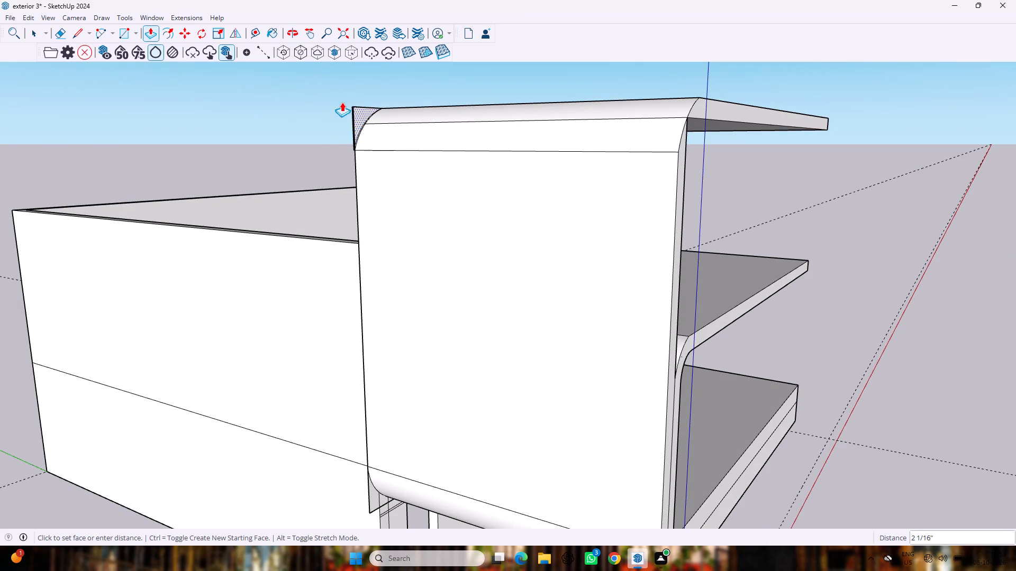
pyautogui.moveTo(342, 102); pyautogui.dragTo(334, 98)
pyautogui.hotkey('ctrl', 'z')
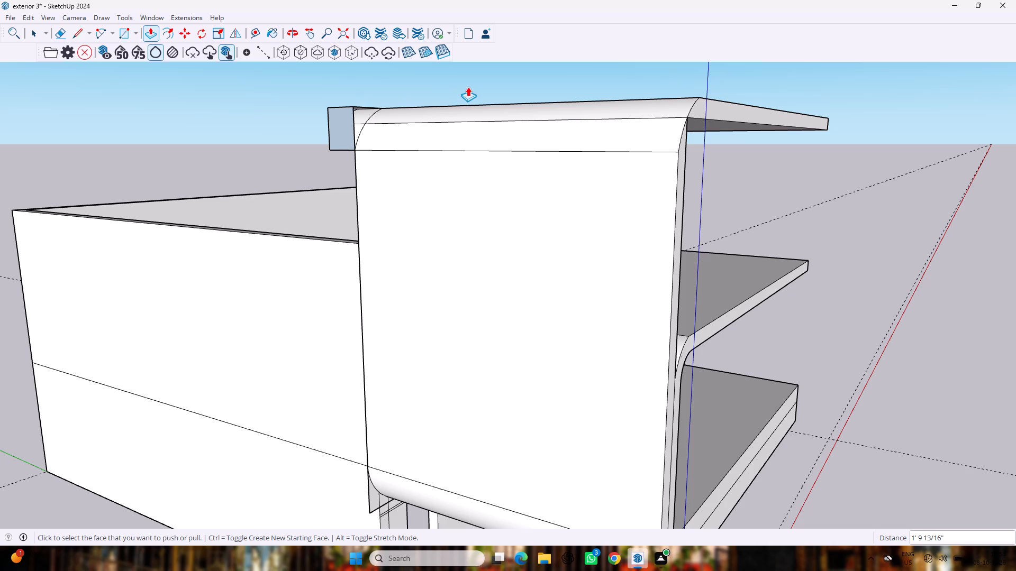
# Erase the leftover edges and face outside the curve at the back end of the rounded roof corner.
pyautogui.press('e')
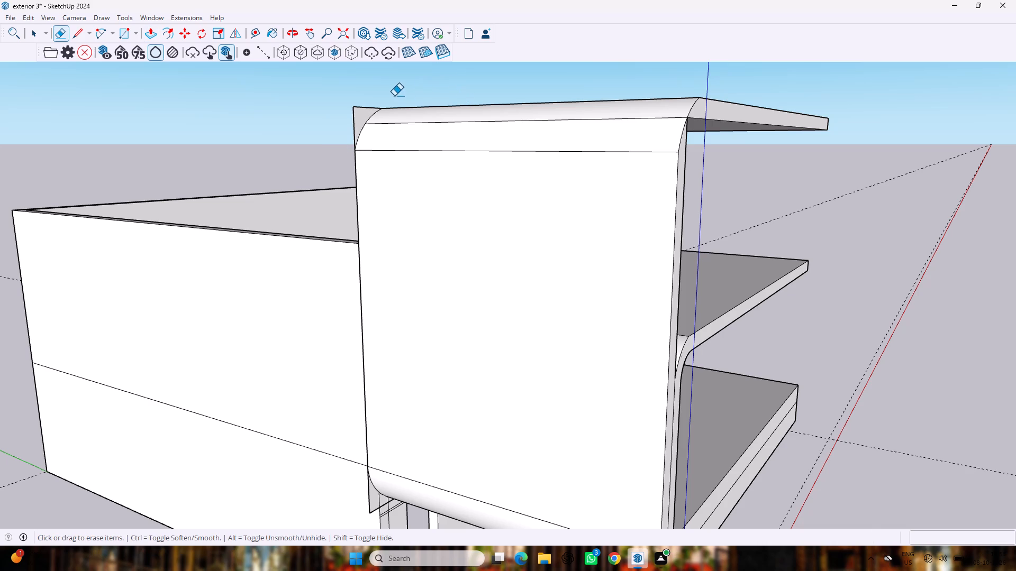
pyautogui.moveTo(385, 96); pyautogui.dragTo(356, 124)
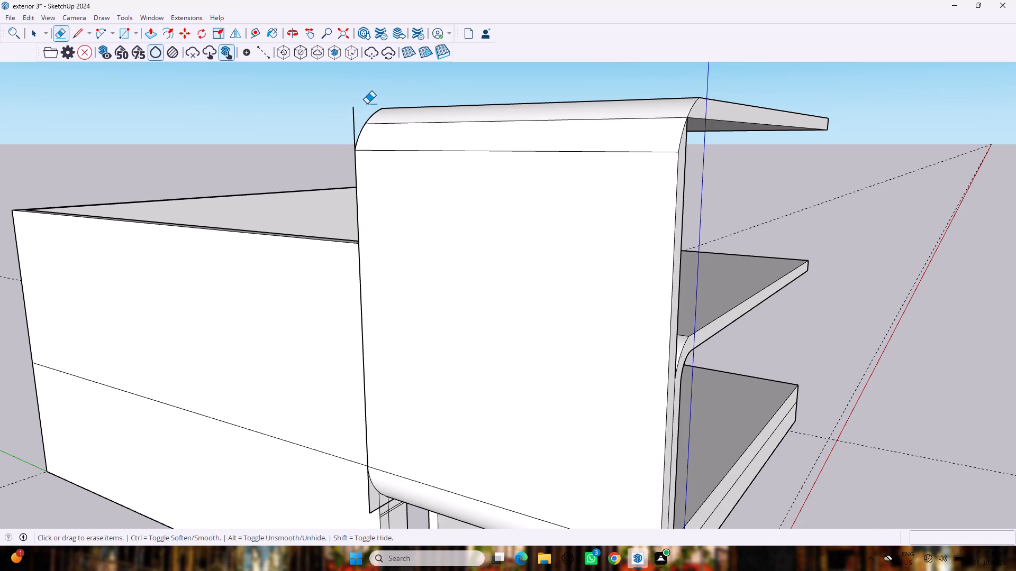
pyautogui.moveTo(374, 107); pyautogui.dragTo(348, 116)
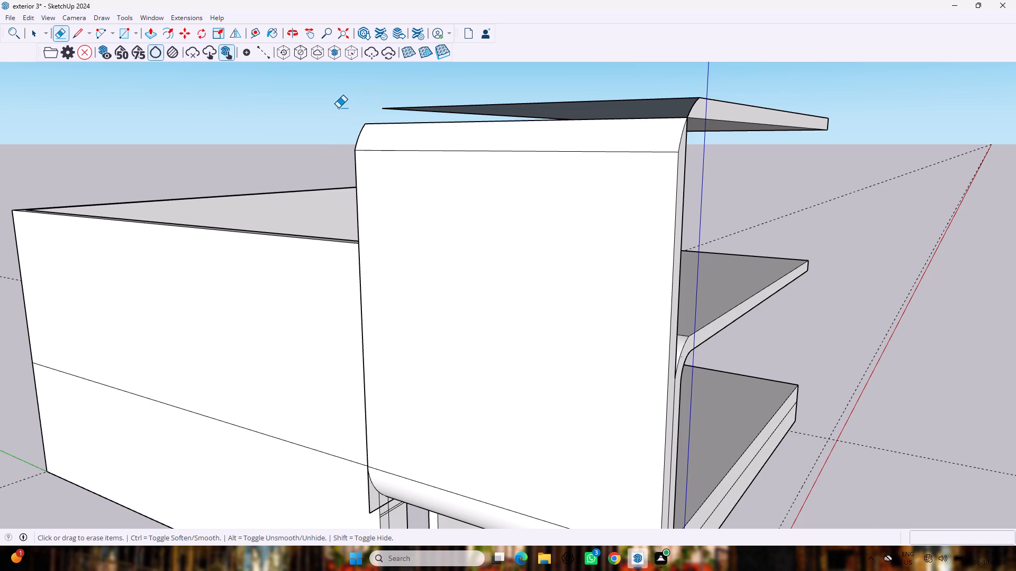
pyautogui.hotkey('ctrl', 'z')
pyautogui.moveTo(367, 115); pyautogui.dragTo(349, 121)
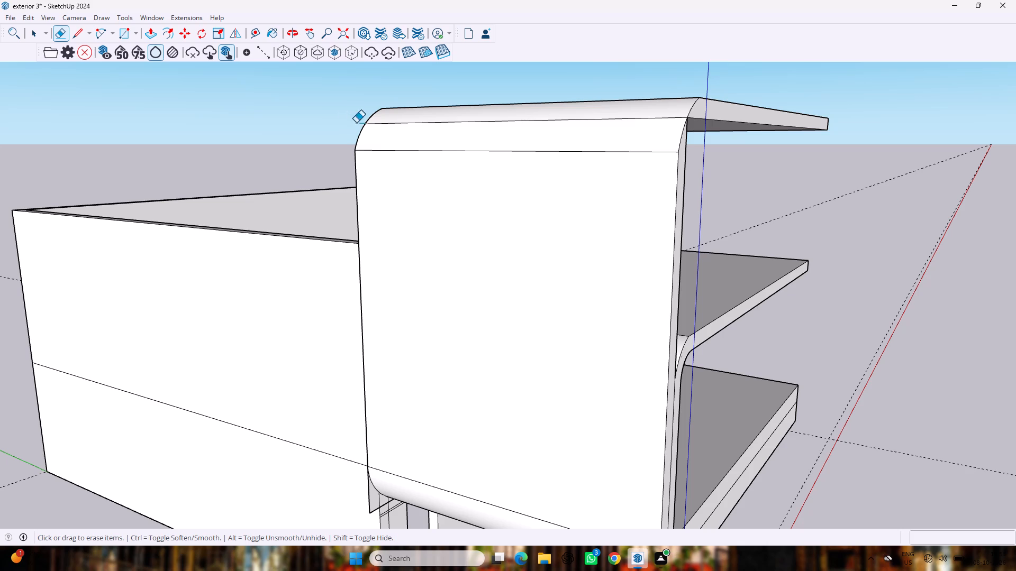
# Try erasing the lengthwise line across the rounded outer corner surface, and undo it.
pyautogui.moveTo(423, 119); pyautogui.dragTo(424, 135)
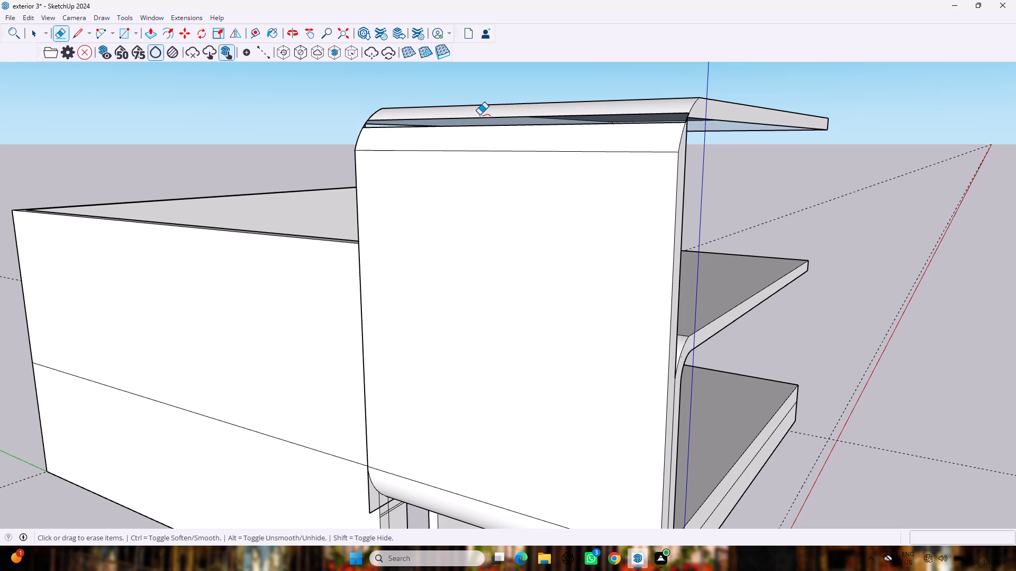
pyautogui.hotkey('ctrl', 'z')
# Draw a tangent arc of about 1' 4 3/16" radius across the inner front corner between the tall wall and the roof slab's underside.
pyautogui.moveTo(632, 82); pyautogui.dragTo(352, 105, button='middle')
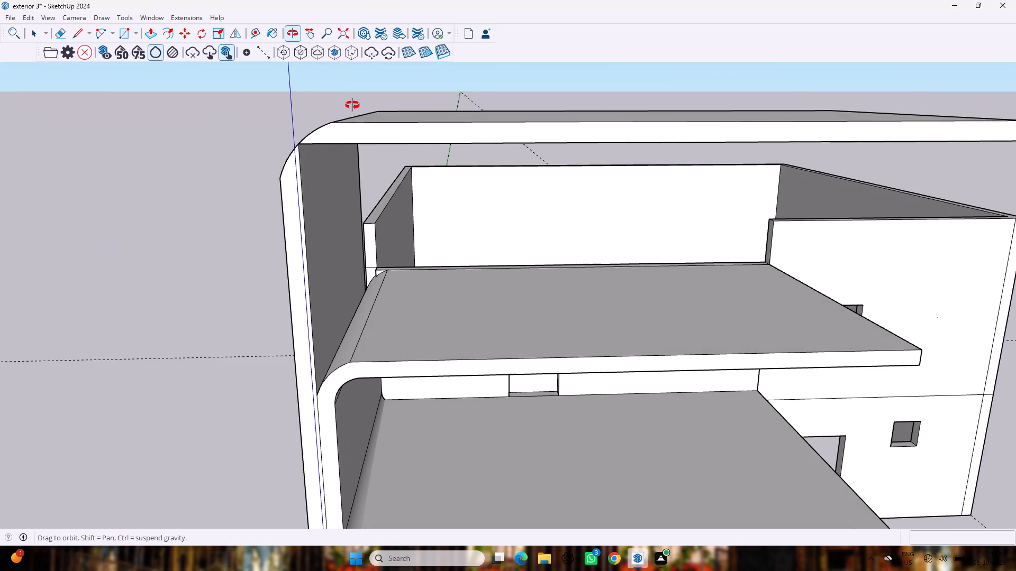
pyautogui.moveTo(352, 105); pyautogui.dragTo(350, 109, button='middle')
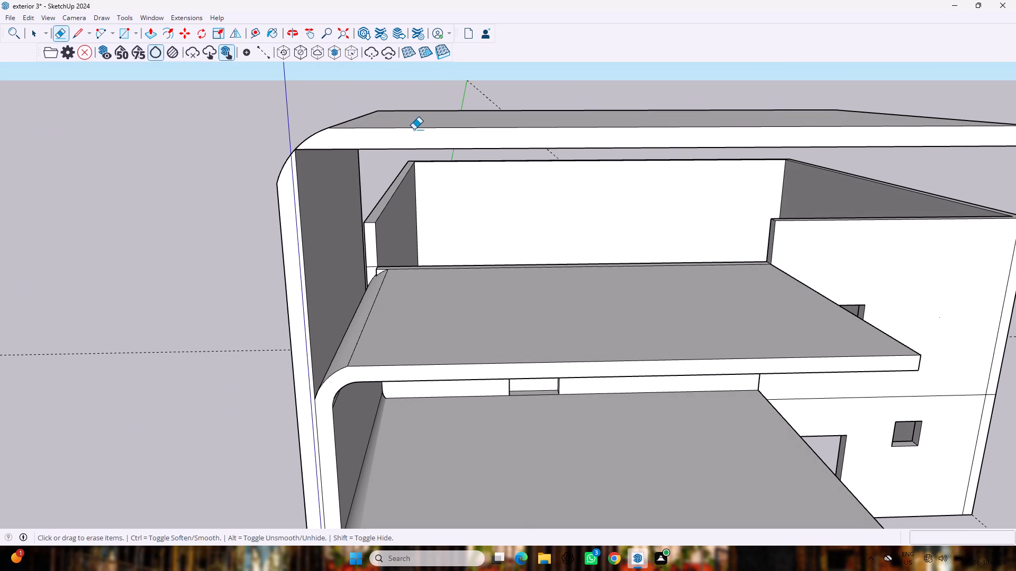
pyautogui.press('a')
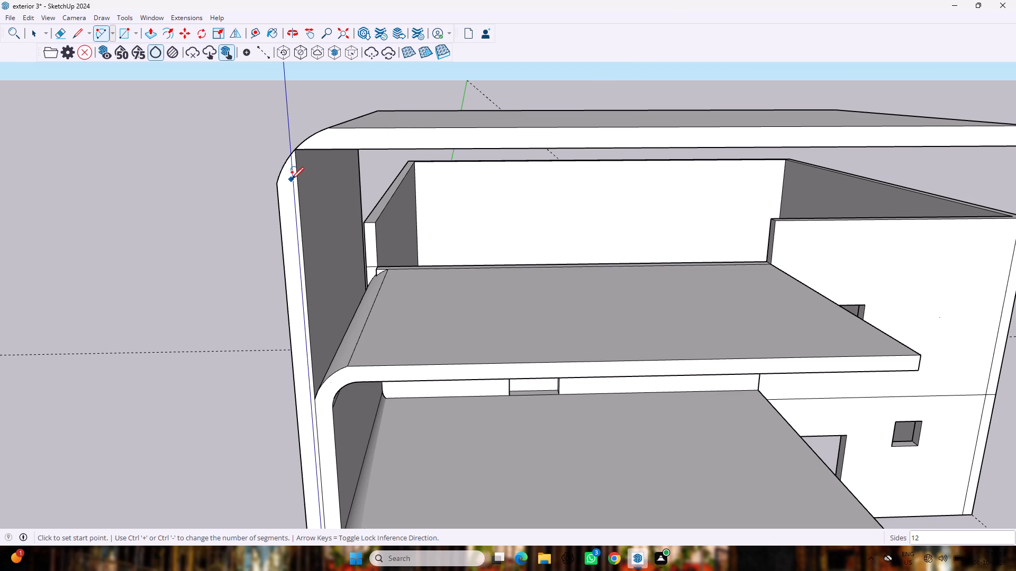
pyautogui.click(278, 187)
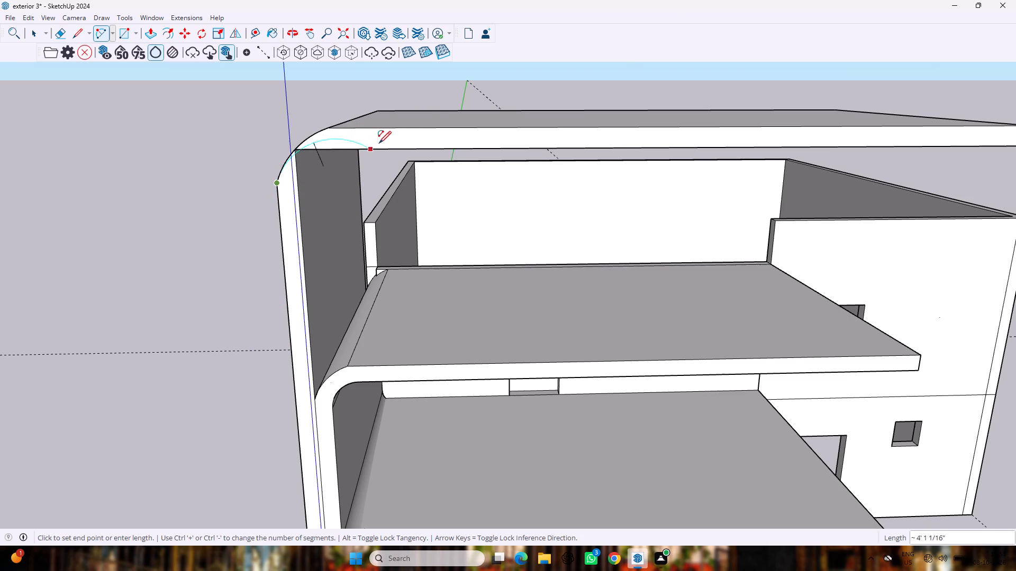
pyautogui.press('Escape')
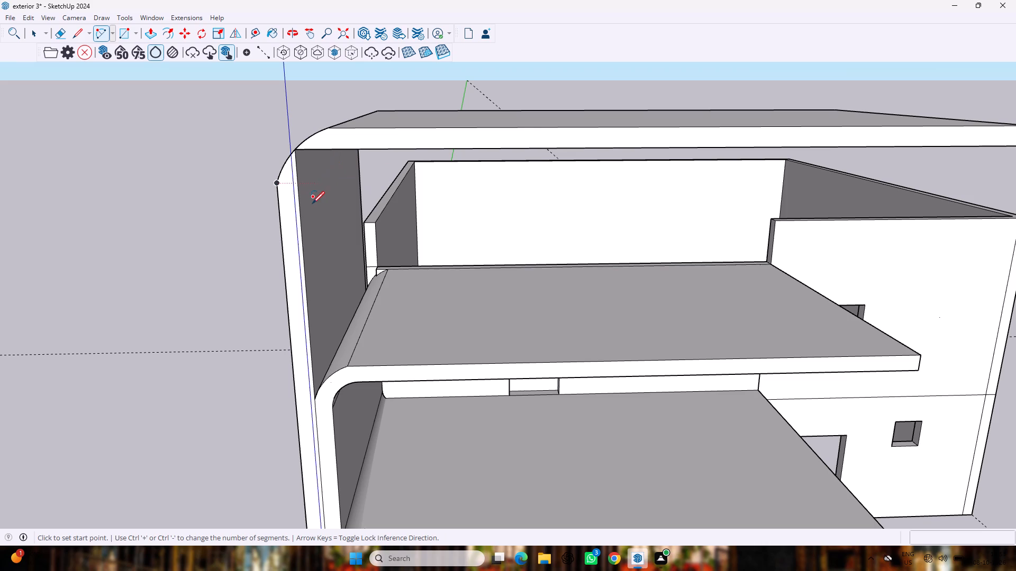
pyautogui.click(297, 176)
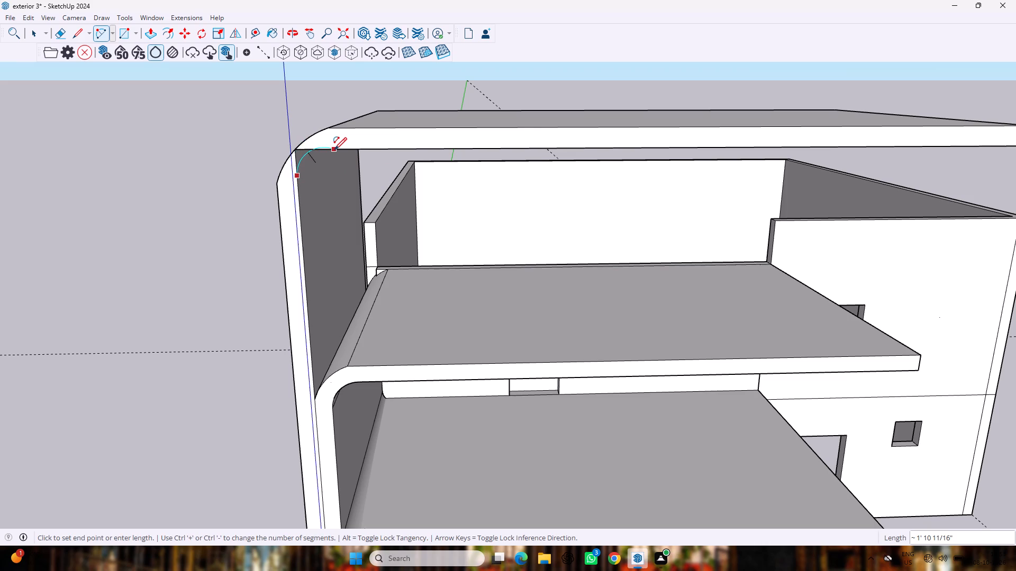
pyautogui.click(323, 150)
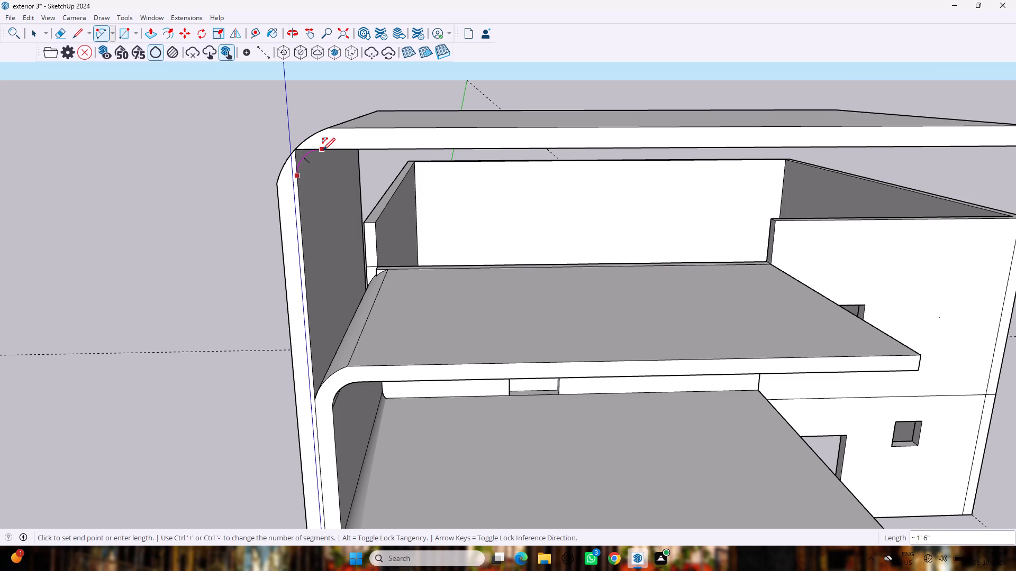
pyautogui.click(319, 150)
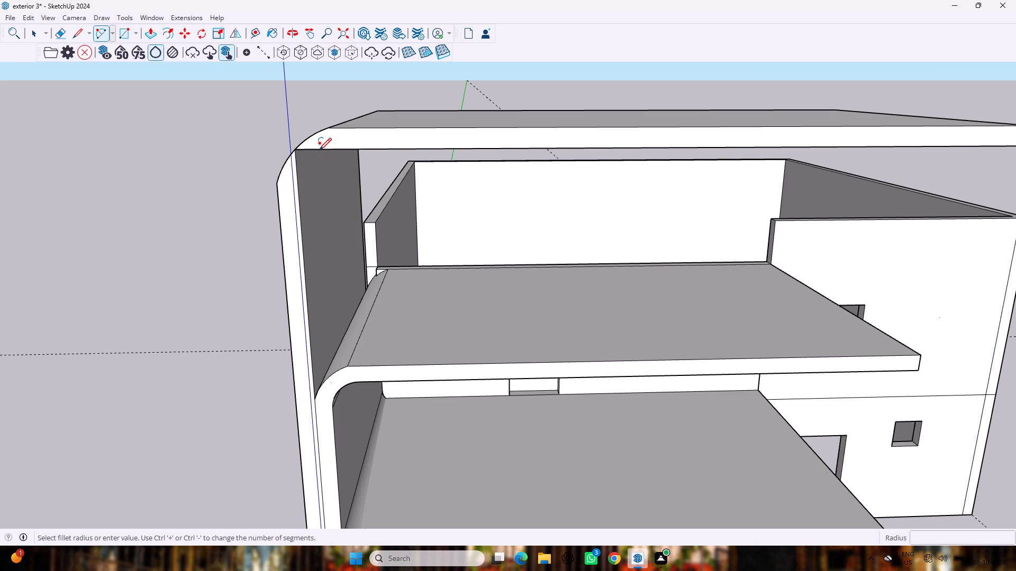
pyautogui.click(319, 150)
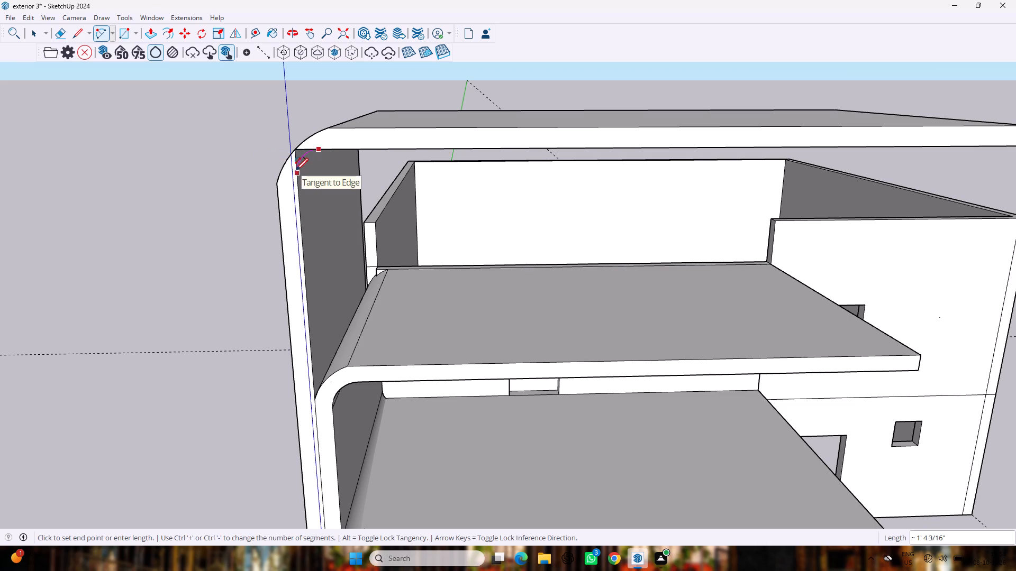
pyautogui.click(296, 170)
pyautogui.click(296, 170)
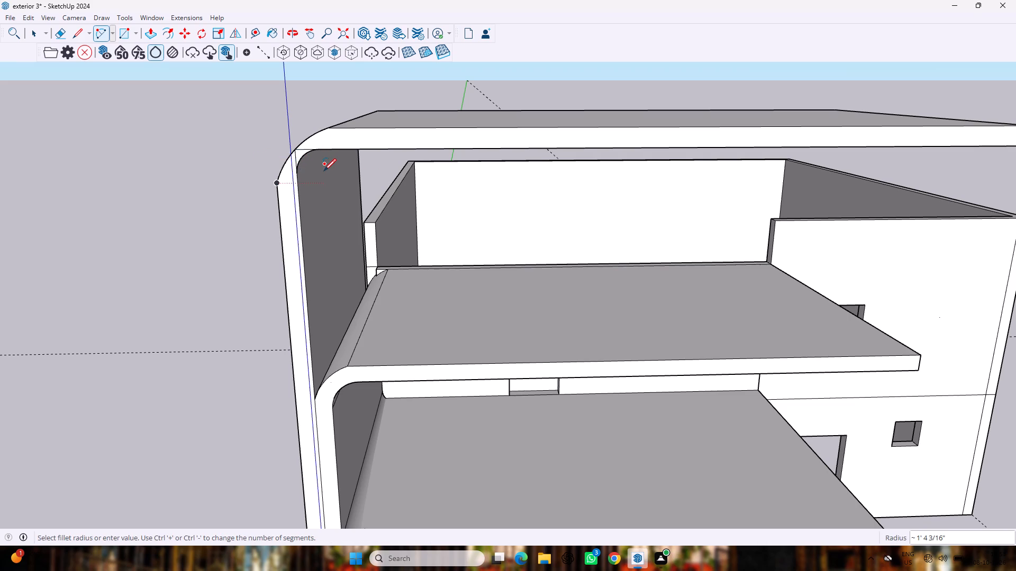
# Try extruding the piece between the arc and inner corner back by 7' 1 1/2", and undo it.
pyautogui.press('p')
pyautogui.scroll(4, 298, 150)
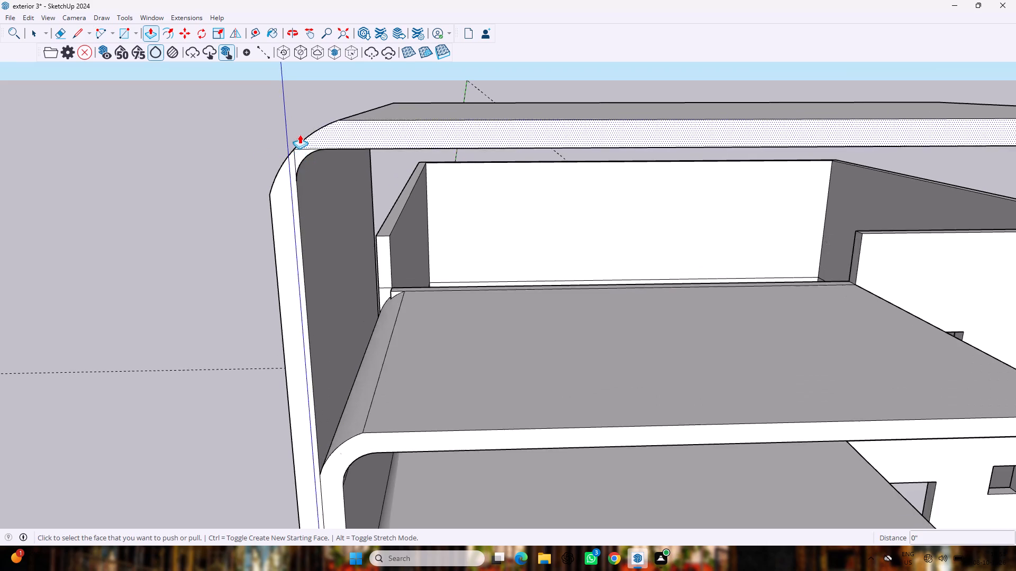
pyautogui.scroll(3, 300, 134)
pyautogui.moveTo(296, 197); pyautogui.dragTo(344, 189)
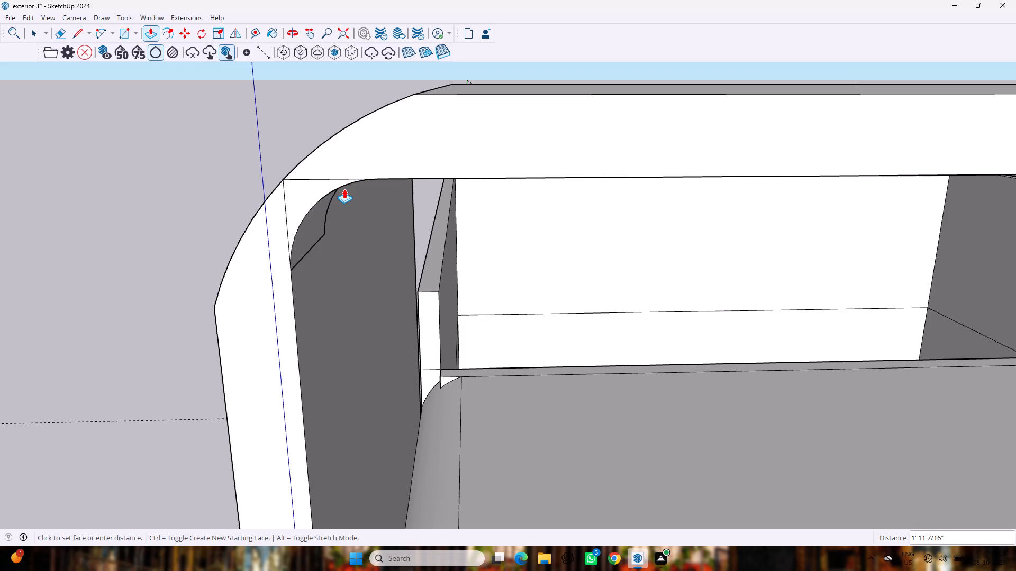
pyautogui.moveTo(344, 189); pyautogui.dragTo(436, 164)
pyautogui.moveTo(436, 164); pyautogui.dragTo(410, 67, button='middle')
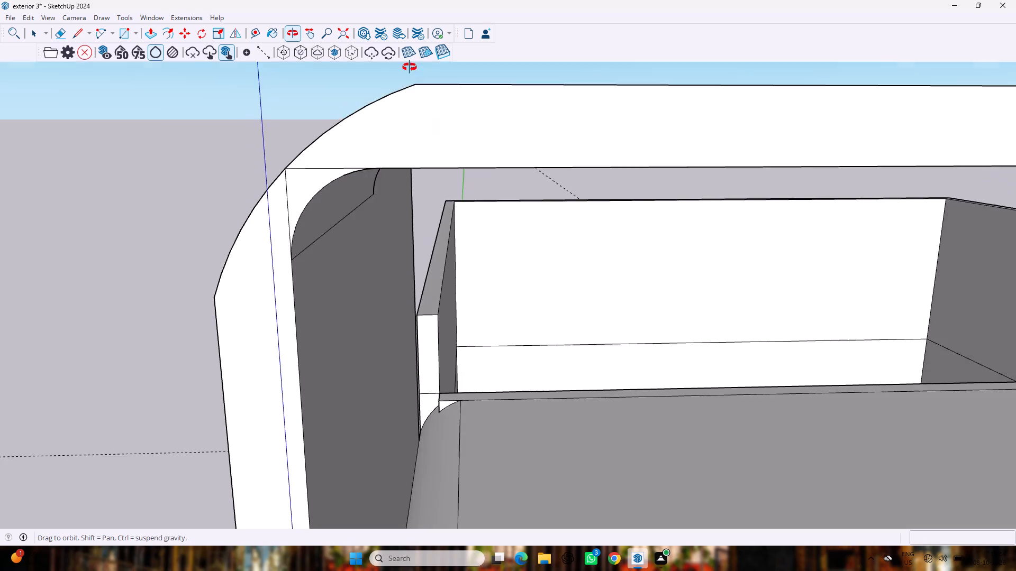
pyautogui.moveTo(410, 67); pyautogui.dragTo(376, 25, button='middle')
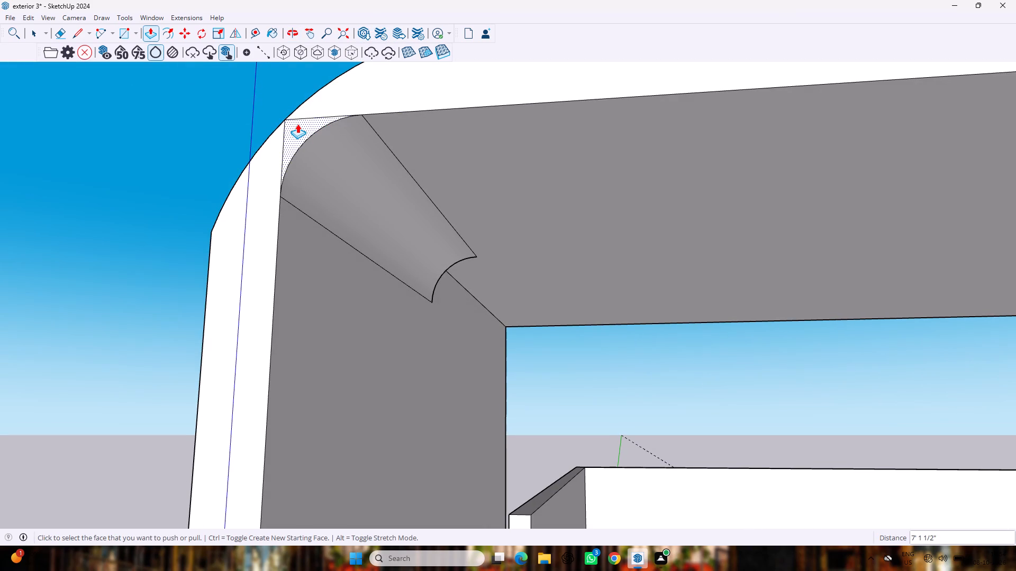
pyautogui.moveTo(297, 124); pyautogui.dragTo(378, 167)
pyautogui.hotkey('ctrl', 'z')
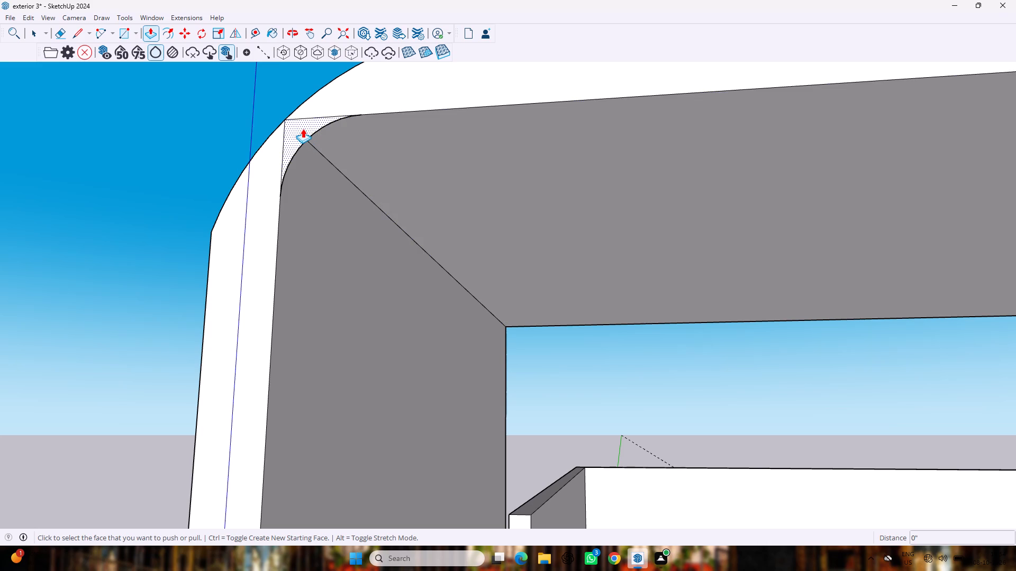
# Extrude the piece between the arc and inner corner back 16' 4 3/16" along the wall to round the inner edge.
pyautogui.moveTo(303, 126); pyautogui.dragTo(489, 355)
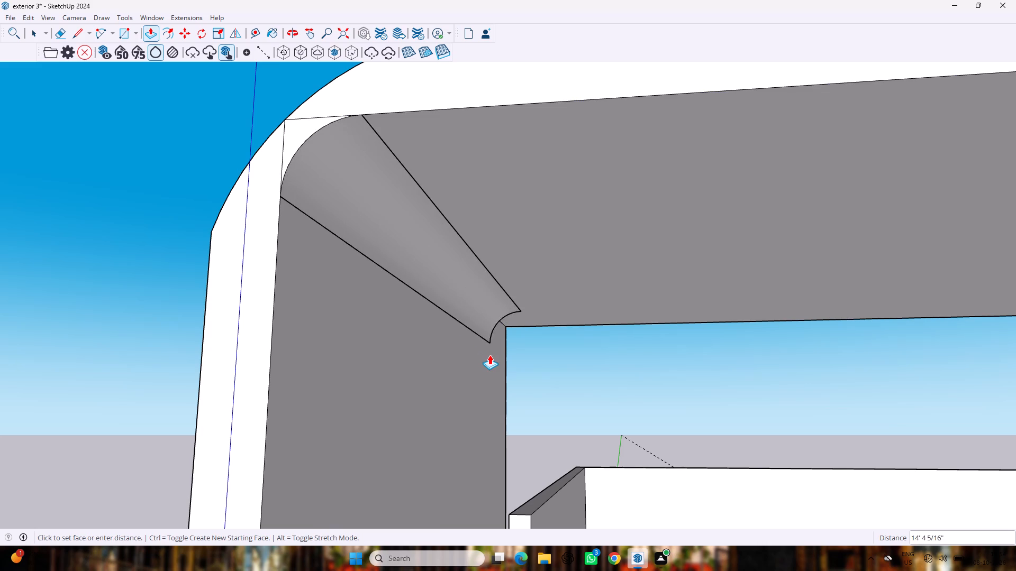
pyautogui.moveTo(489, 355); pyautogui.dragTo(491, 353)
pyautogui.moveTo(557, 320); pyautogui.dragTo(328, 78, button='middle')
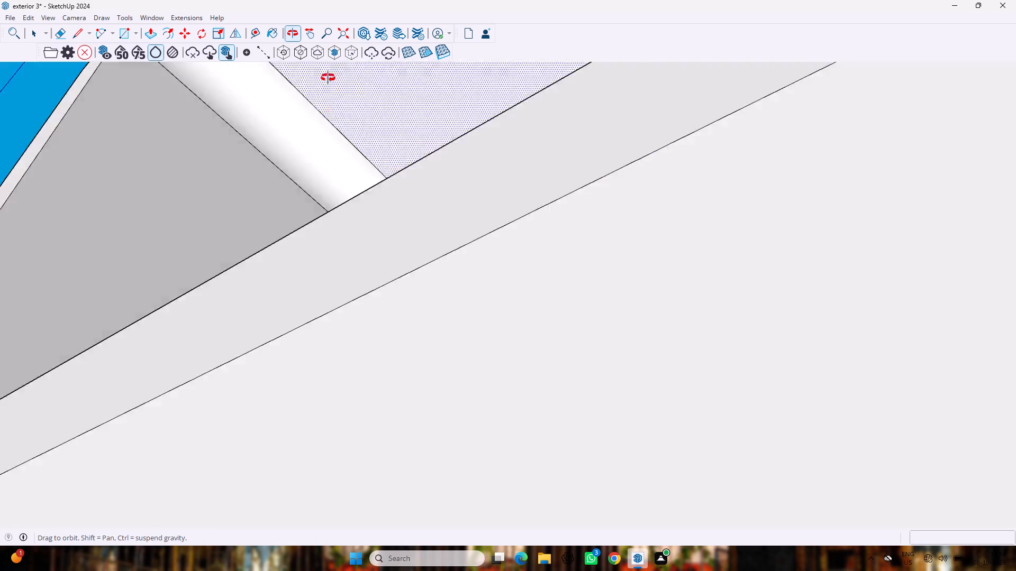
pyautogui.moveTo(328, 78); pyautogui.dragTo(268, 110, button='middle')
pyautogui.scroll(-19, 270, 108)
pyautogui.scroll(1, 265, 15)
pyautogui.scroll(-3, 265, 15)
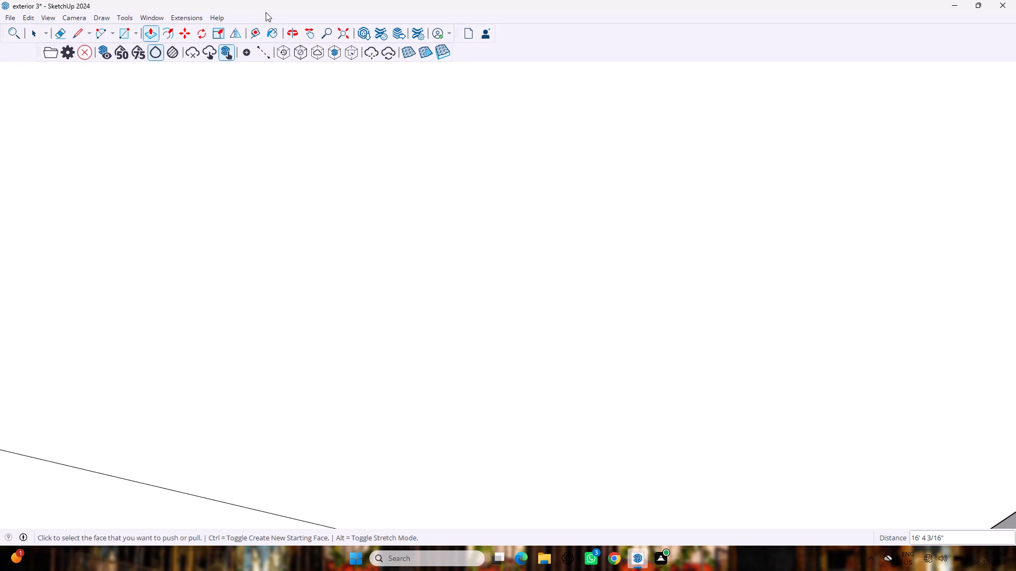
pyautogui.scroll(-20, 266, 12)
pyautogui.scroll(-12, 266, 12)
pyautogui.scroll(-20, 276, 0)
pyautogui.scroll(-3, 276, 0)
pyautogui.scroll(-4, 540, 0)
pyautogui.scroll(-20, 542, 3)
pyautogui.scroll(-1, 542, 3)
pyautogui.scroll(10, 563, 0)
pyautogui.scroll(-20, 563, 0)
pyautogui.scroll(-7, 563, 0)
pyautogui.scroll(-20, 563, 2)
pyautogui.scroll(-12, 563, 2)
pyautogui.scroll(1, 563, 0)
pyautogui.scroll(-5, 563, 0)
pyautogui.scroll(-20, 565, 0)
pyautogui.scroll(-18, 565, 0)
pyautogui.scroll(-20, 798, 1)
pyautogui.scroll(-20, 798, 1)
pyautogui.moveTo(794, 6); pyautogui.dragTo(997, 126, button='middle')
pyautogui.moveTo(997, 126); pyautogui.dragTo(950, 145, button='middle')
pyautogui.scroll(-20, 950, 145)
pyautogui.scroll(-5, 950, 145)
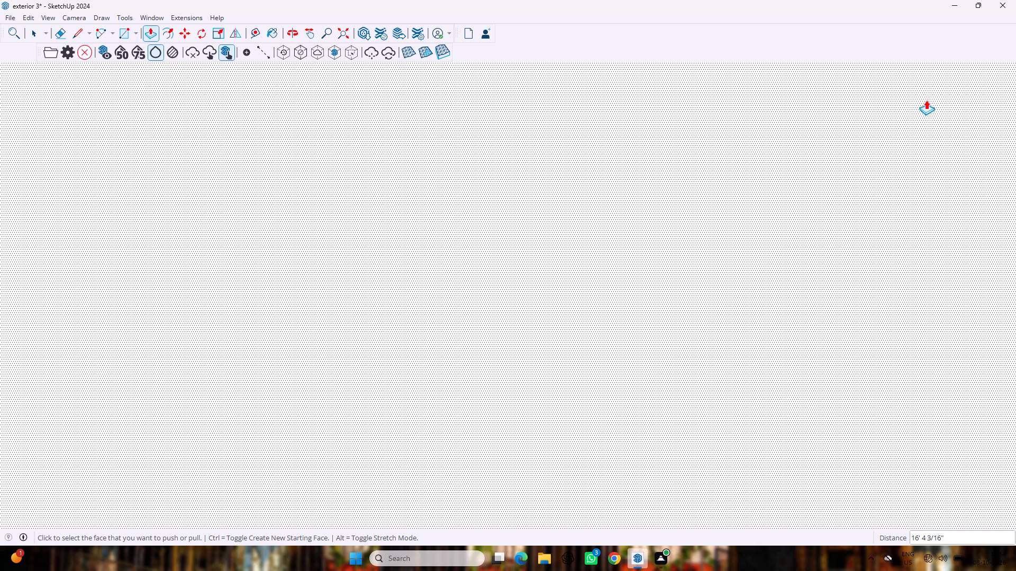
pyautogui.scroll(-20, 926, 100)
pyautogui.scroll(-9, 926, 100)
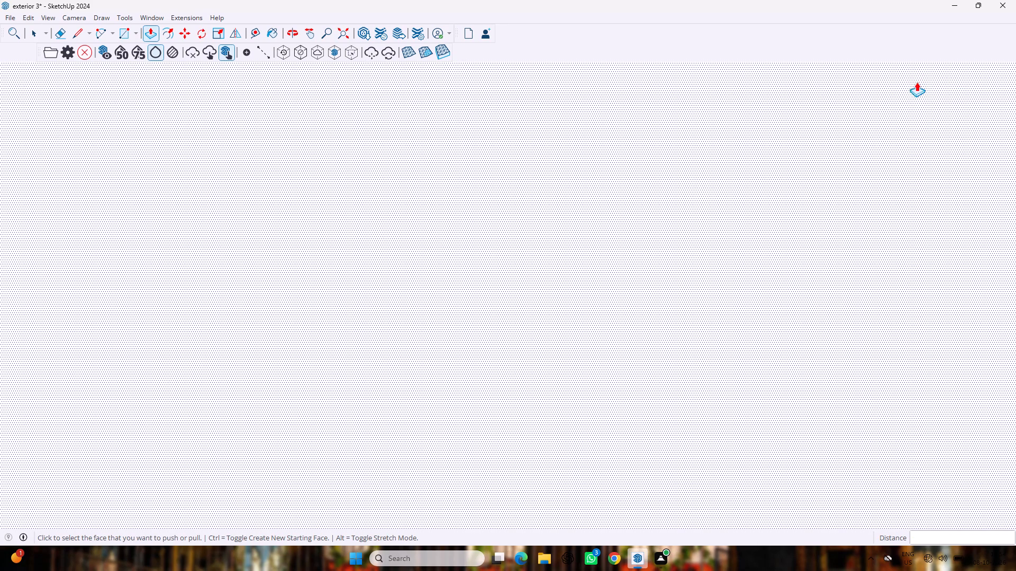
# Extend the rear end of the rounded inner-corner piece by 11 13/16" to reach the back edge of the tall wall.
pyautogui.scroll(-20, 917, 82)
pyautogui.scroll(-11, 917, 82)
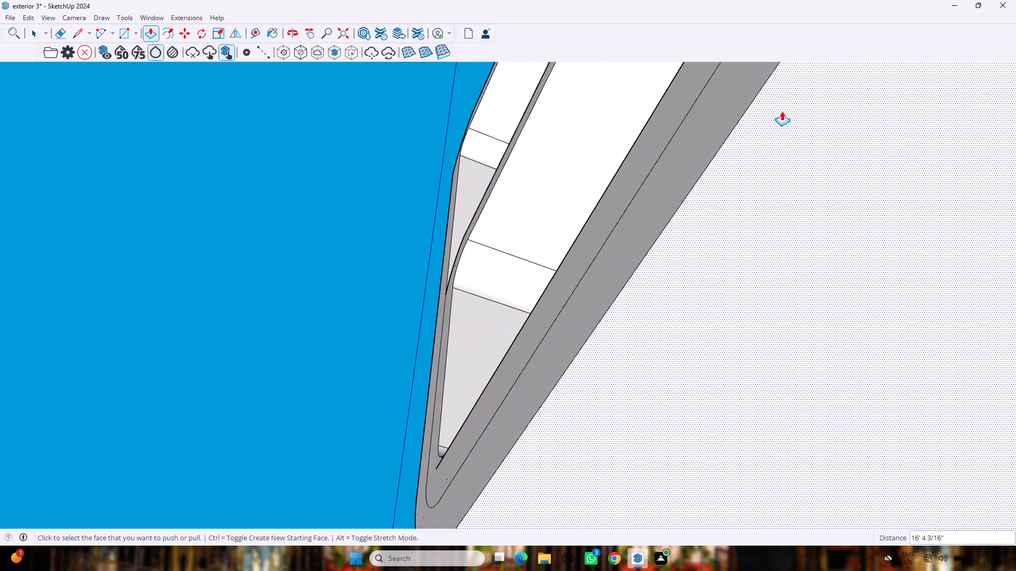
pyautogui.moveTo(775, 94); pyautogui.dragTo(841, 348, button='middle')
pyautogui.scroll(-10, 841, 348)
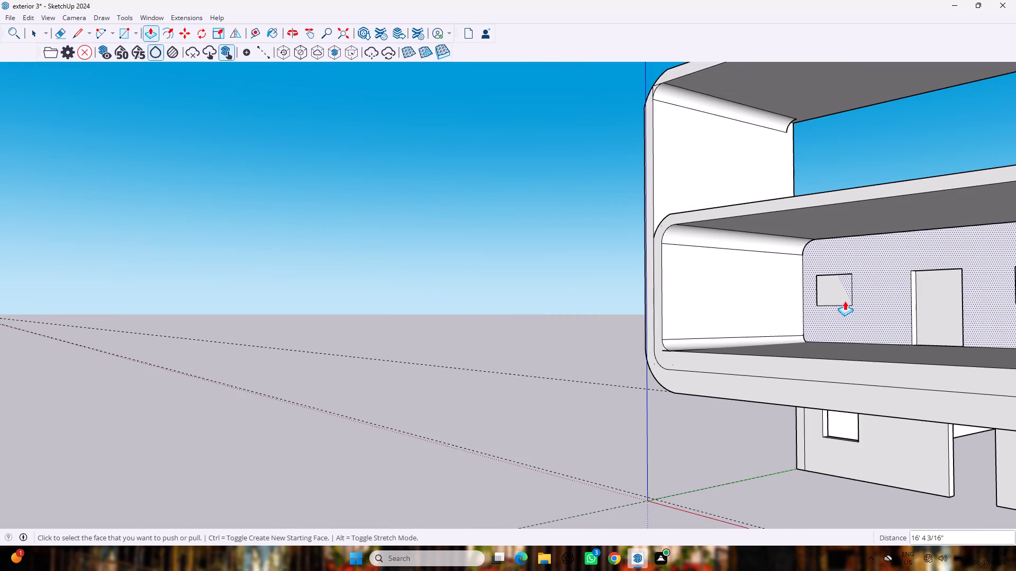
pyautogui.scroll(-4, 846, 289)
pyautogui.moveTo(850, 172); pyautogui.dragTo(837, 214, button='middle')
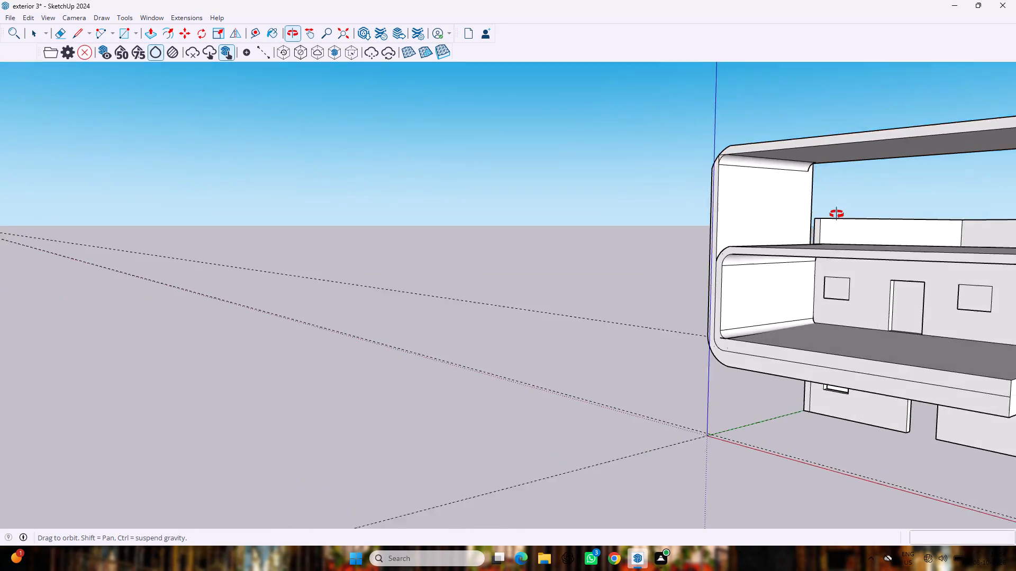
pyautogui.moveTo(837, 214); pyautogui.dragTo(638, 210, button='middle')
pyautogui.moveTo(924, 210); pyautogui.dragTo(775, 206, button='middle')
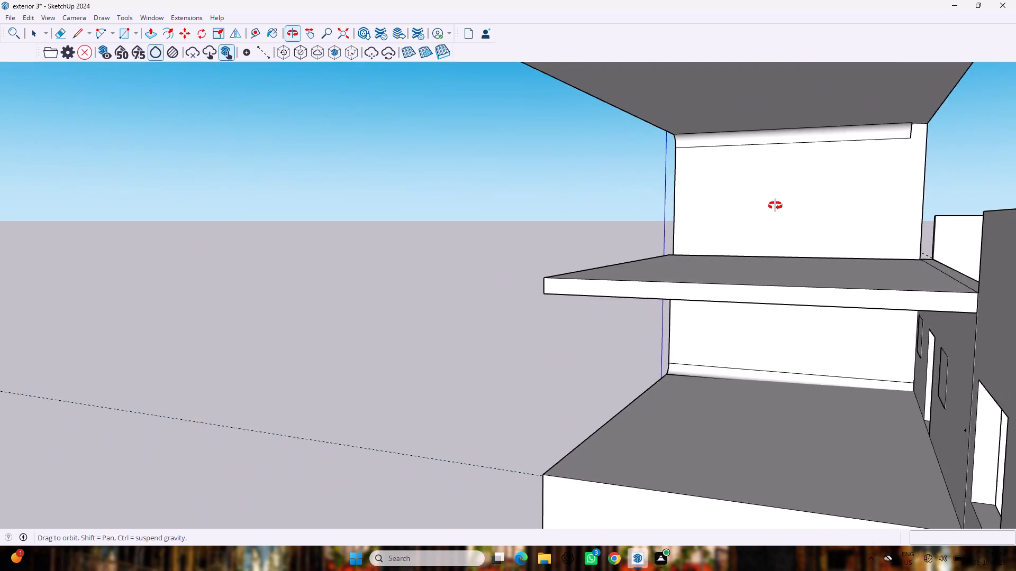
pyautogui.moveTo(775, 206); pyautogui.dragTo(672, 243, button='middle')
pyautogui.scroll(5, 948, 165)
pyautogui.moveTo(950, 162); pyautogui.dragTo(948, 163, button='middle')
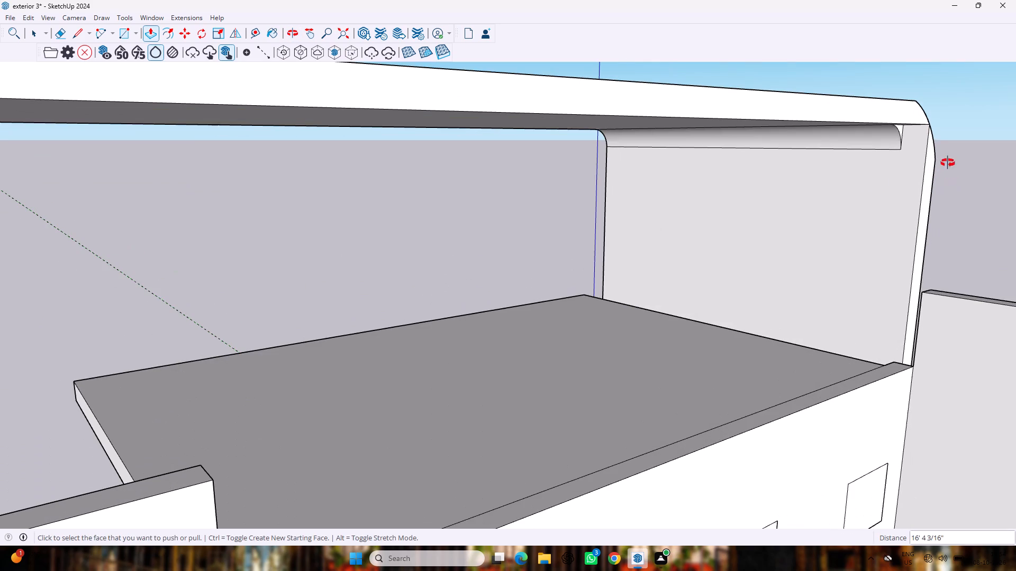
pyautogui.moveTo(948, 163); pyautogui.dragTo(855, 156, button='middle')
pyautogui.scroll(7, 850, 135)
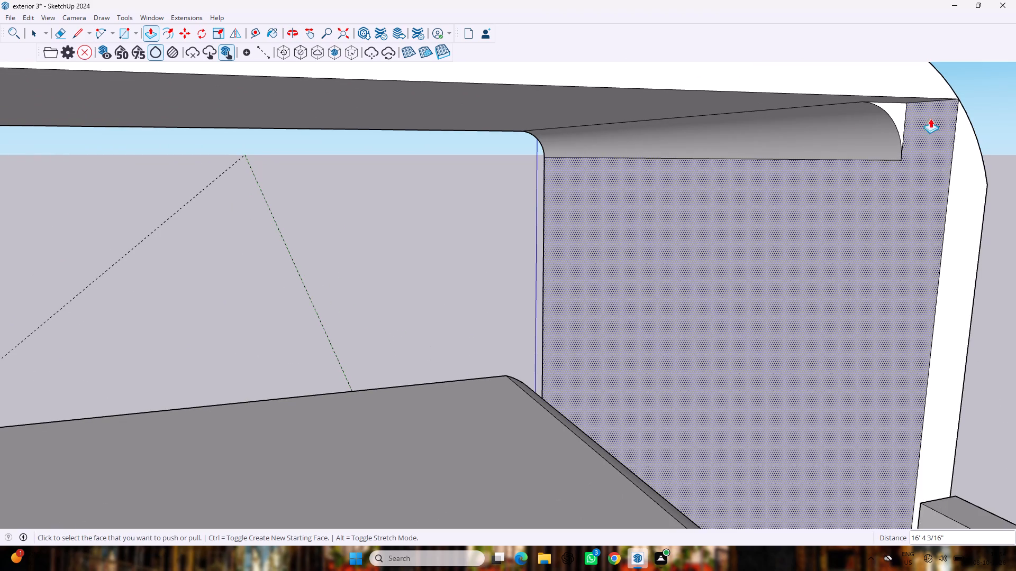
pyautogui.moveTo(900, 110); pyautogui.dragTo(954, 158)
# Erase the leftover straight edges between the inner arc and the old corner on the front face of the roof-wall frame.
pyautogui.moveTo(872, 145); pyautogui.dragTo(1015, 192, button='middle')
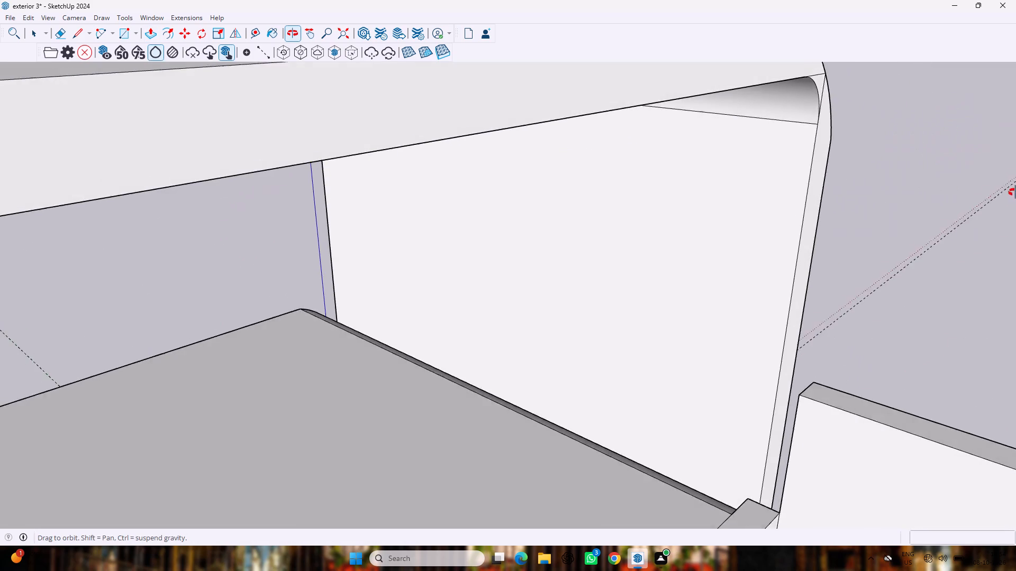
pyautogui.moveTo(1015, 192); pyautogui.dragTo(1015, 197, button='middle')
pyautogui.scroll(5, 455, 256)
pyautogui.moveTo(261, 189); pyautogui.dragTo(456, 188, button='middle')
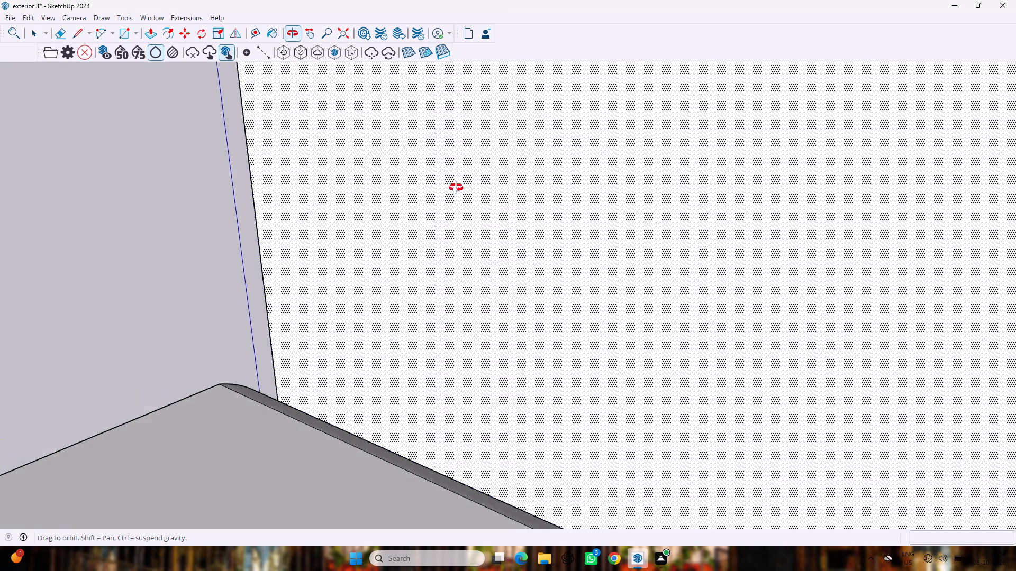
pyautogui.moveTo(456, 188); pyautogui.dragTo(908, 186, button='middle')
pyautogui.scroll(-6, 919, 212)
pyautogui.scroll(3, 908, 141)
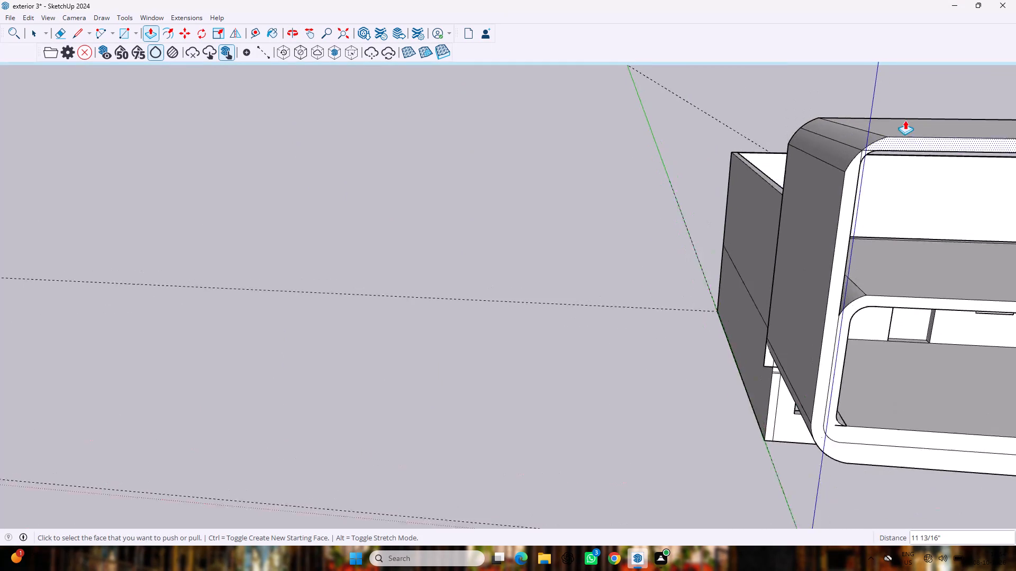
pyautogui.scroll(17, 905, 120)
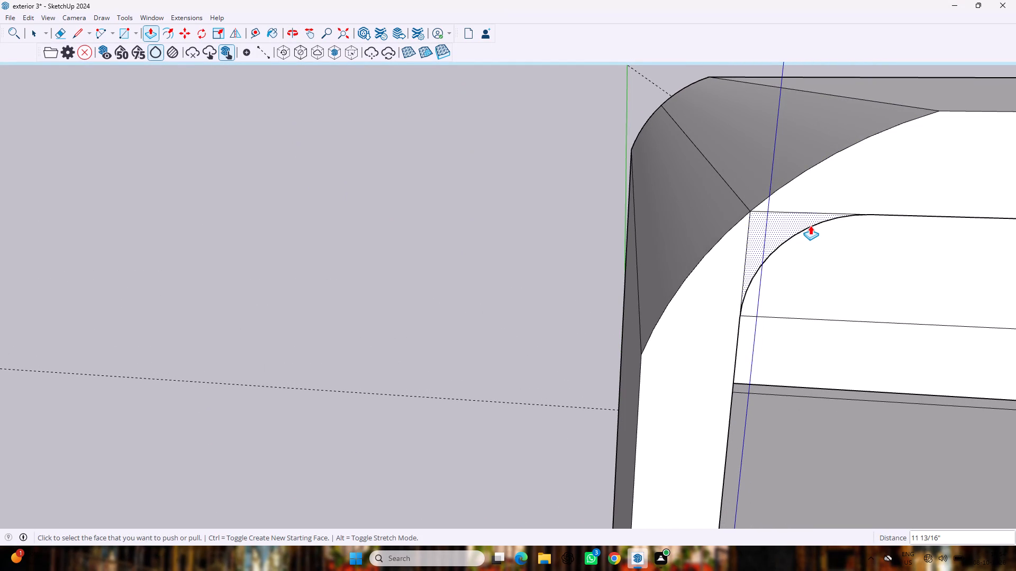
pyautogui.press('e')
pyautogui.moveTo(793, 209); pyautogui.dragTo(740, 243)
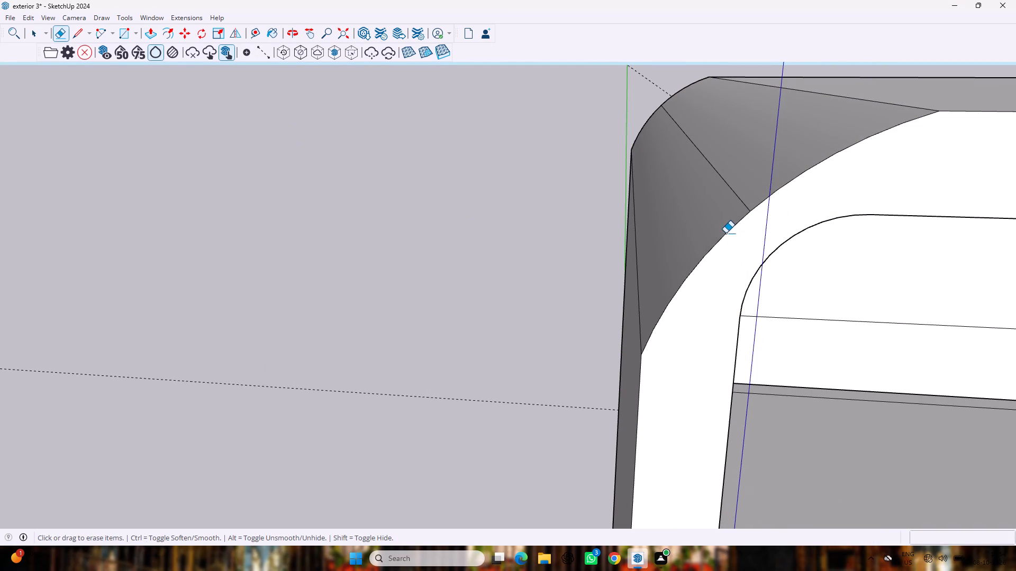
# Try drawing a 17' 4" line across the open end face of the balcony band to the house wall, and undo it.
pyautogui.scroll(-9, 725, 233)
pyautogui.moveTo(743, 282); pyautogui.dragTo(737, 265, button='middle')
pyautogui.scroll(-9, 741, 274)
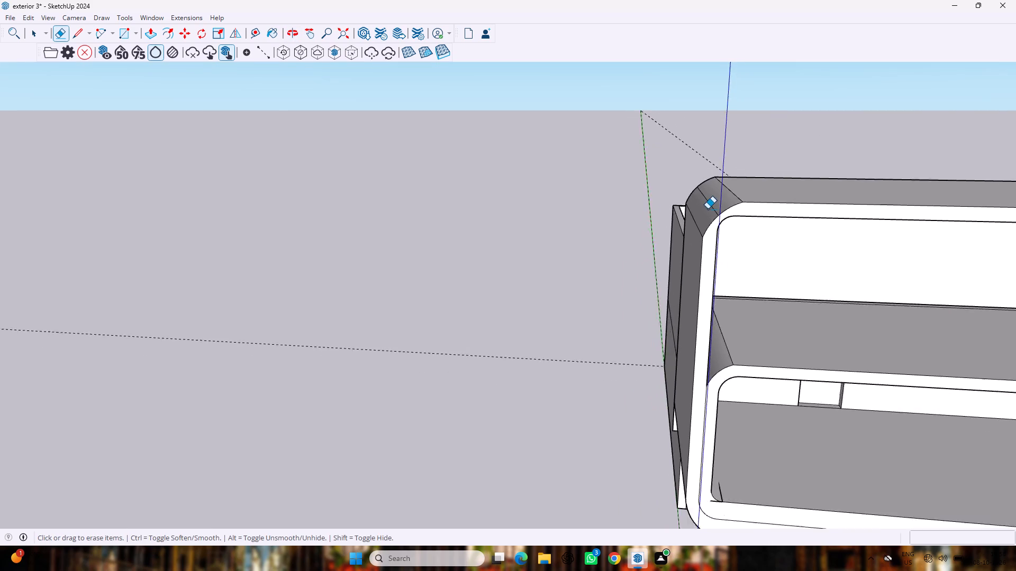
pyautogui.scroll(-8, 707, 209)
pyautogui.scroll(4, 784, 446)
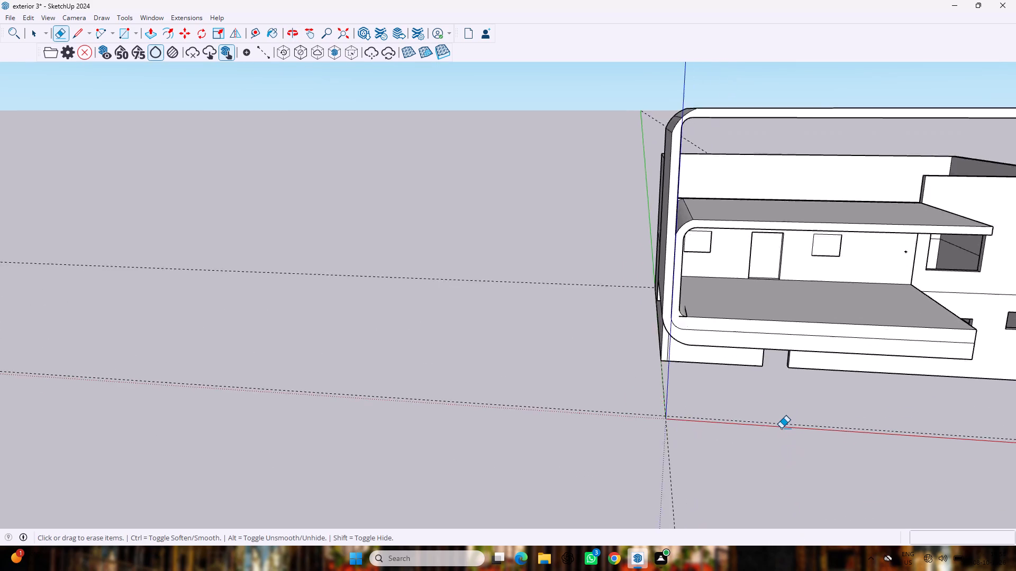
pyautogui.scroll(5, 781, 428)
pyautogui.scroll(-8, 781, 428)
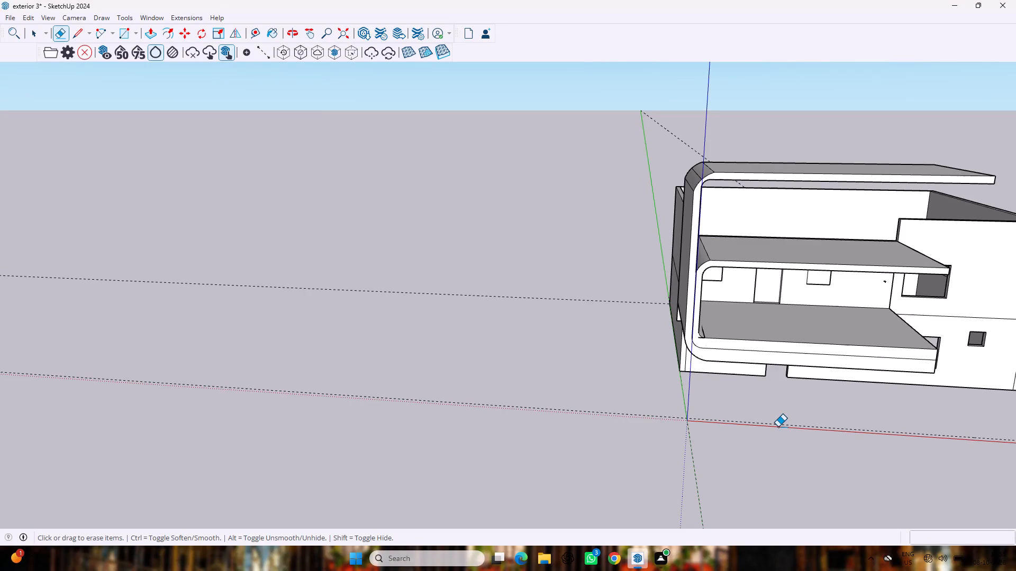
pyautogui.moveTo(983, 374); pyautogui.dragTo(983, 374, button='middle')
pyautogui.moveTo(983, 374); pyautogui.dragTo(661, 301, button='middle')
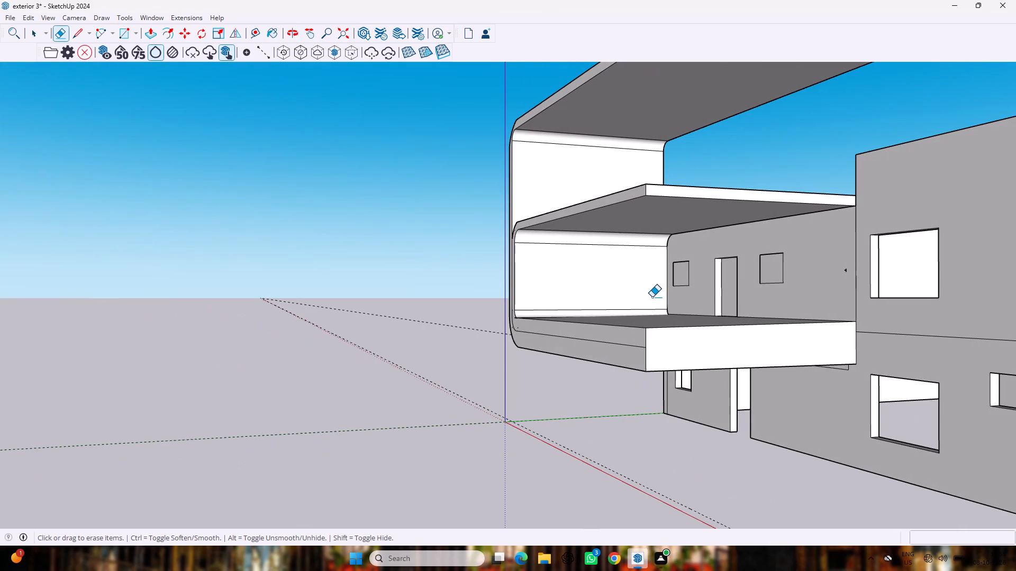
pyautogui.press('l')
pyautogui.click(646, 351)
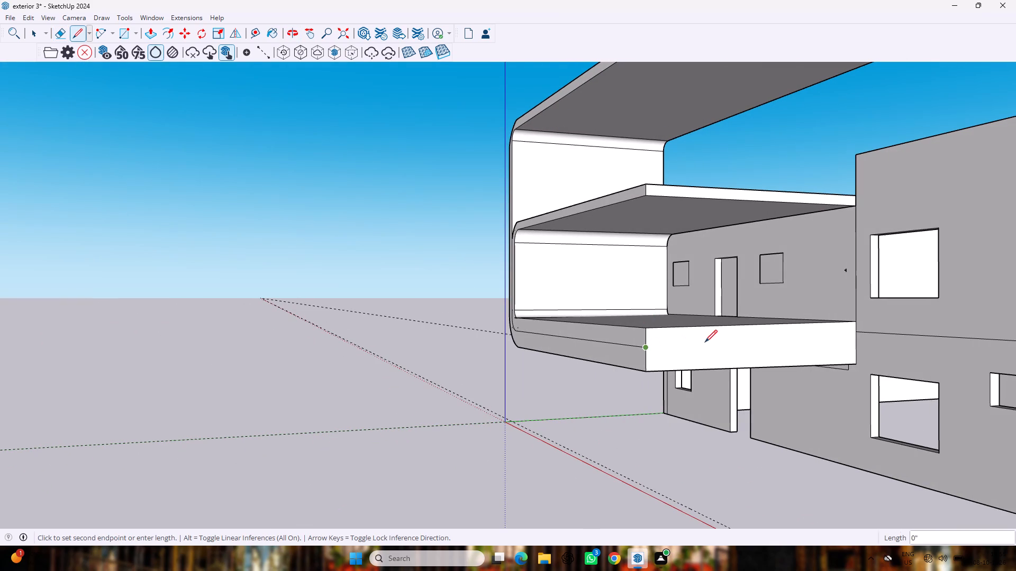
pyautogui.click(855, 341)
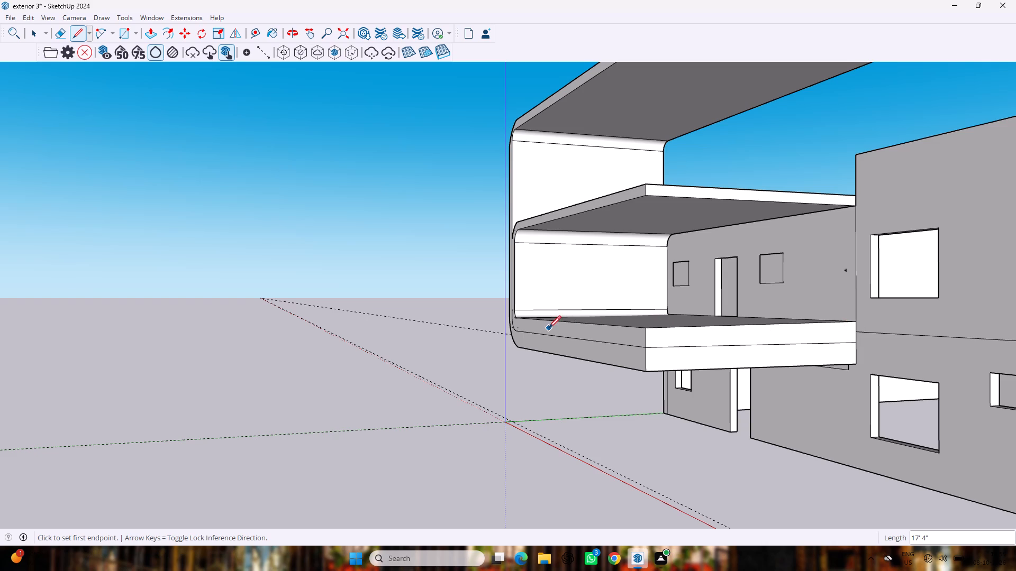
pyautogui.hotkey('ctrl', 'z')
# Draw a line of about 17' 4 1/16" across the balcony band's end face, from the front face's dividing line to the house wall.
pyautogui.scroll(4, 728, 367)
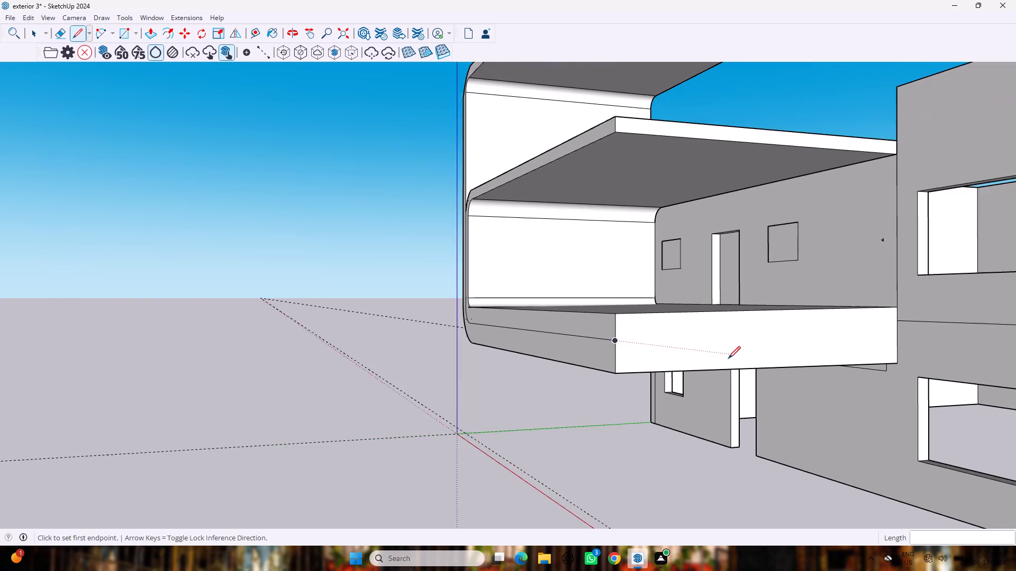
pyautogui.scroll(2, 728, 358)
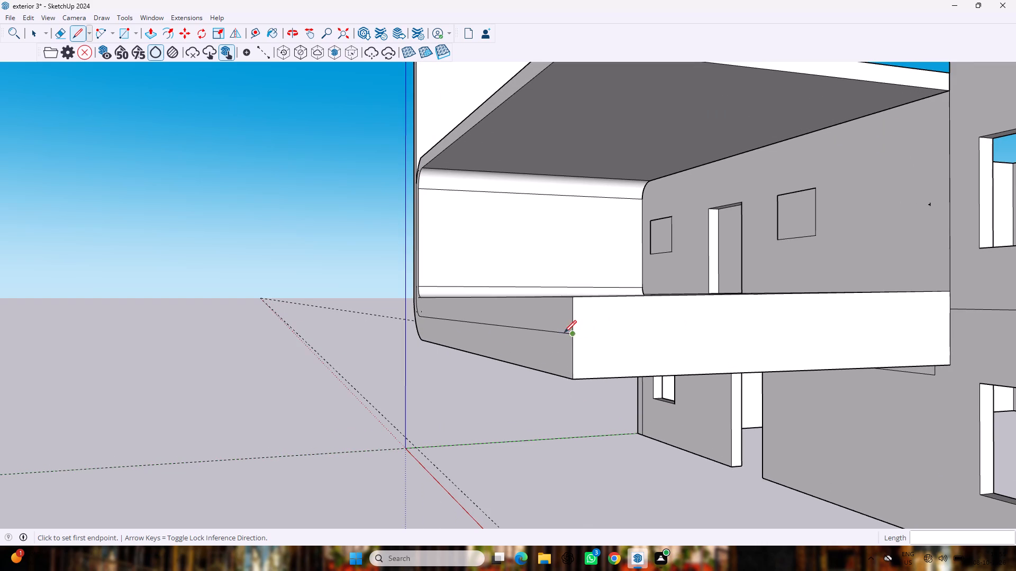
pyautogui.click(570, 335)
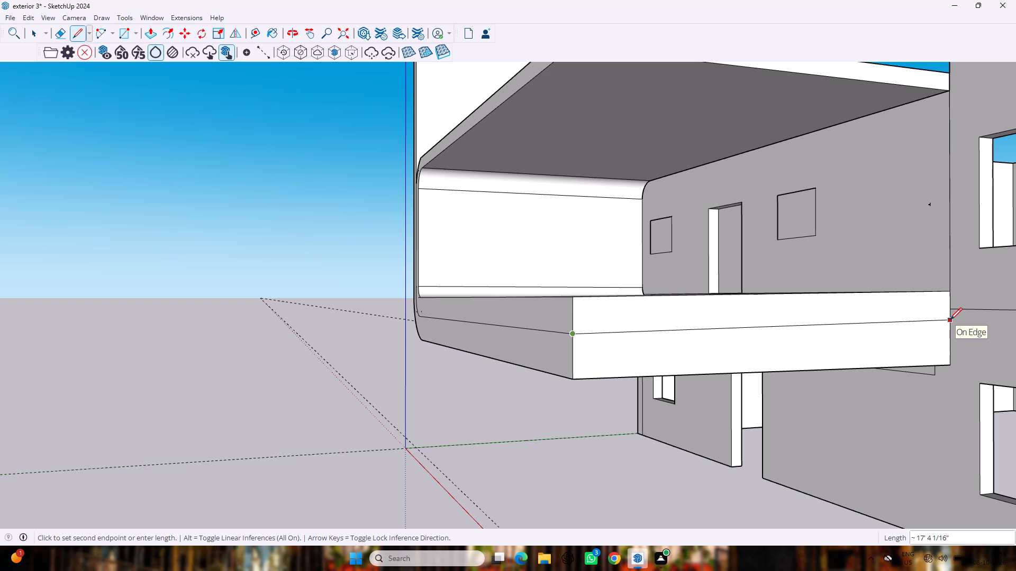
pyautogui.click(950, 320)
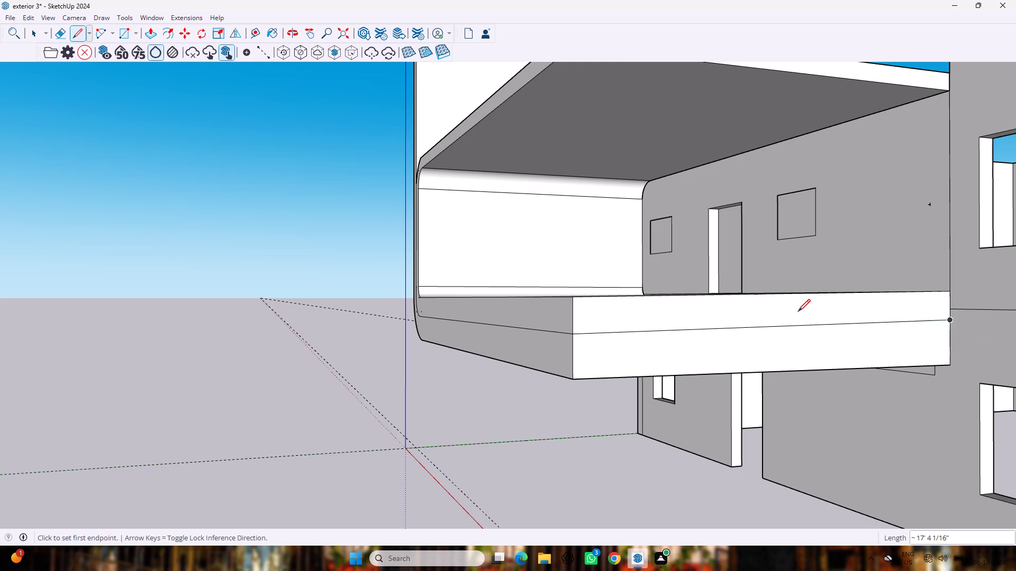
# Examine the balcony band, the roof frame and the whole house exterior from the front, the side and above.
pyautogui.scroll(-5, 798, 311)
pyautogui.moveTo(797, 311); pyautogui.dragTo(915, 359, button='middle')
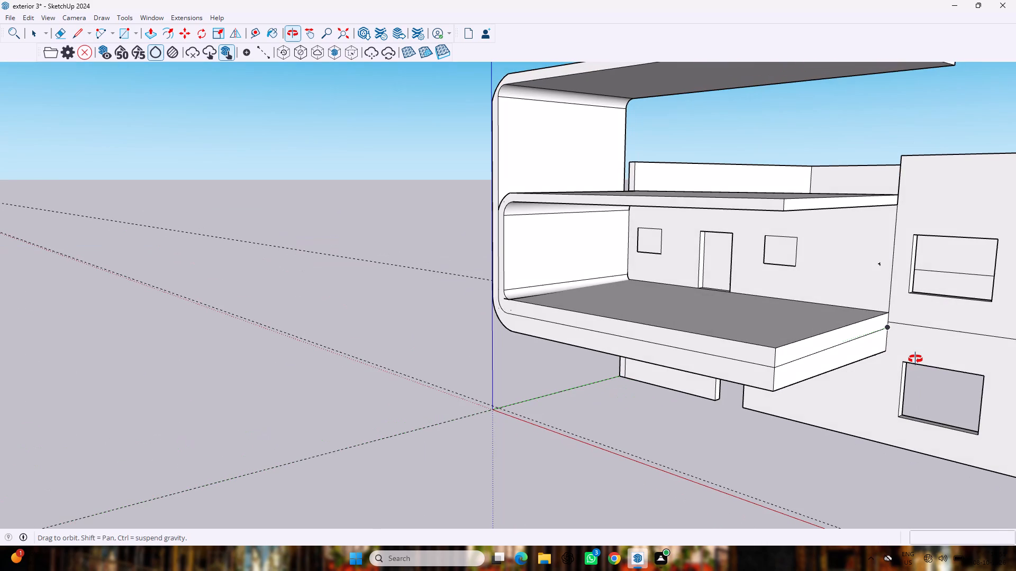
pyautogui.moveTo(915, 359); pyautogui.dragTo(926, 357, button='middle')
pyautogui.scroll(7, 918, 351)
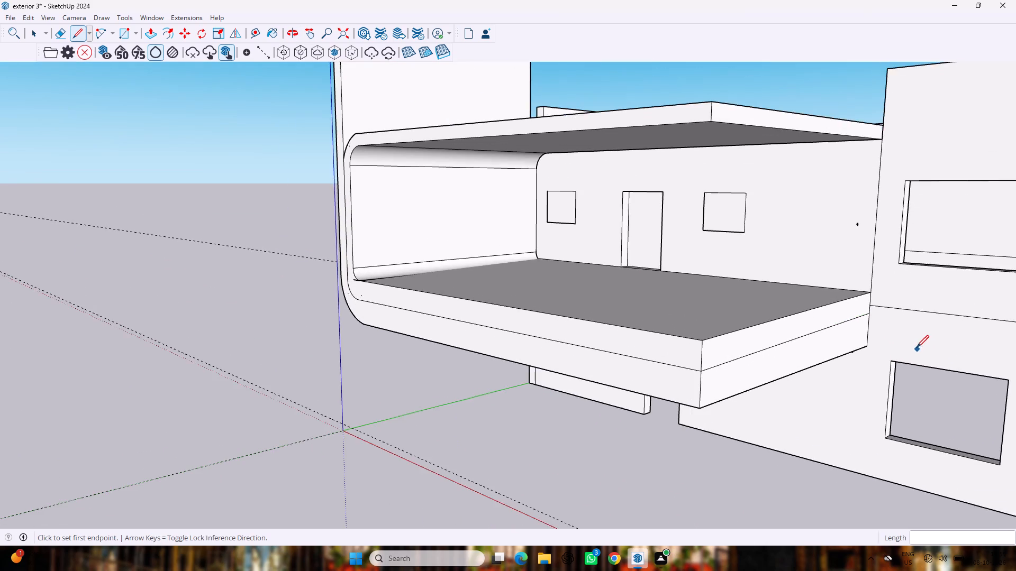
pyautogui.scroll(-7, 916, 346)
pyautogui.moveTo(898, 335); pyautogui.dragTo(918, 357, button='middle')
pyautogui.scroll(-8, 918, 357)
pyautogui.moveTo(711, 411); pyautogui.dragTo(812, 349, button='middle')
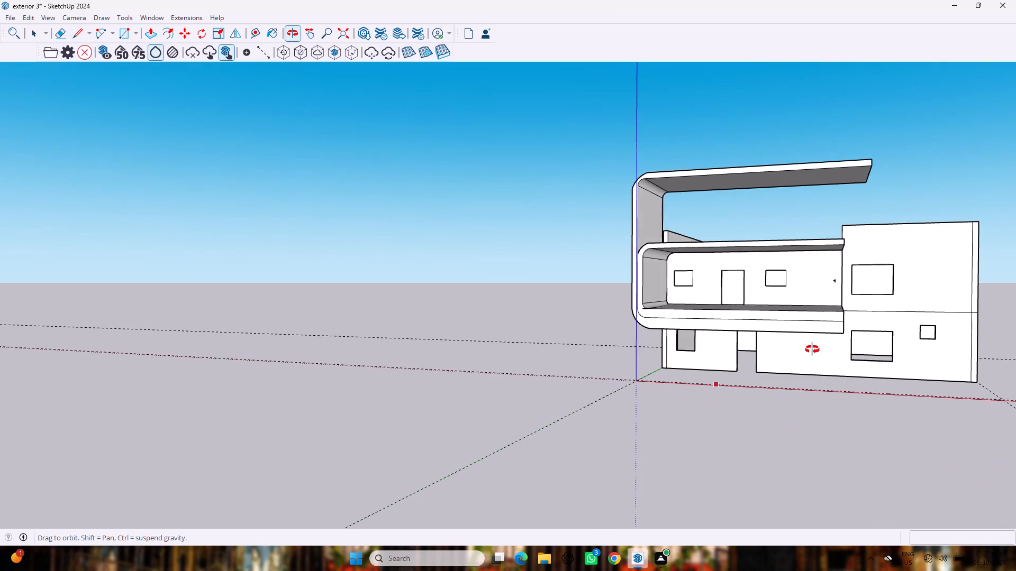
pyautogui.moveTo(812, 349); pyautogui.dragTo(812, 351, button='middle')
pyautogui.middleClick(812, 351)
pyautogui.scroll(-3, 812, 351)
pyautogui.moveTo(809, 346); pyautogui.dragTo(809, 347, button='middle')
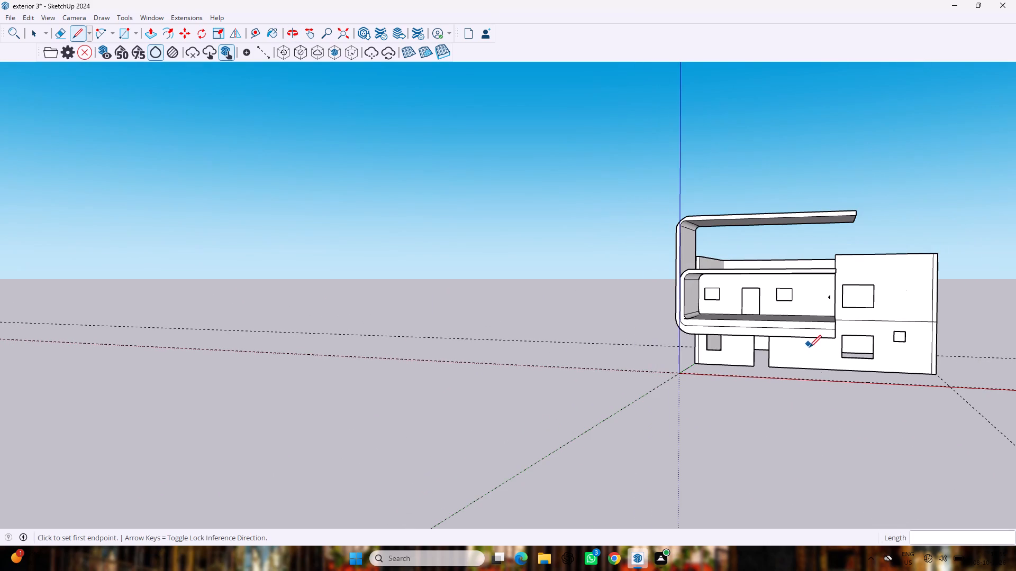
pyautogui.moveTo(809, 347); pyautogui.dragTo(822, 411, button='middle')
pyautogui.scroll(-4, 822, 410)
pyautogui.scroll(2, 814, 393)
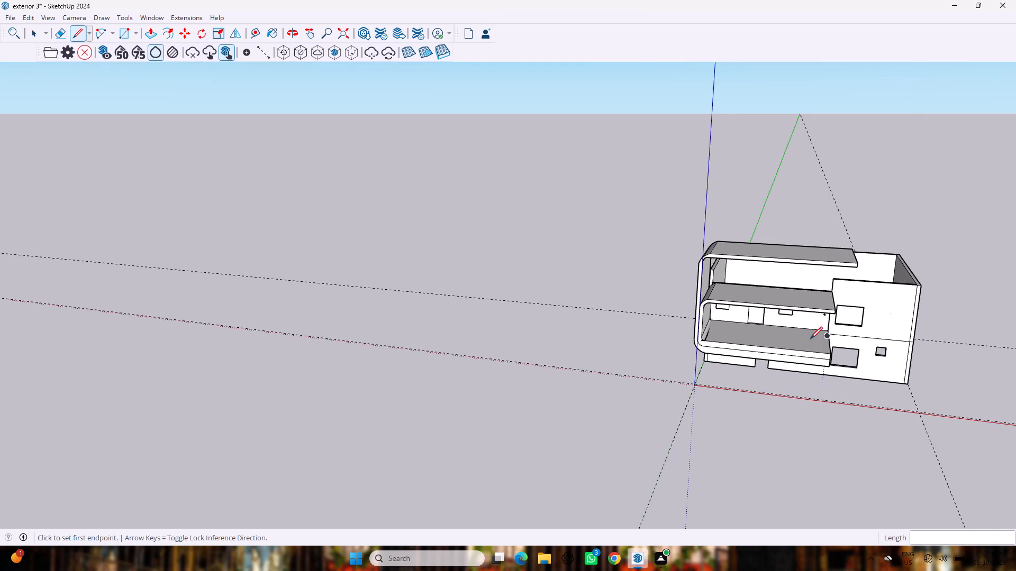
pyautogui.scroll(2, 766, 236)
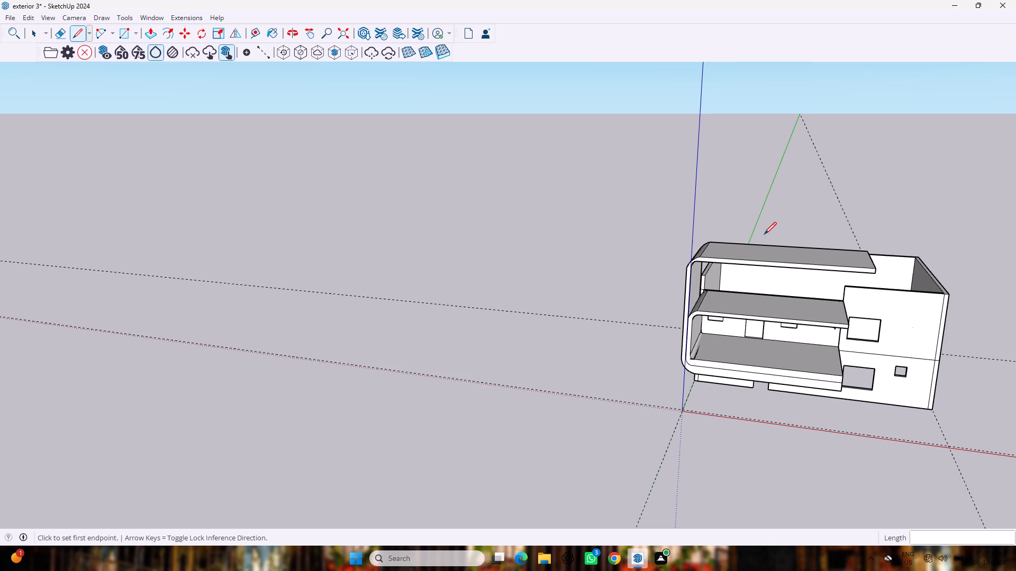
# Draw a narrow rectangle of about 1' 3 13/16" by 11' 3 1/16" across the top face of the roof slab.
pyautogui.press('r')
pyautogui.scroll(1, 764, 234)
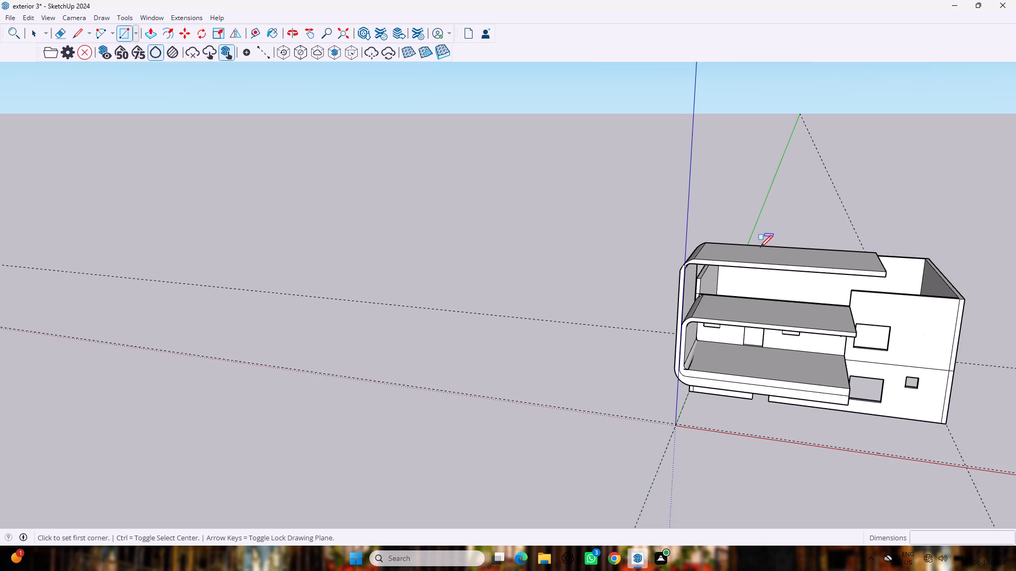
pyautogui.scroll(7, 760, 247)
pyautogui.moveTo(754, 250); pyautogui.dragTo(757, 263, button='middle')
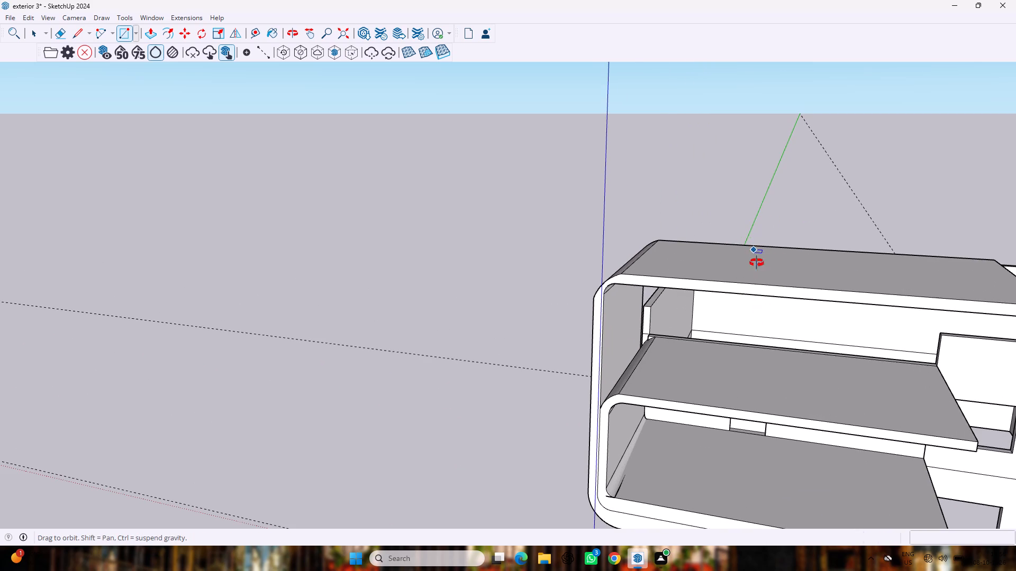
pyautogui.moveTo(757, 263); pyautogui.dragTo(761, 310, button='middle')
pyautogui.scroll(11, 752, 283)
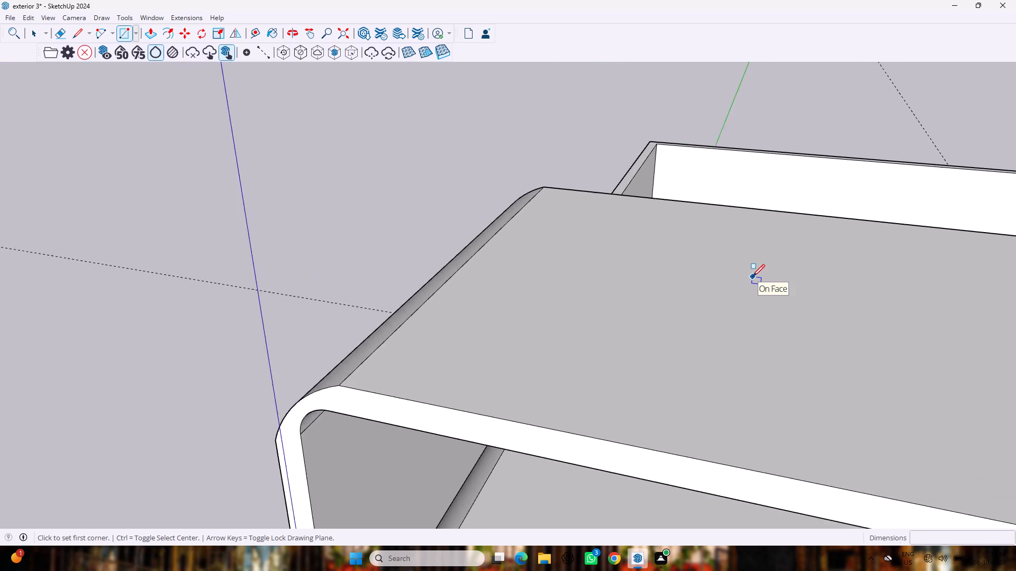
pyautogui.scroll(-11, 752, 277)
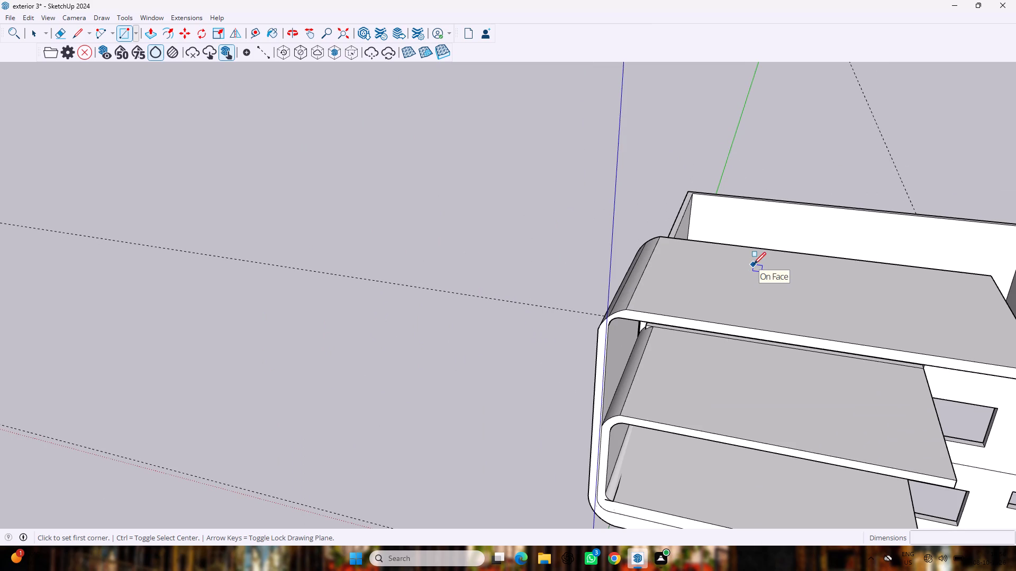
pyautogui.scroll(2, 754, 264)
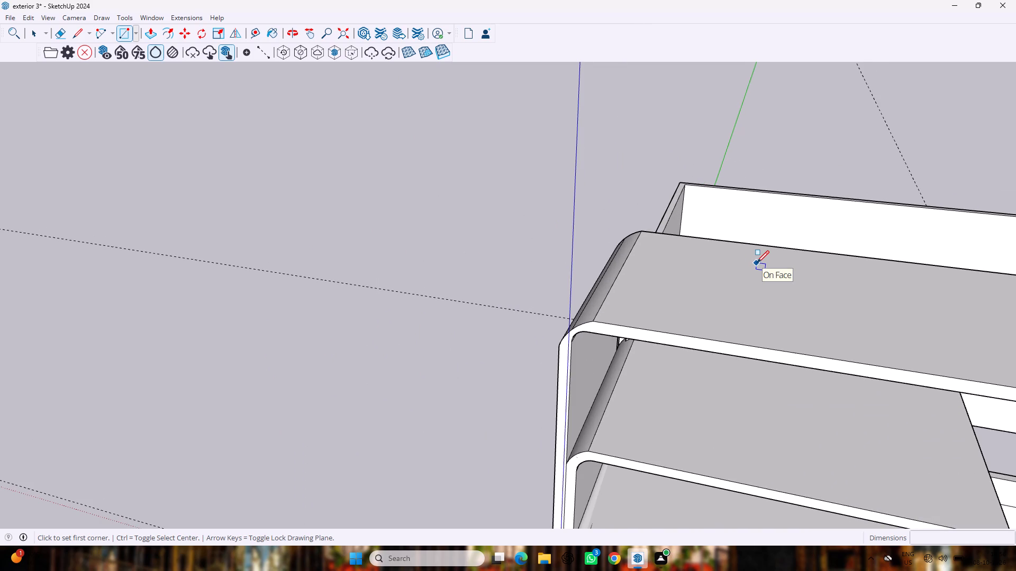
pyautogui.scroll(-7, 757, 263)
pyautogui.scroll(6, 757, 260)
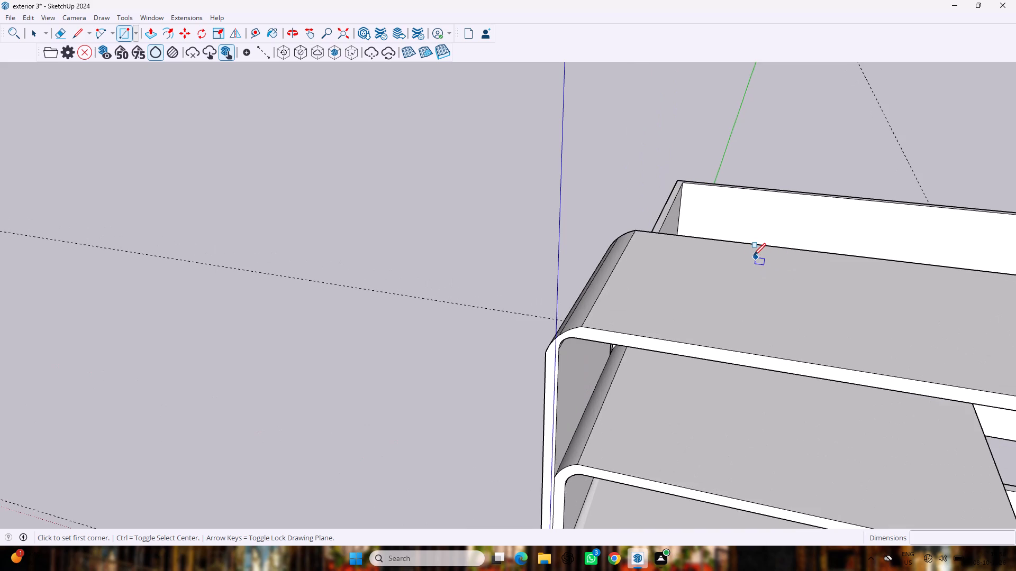
pyautogui.click(749, 257)
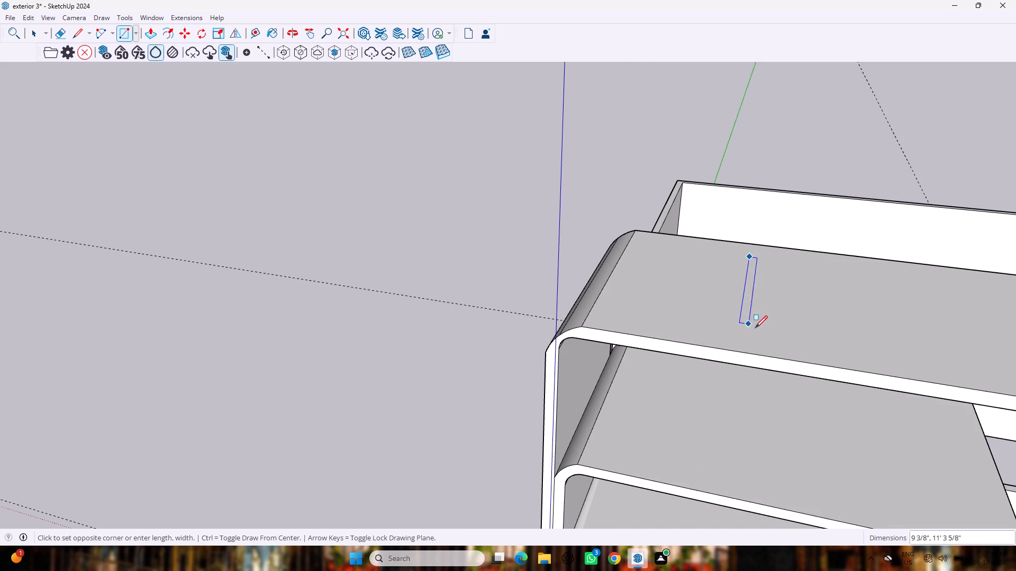
pyautogui.click(762, 328)
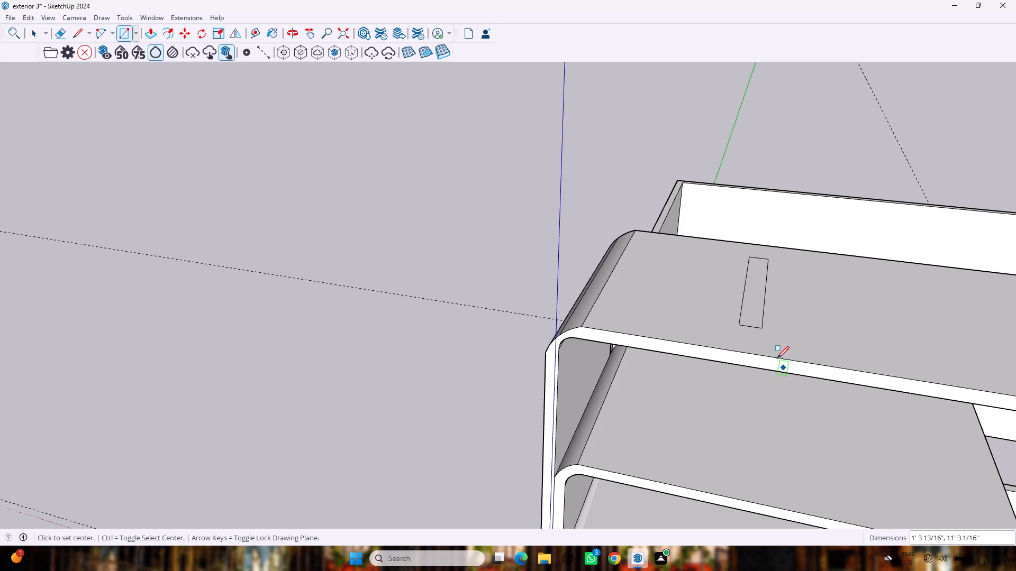
pyautogui.press('Escape')
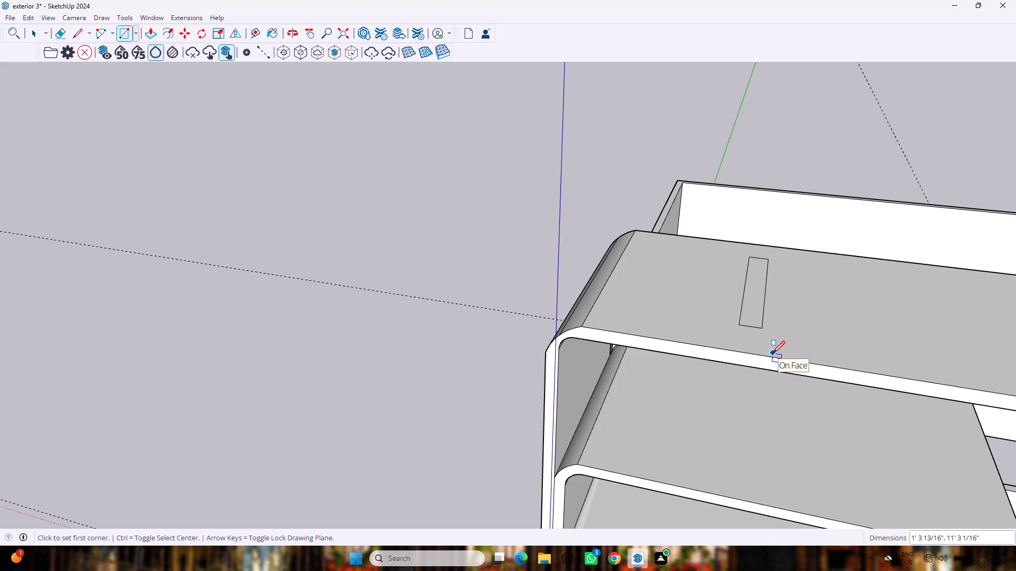
# Copy the narrow rectangle with its edges and paste a second one beside it on the roof slab, toward the slab's open end.
pyautogui.press('space')
pyautogui.click(757, 324)
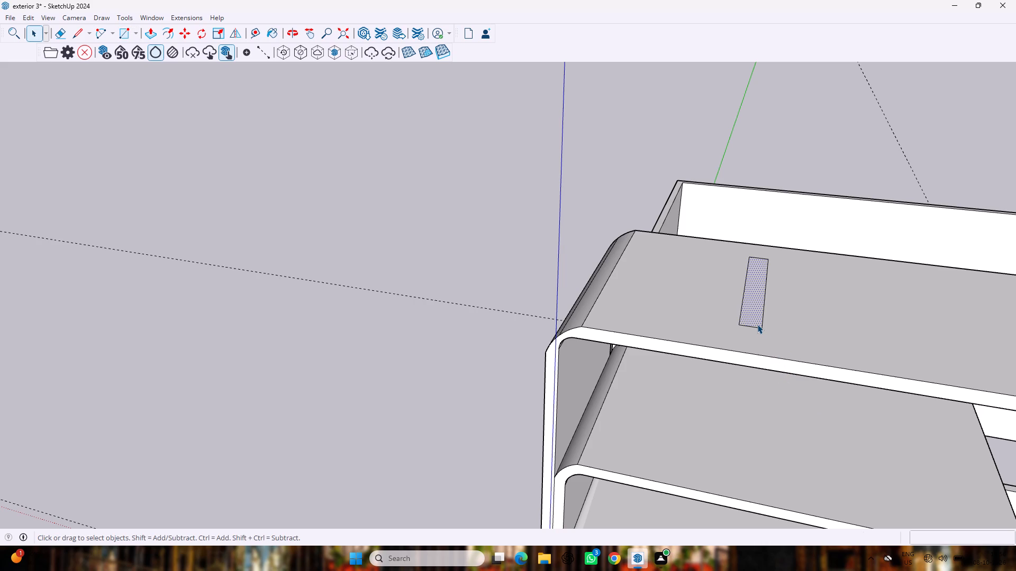
pyautogui.doubleClick(757, 324)
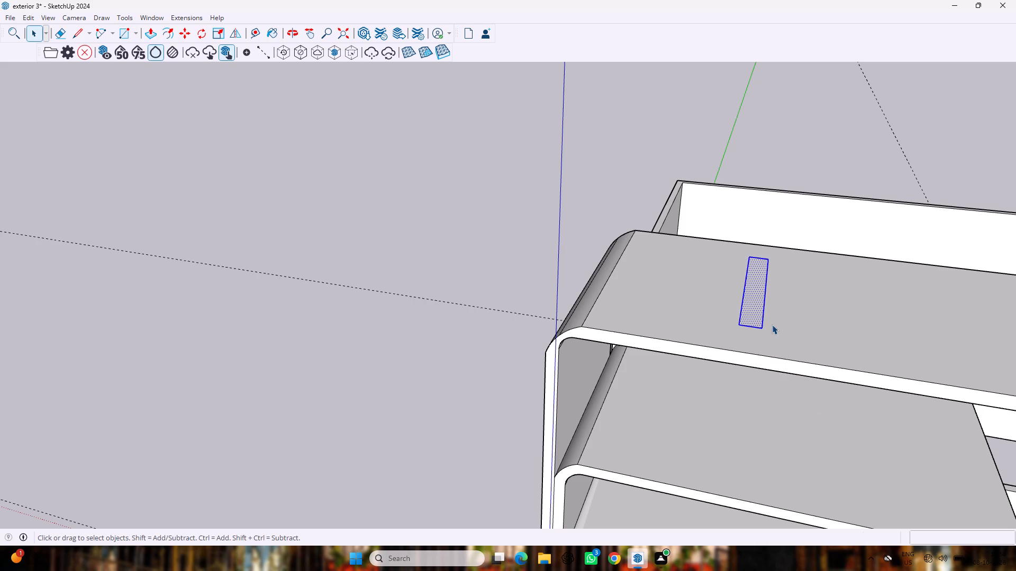
pyautogui.hotkey('ctrl', 'c')
pyautogui.hotkey('ctrl', 'v')
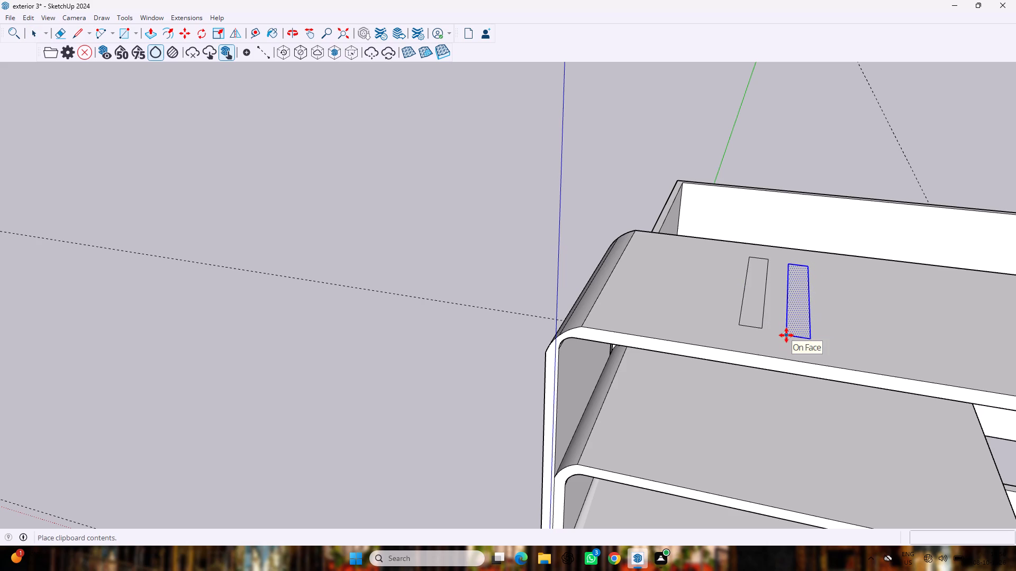
pyautogui.doubleClick(786, 331)
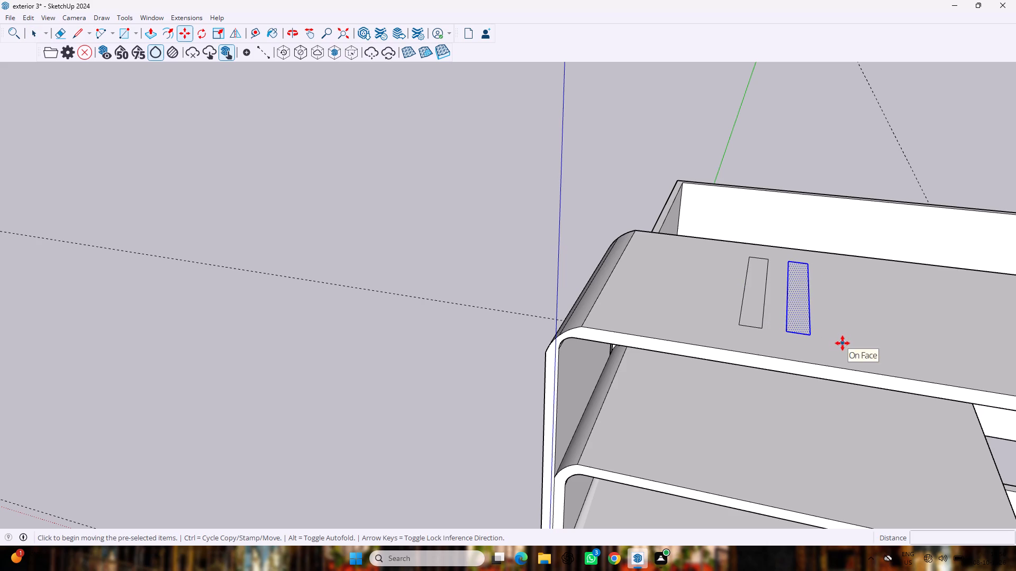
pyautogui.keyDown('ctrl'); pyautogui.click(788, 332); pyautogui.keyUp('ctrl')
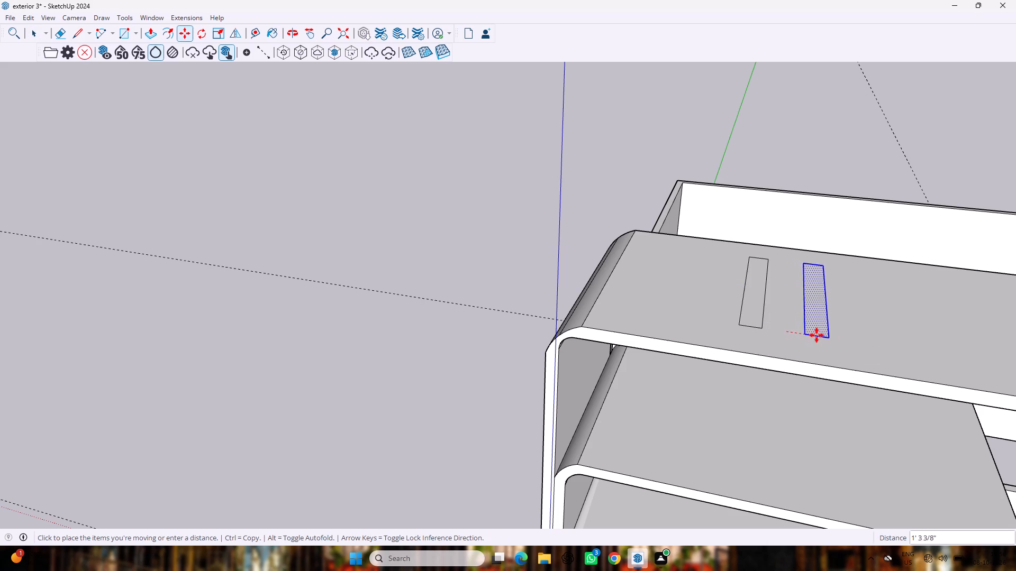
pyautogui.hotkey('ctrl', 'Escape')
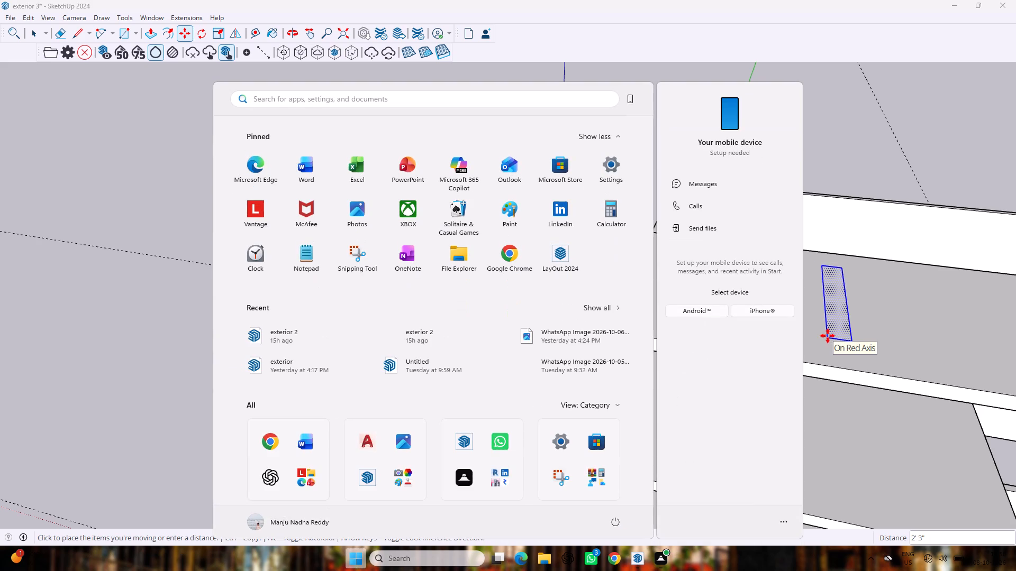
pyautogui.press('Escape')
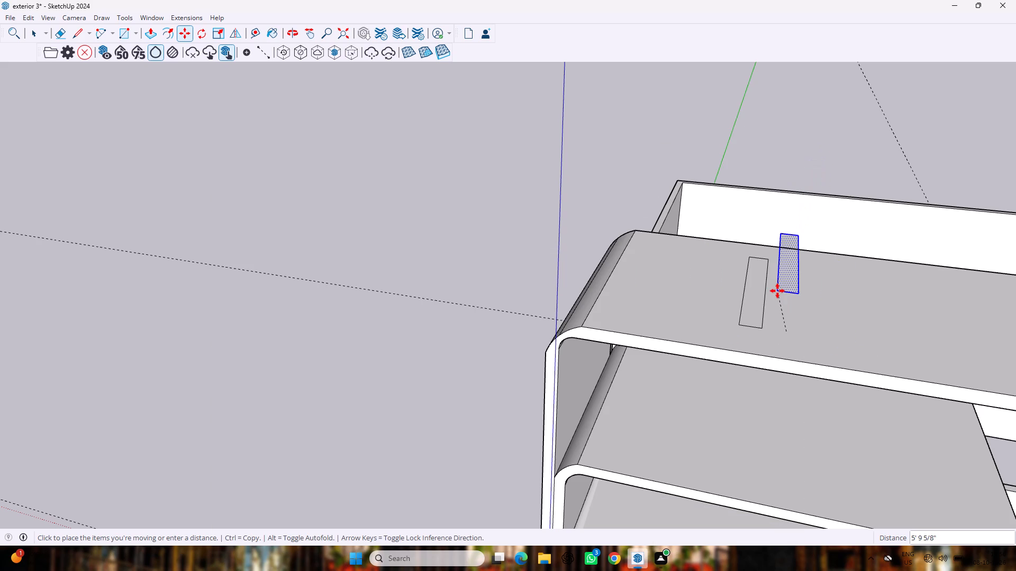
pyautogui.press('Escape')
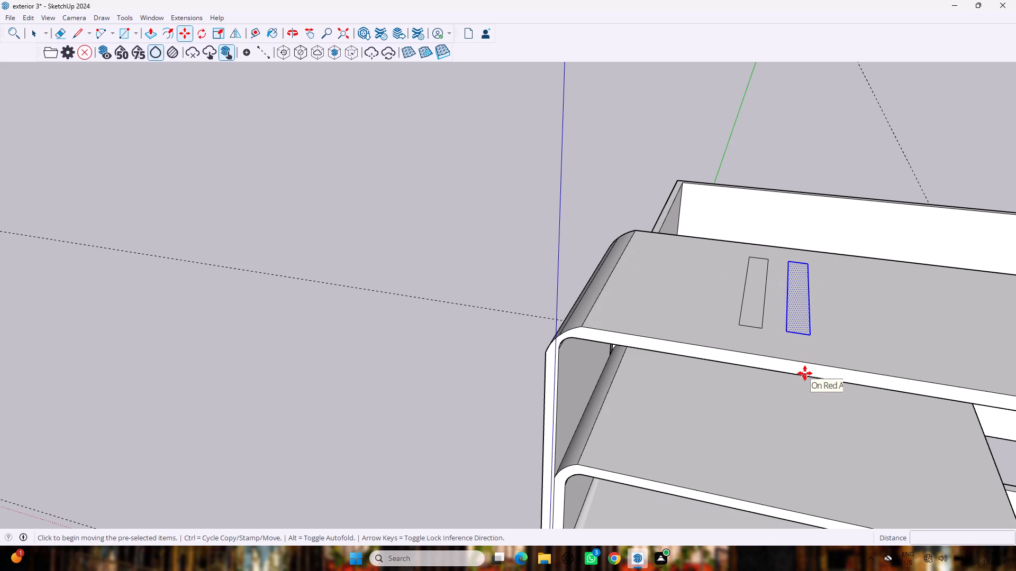
# Paste three more copies of the narrow rectangle along the roof slab, continuing the spaced row toward the slab's open end.
pyautogui.hotkey('ctrl', 'v')
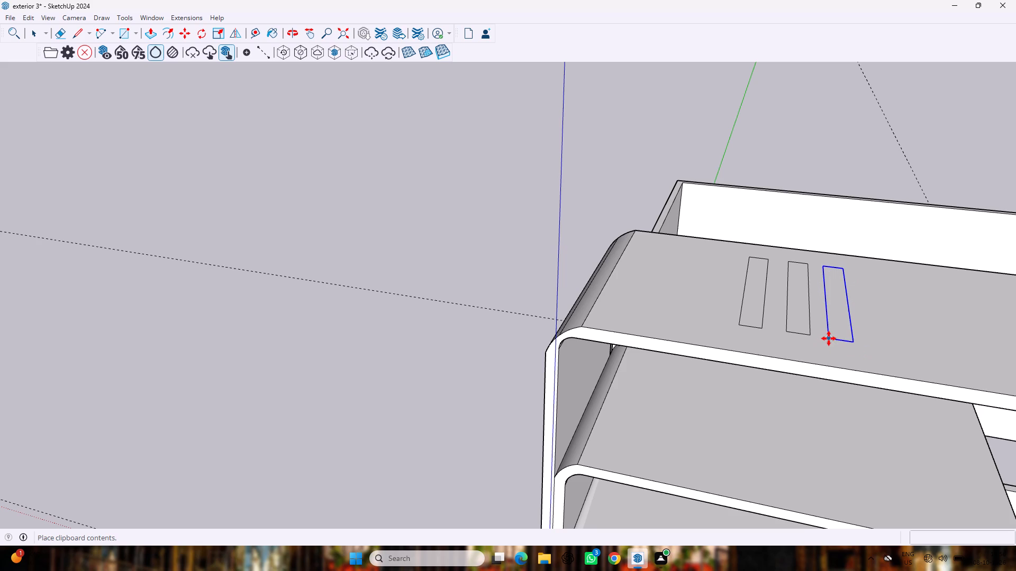
pyautogui.press('3')
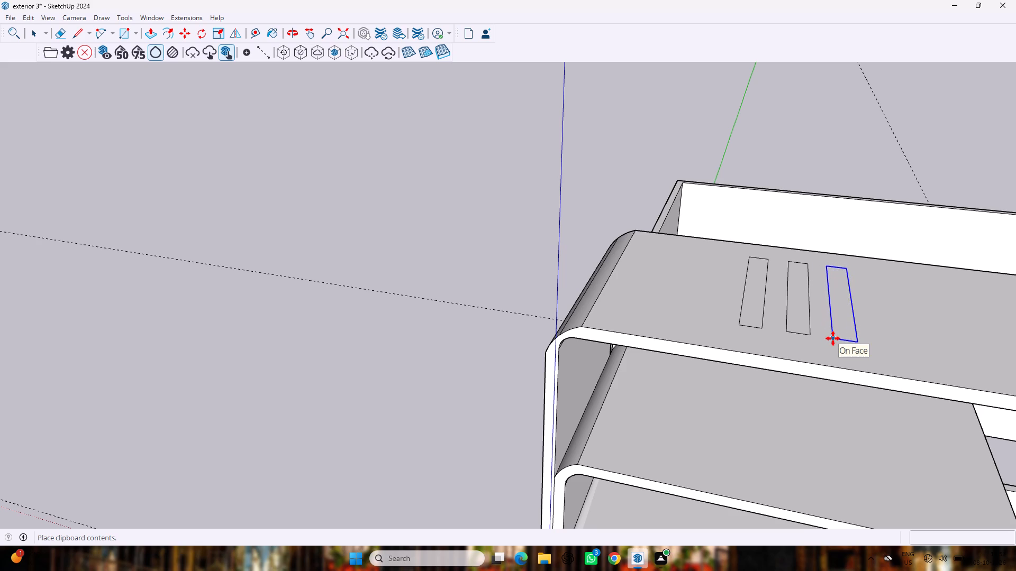
pyautogui.doubleClick(833, 338)
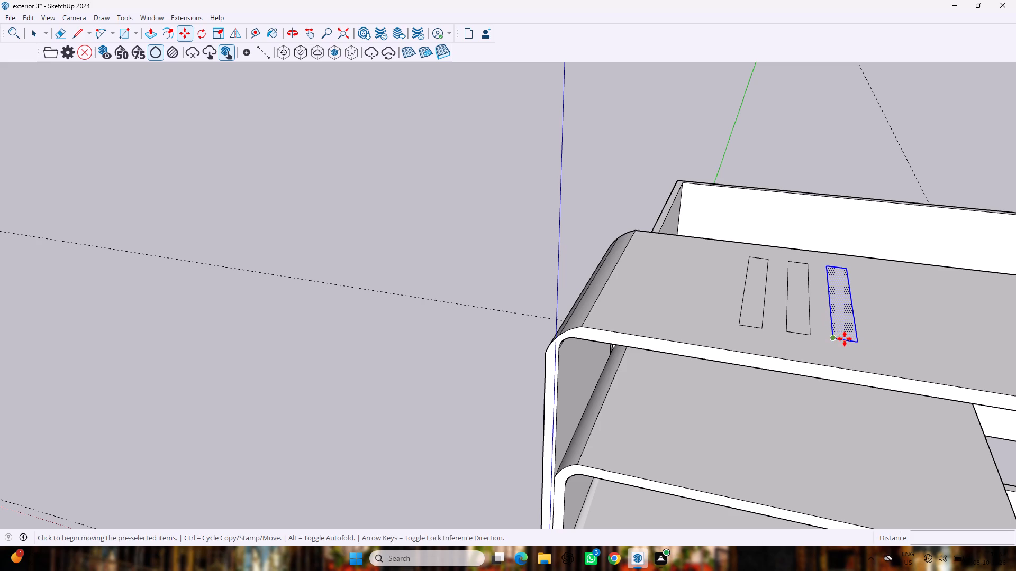
pyautogui.hotkey('ctrl', 'v')
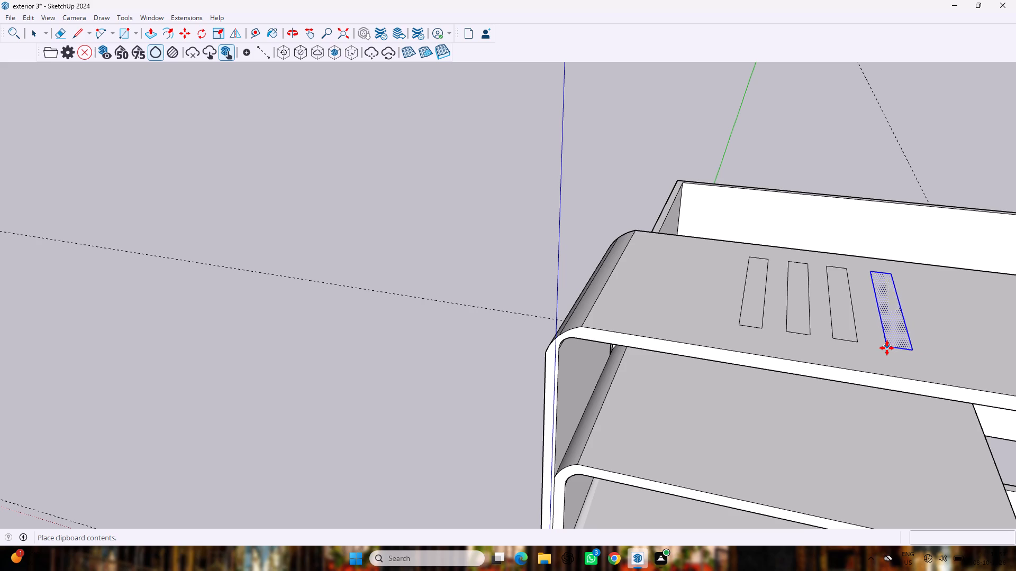
pyautogui.click(887, 348)
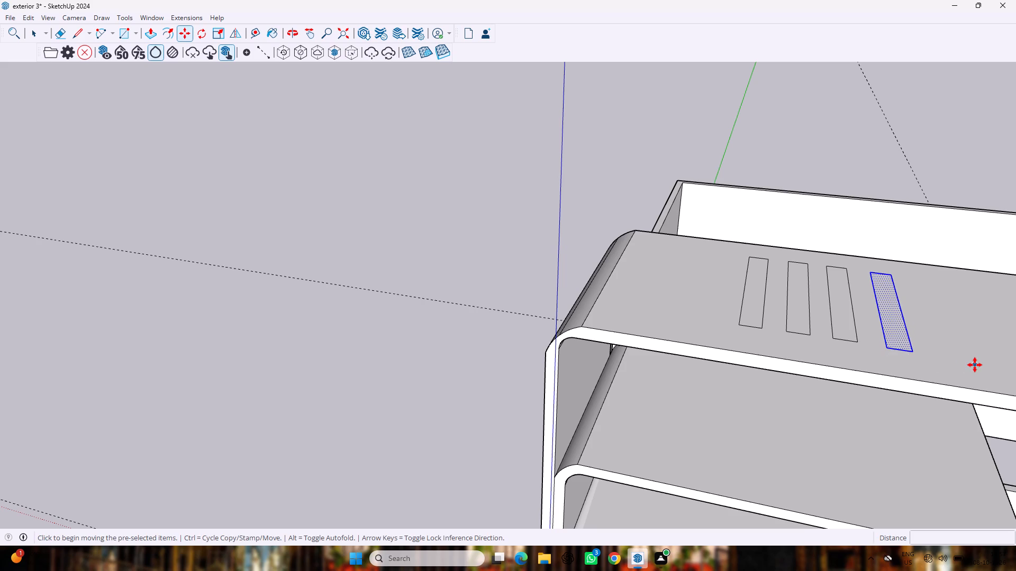
pyautogui.scroll(-20, 975, 363)
pyautogui.scroll(-2, 975, 363)
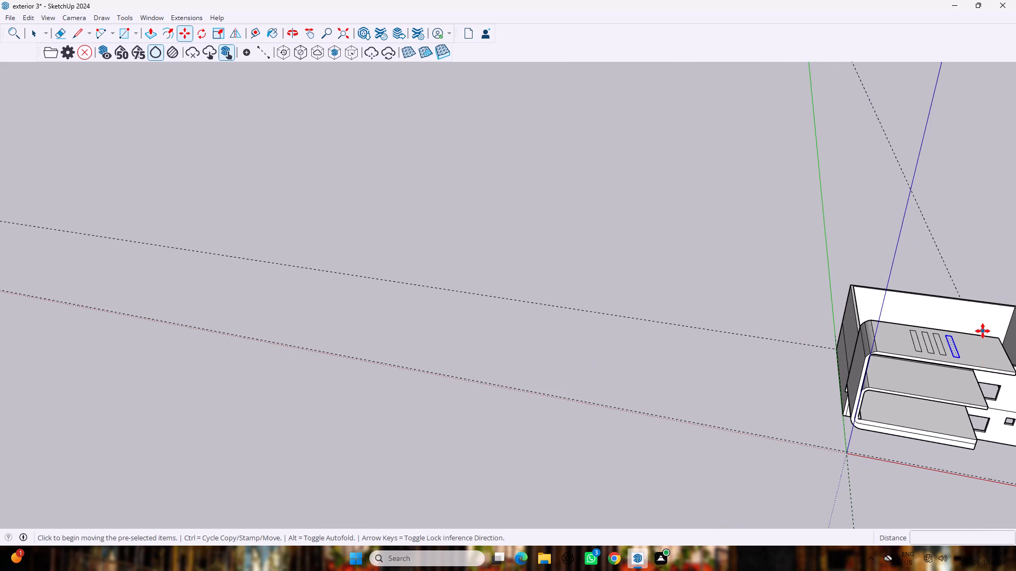
pyautogui.scroll(11, 980, 315)
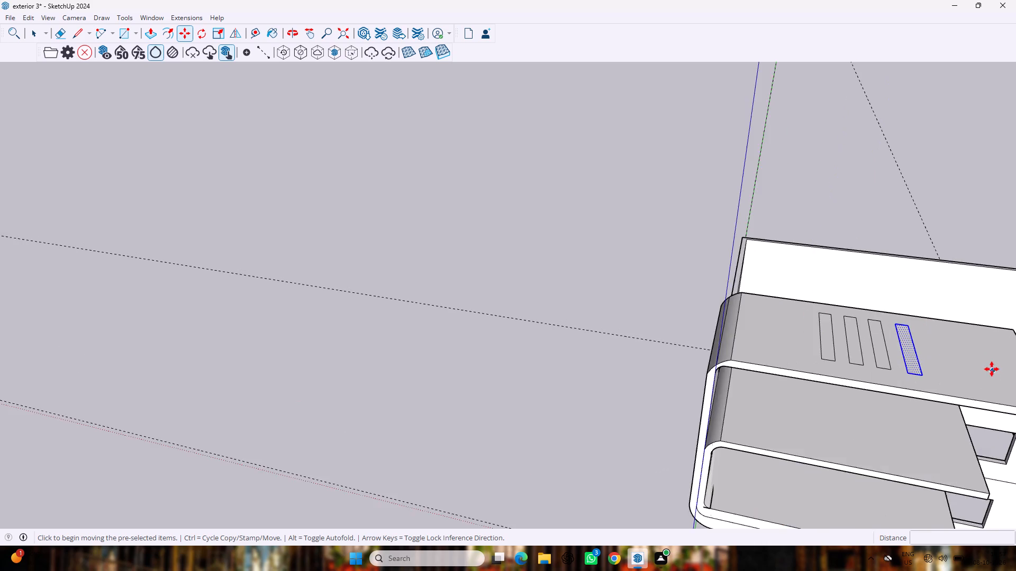
pyautogui.scroll(2, 992, 369)
pyautogui.hotkey('ctrl', 'v')
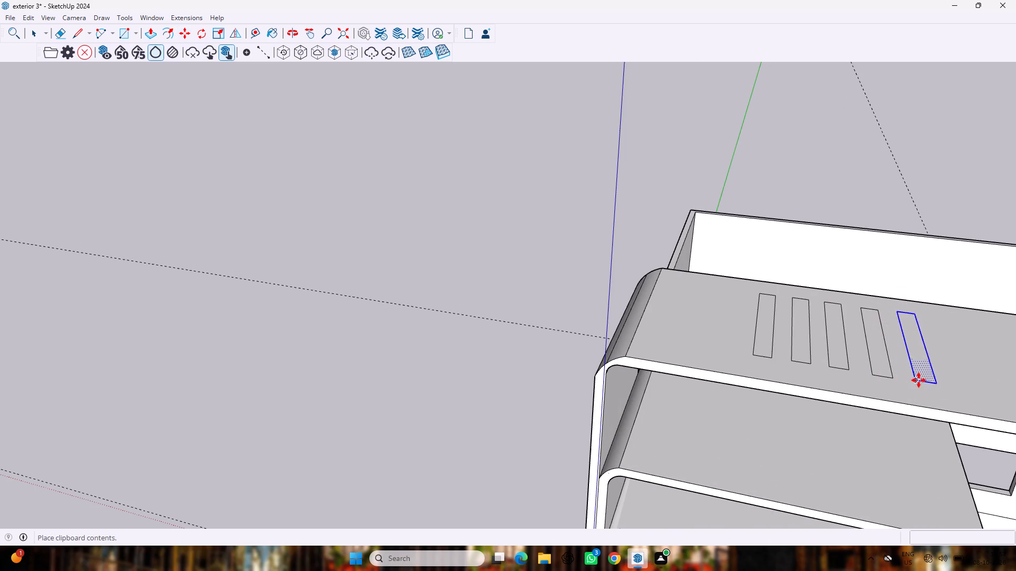
pyautogui.click(919, 385)
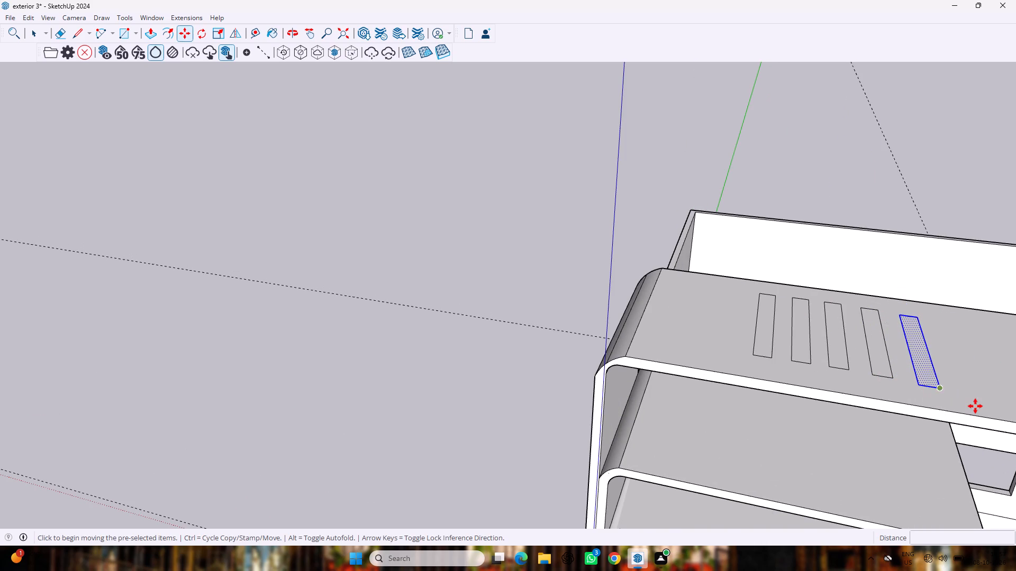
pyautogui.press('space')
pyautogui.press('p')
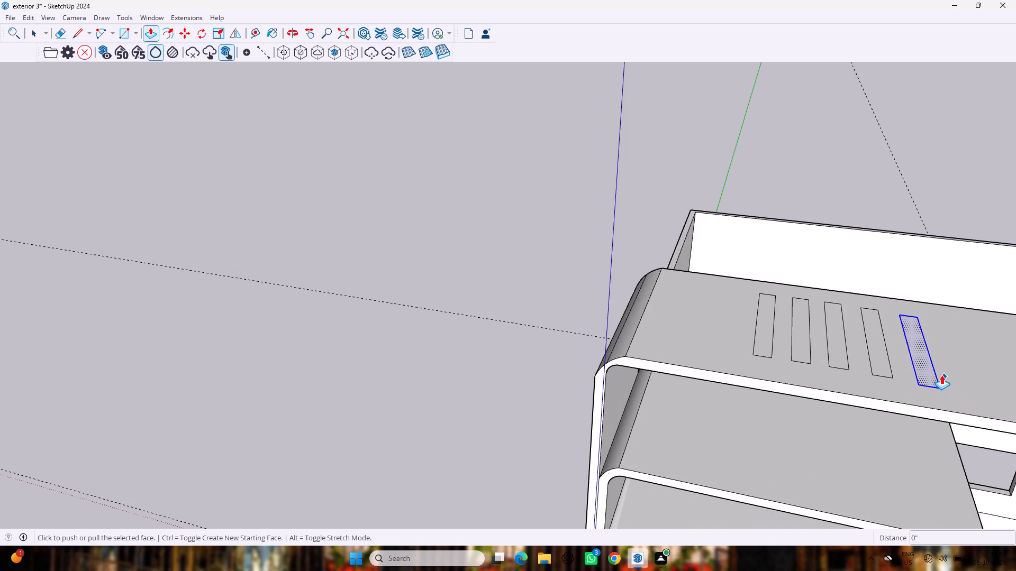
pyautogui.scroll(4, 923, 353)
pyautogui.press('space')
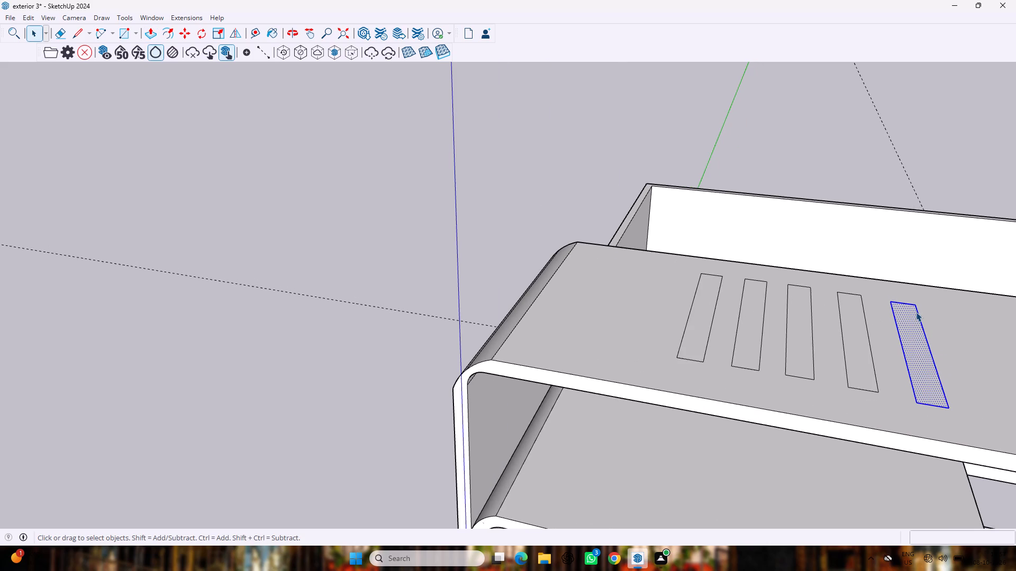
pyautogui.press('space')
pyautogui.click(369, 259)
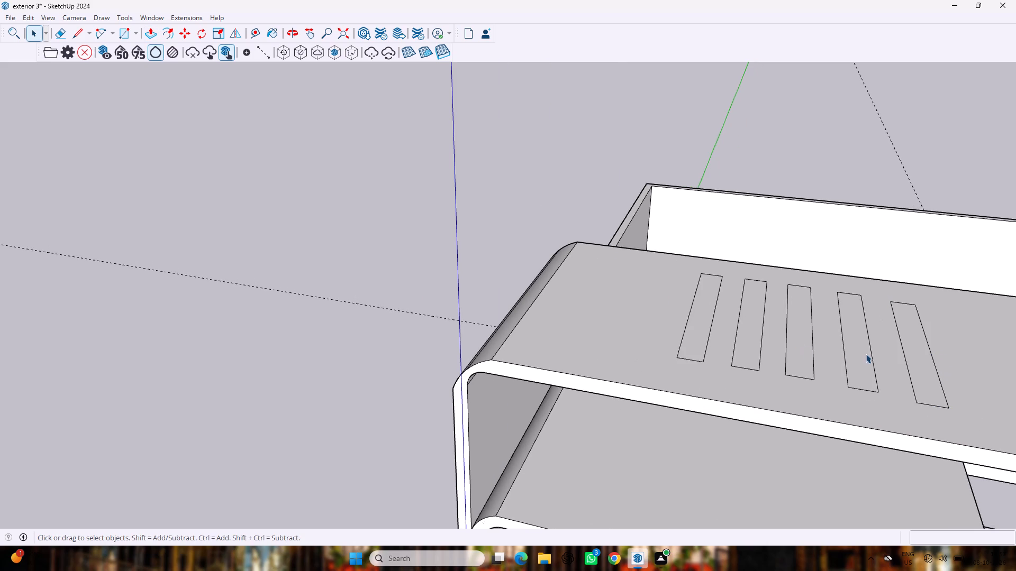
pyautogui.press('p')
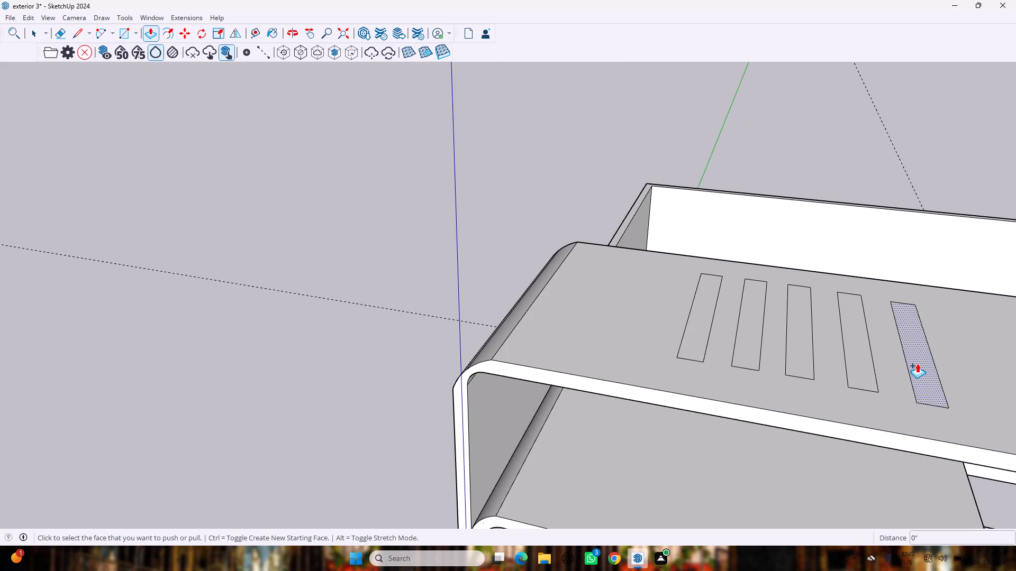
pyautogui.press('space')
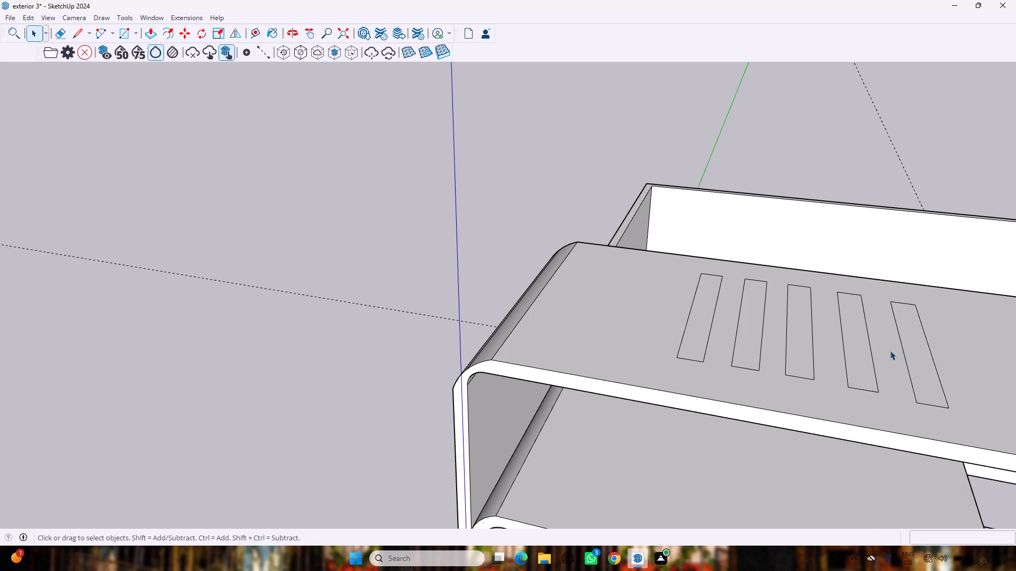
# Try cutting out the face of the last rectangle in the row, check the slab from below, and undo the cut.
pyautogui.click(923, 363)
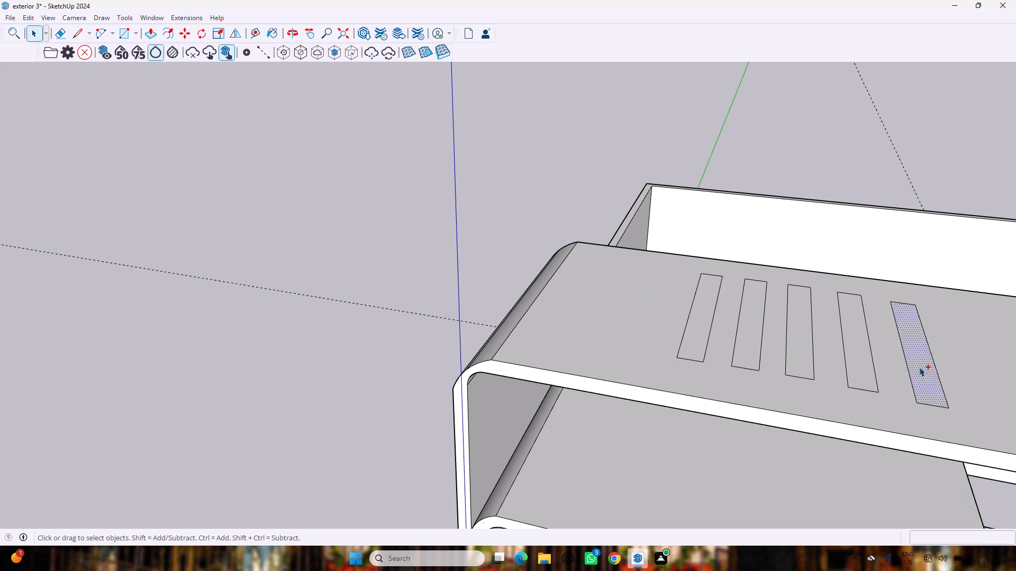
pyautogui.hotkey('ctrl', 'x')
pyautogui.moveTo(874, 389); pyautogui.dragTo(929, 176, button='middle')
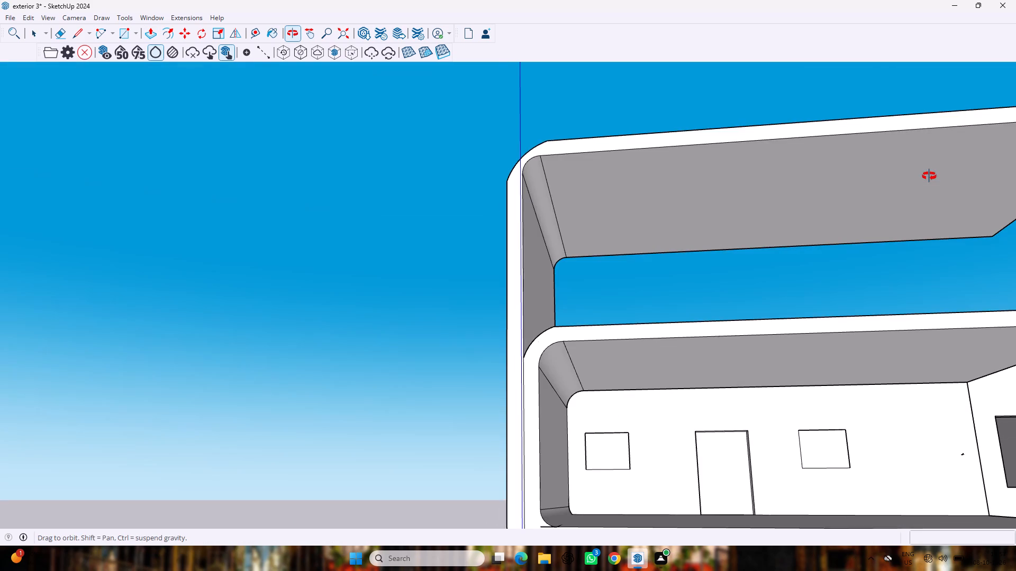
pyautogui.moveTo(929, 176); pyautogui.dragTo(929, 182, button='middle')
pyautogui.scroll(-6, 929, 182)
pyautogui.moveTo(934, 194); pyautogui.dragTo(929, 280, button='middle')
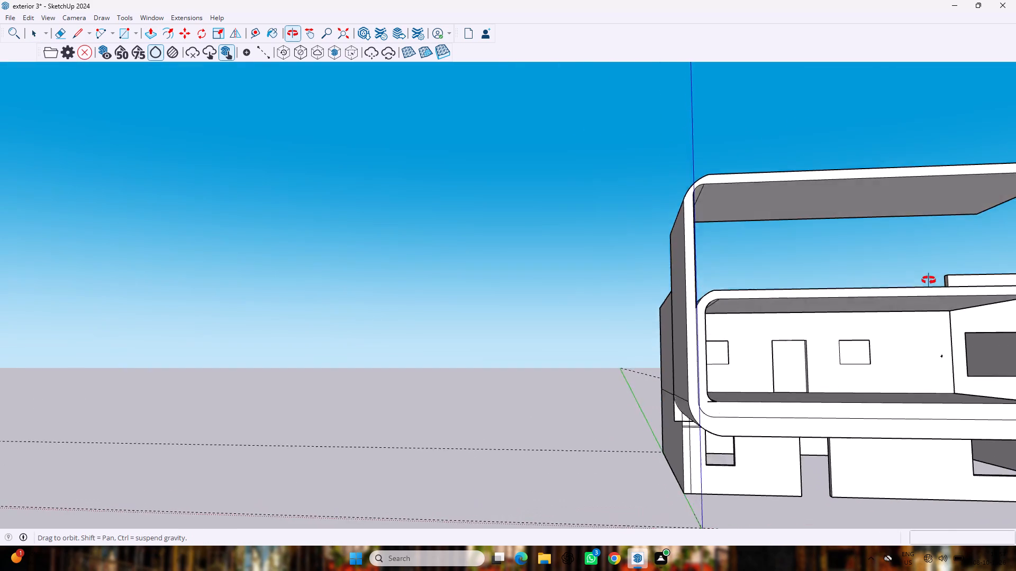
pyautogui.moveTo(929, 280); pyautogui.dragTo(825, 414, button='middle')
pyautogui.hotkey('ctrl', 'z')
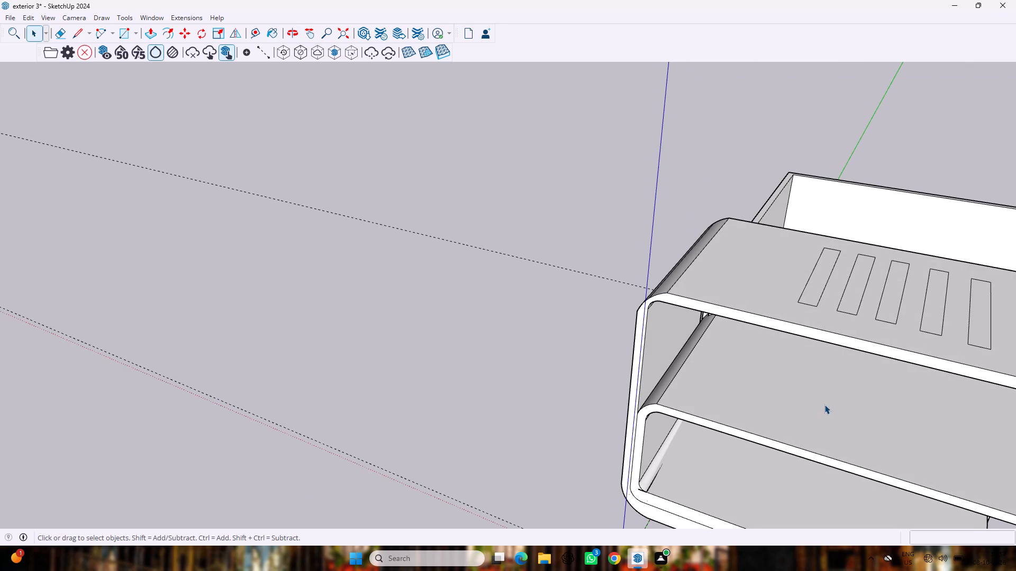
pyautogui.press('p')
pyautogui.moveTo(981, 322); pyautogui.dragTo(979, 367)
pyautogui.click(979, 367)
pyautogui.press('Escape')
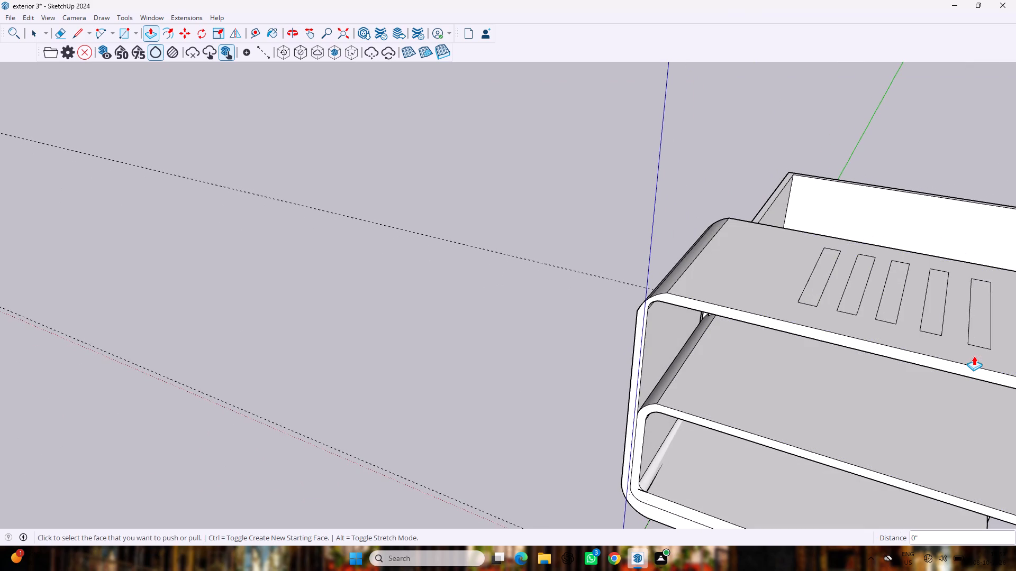
# Push the last two narrow rectangles, nearest the slab's open end, down through the roof slab to cut openings.
pyautogui.moveTo(970, 369); pyautogui.dragTo(981, 327, button='middle')
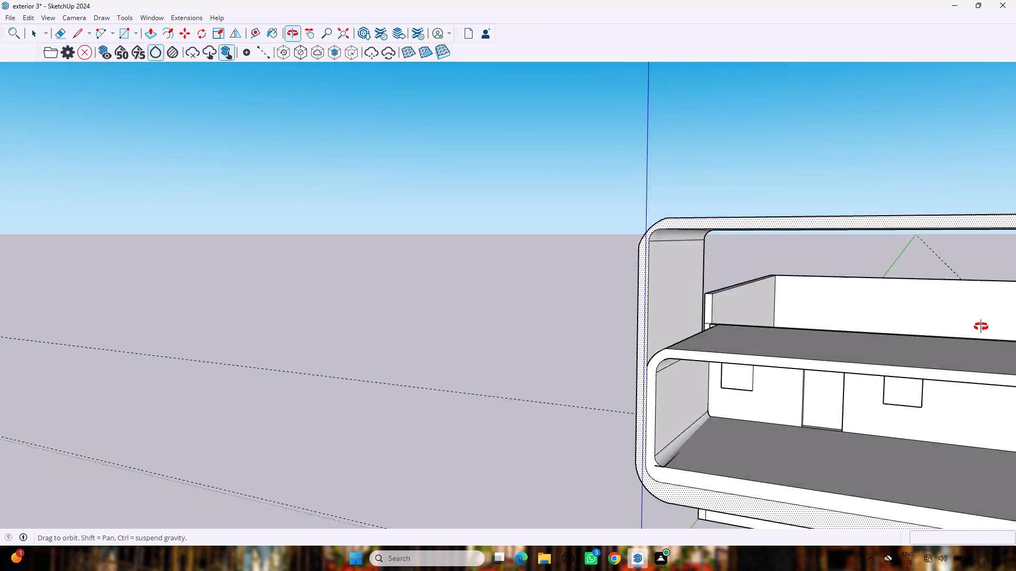
pyautogui.moveTo(981, 327); pyautogui.dragTo(982, 372, button='middle')
pyautogui.press('p')
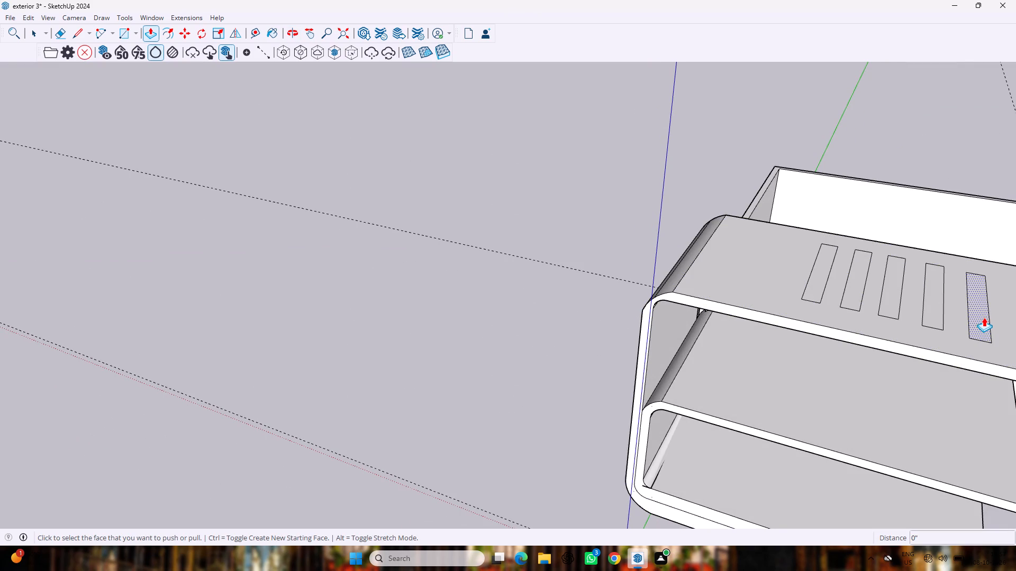
pyautogui.moveTo(984, 318); pyautogui.dragTo(978, 371)
pyautogui.moveTo(936, 288); pyautogui.dragTo(937, 327)
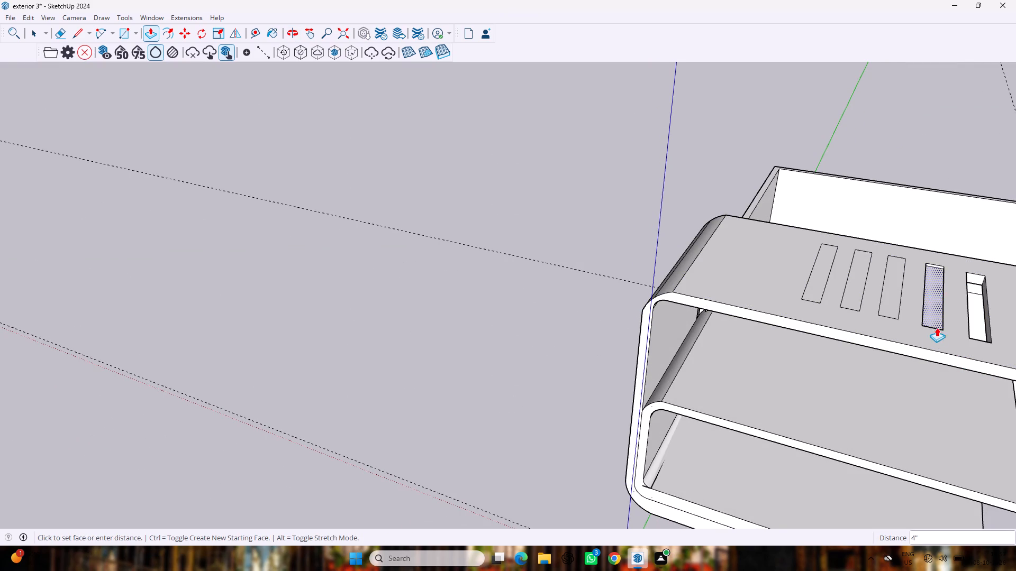
pyautogui.moveTo(937, 327); pyautogui.dragTo(921, 360)
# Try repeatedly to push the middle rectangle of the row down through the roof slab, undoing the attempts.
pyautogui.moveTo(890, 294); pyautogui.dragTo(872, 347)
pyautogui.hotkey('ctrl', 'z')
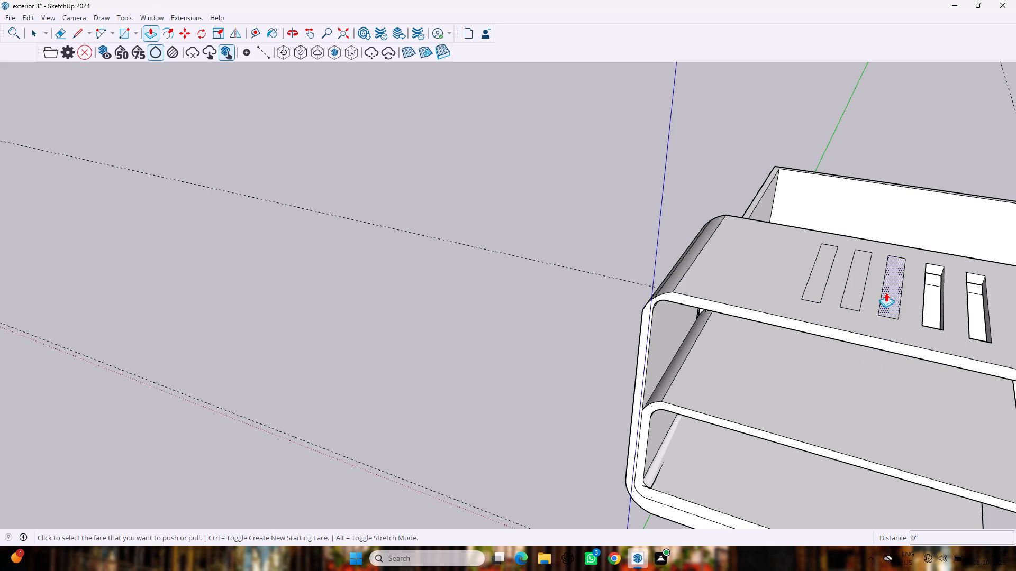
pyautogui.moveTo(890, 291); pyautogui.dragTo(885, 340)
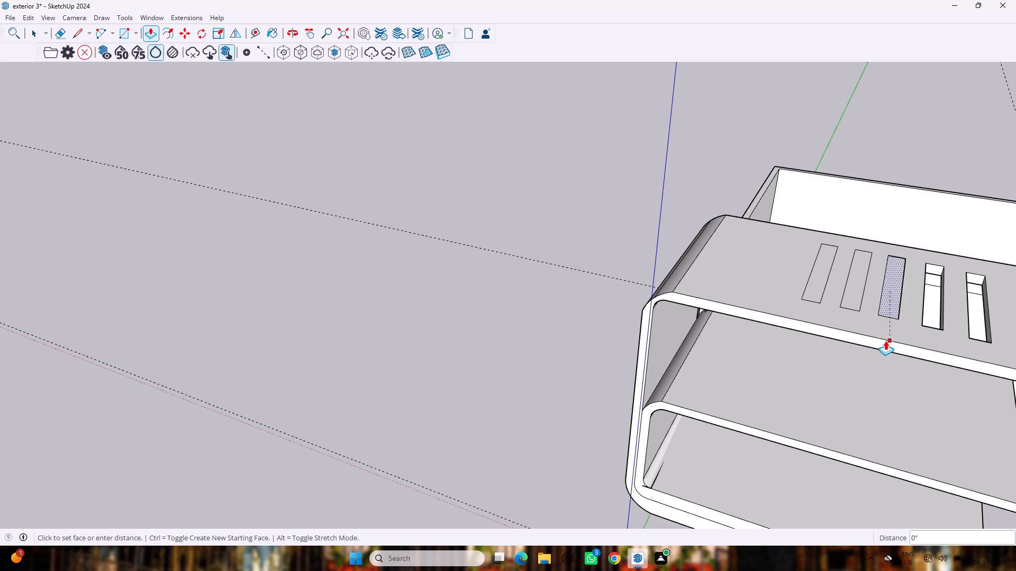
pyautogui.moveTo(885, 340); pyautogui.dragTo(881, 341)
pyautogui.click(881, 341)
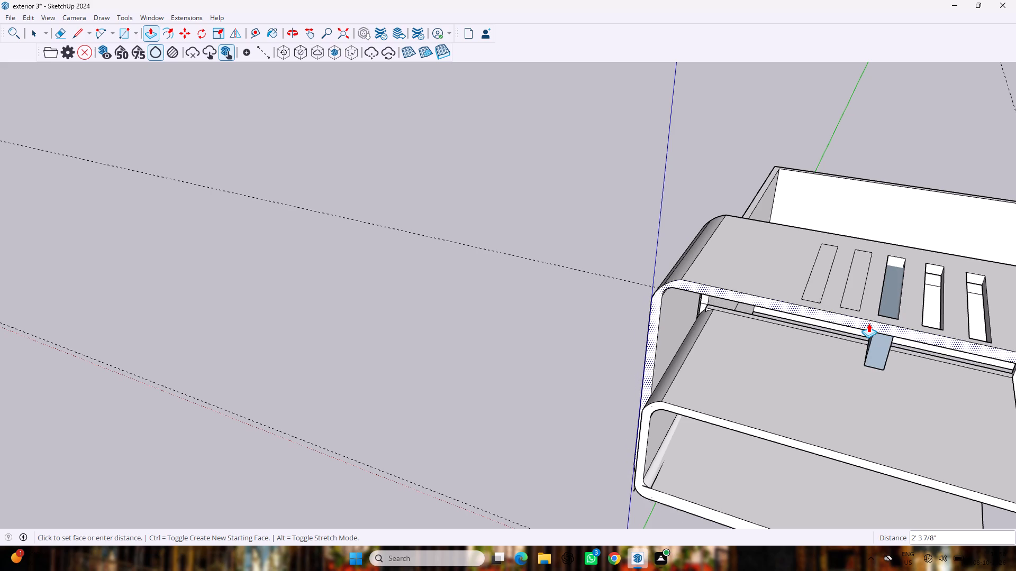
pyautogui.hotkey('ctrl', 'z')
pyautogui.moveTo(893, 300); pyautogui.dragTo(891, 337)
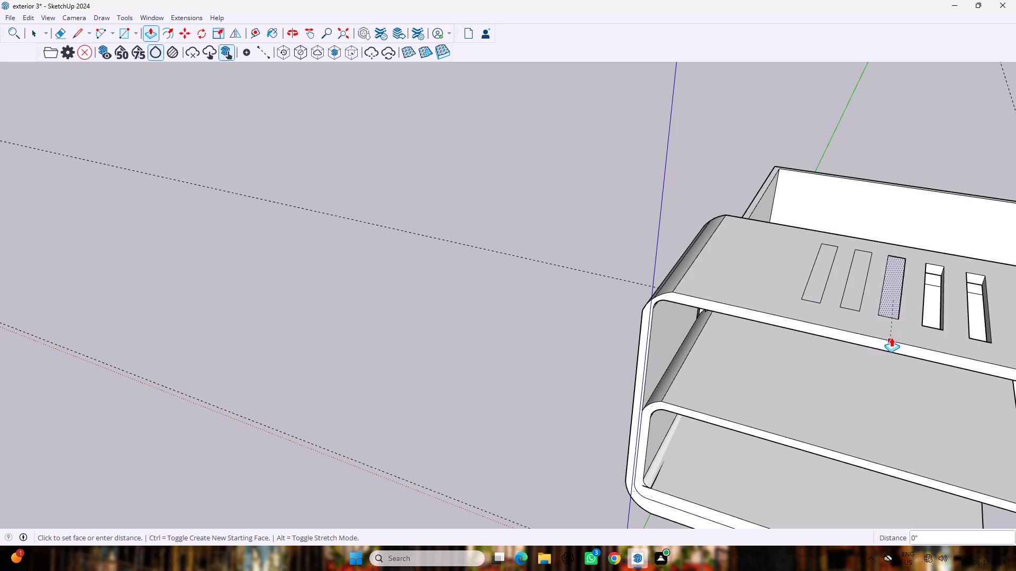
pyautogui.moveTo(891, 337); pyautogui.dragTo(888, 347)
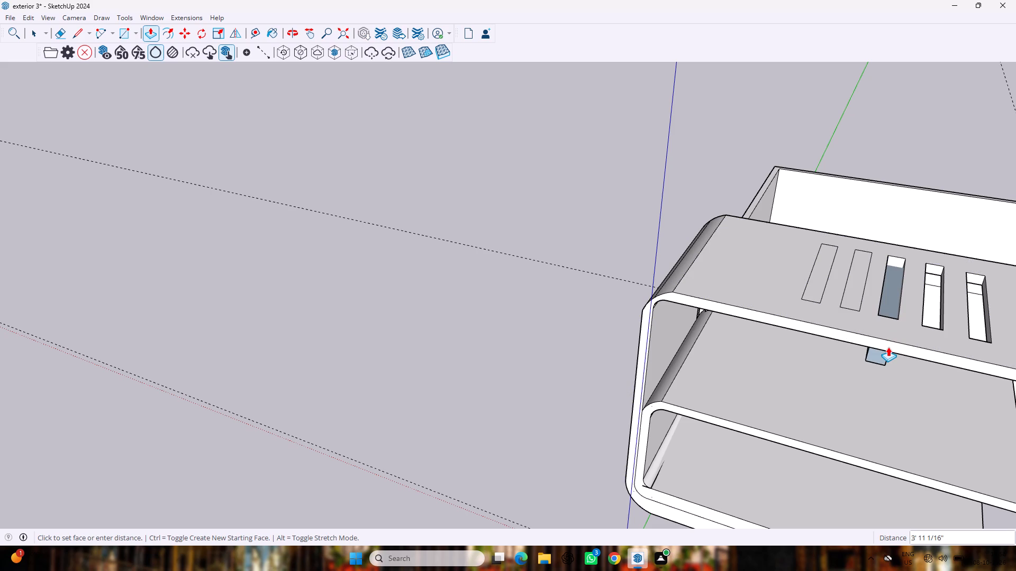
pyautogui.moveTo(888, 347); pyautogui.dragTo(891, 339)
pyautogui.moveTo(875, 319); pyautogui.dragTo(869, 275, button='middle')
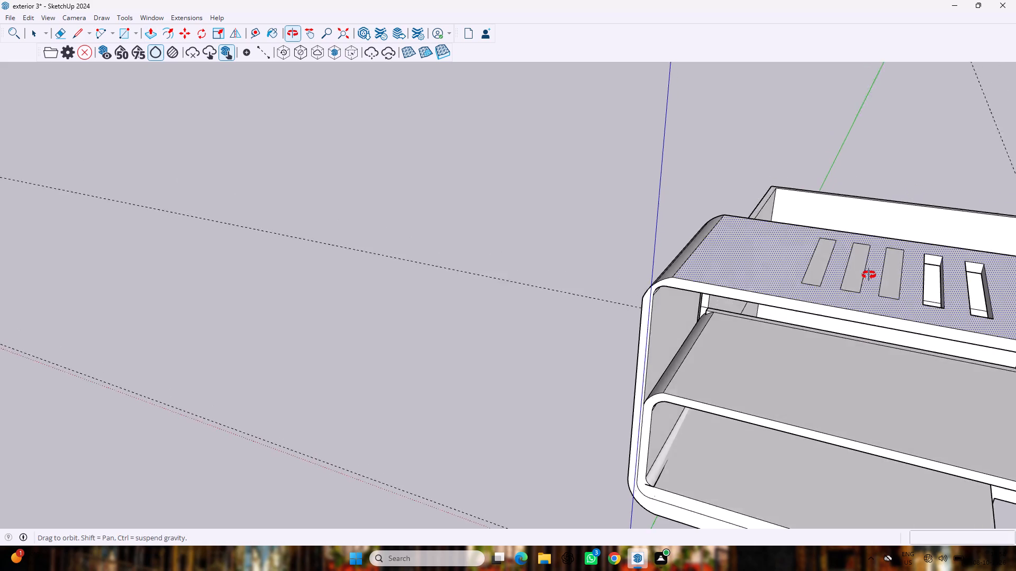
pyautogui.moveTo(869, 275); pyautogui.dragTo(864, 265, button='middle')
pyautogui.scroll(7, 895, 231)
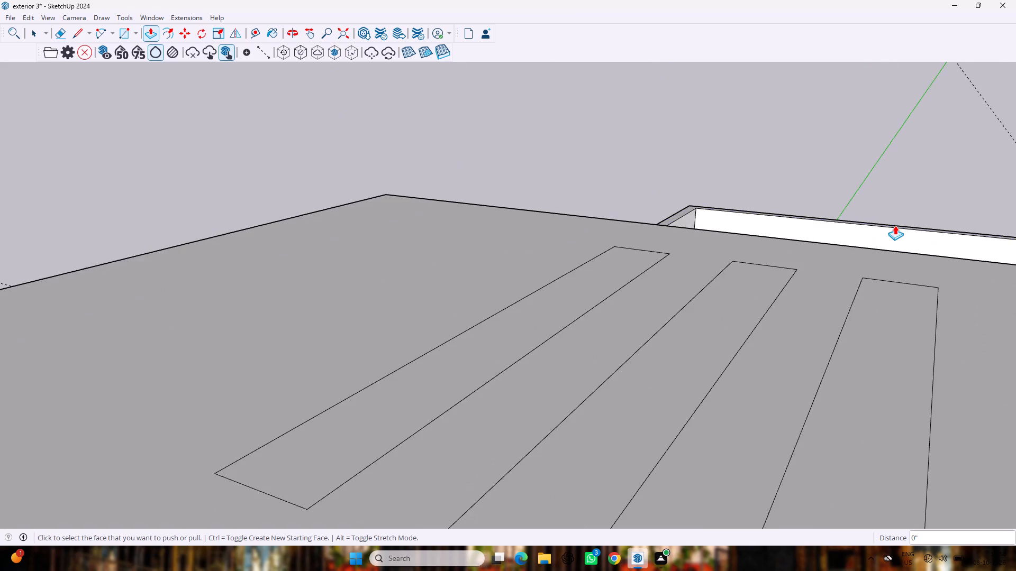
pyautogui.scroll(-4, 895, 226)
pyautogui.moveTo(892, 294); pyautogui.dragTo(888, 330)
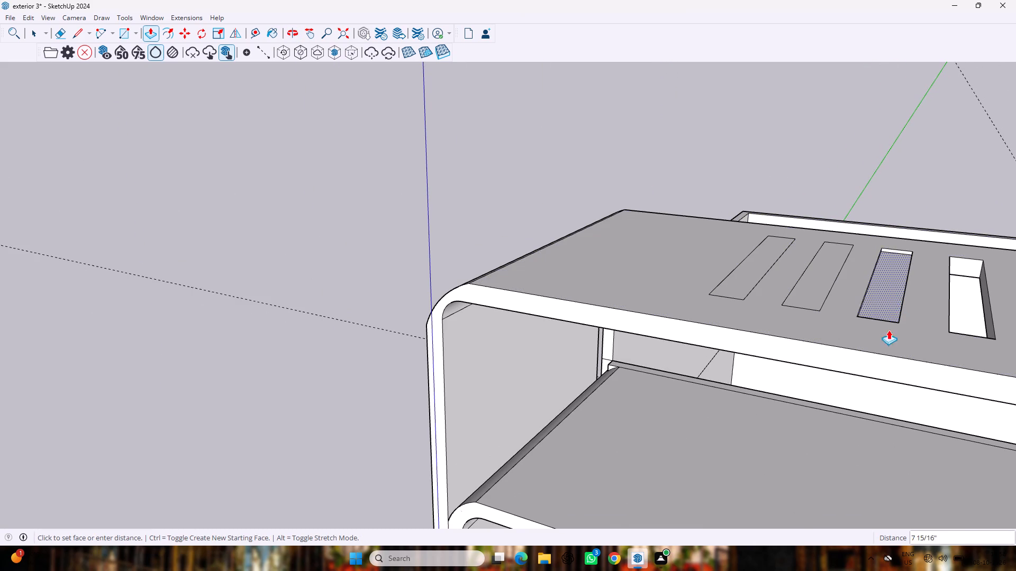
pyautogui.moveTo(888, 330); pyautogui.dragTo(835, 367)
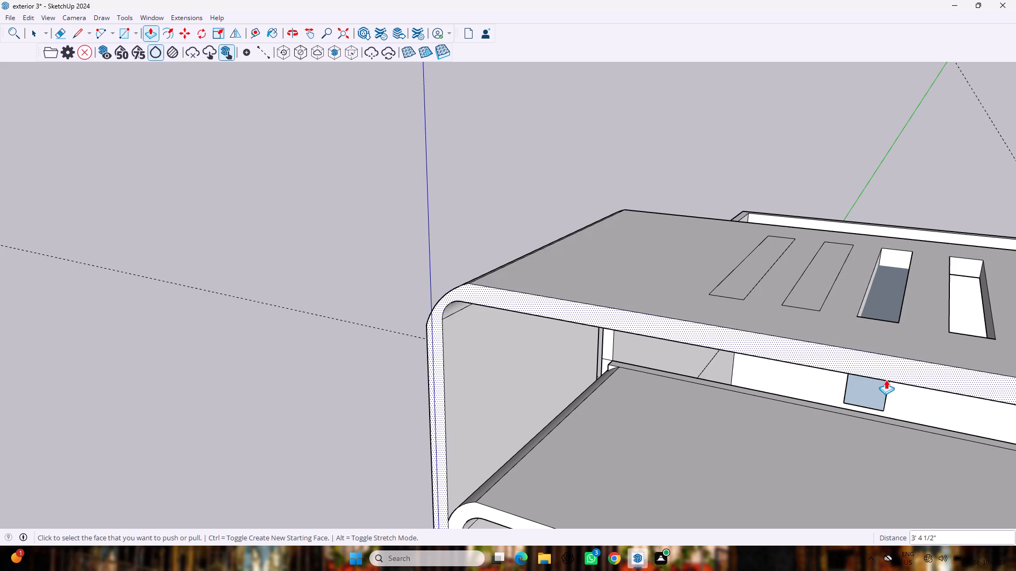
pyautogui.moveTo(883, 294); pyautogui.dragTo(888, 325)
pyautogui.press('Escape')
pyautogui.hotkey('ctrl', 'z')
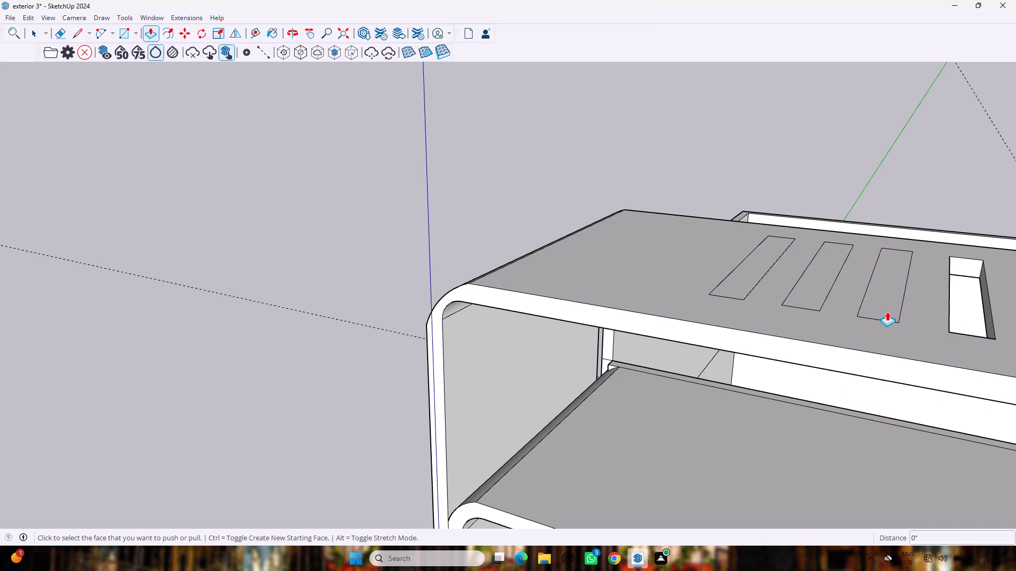
# Push the second rectangle from the slab's curved end down through the roof slab to cut an opening.
pyautogui.moveTo(821, 272); pyautogui.dragTo(805, 319)
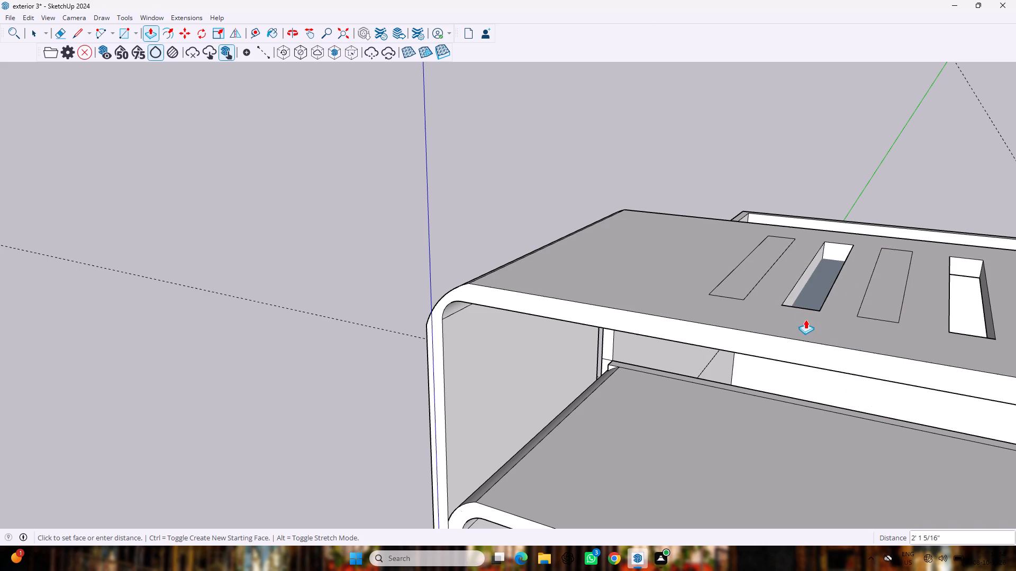
pyautogui.moveTo(805, 319); pyautogui.dragTo(791, 354)
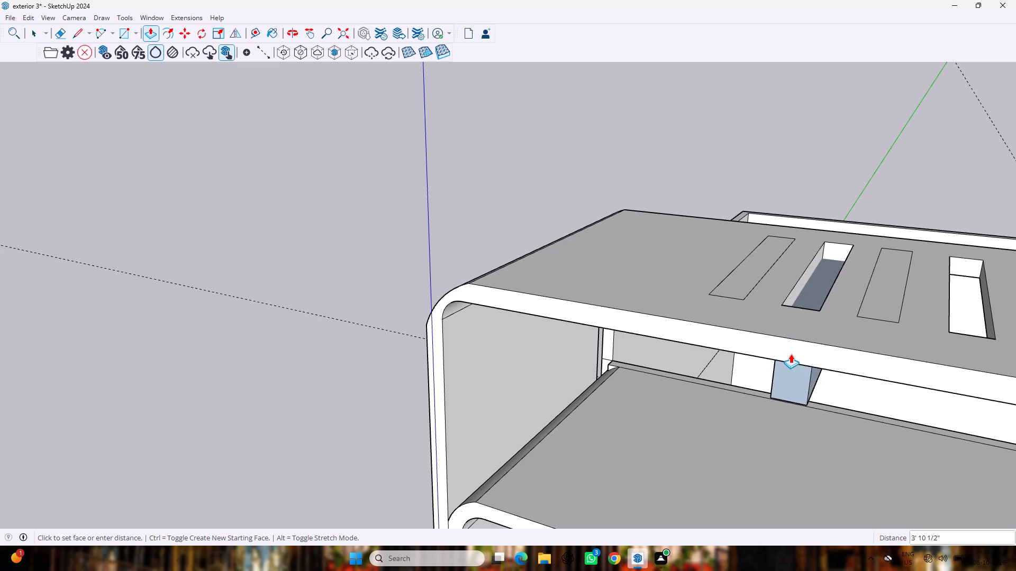
pyautogui.moveTo(791, 354); pyautogui.dragTo(786, 358)
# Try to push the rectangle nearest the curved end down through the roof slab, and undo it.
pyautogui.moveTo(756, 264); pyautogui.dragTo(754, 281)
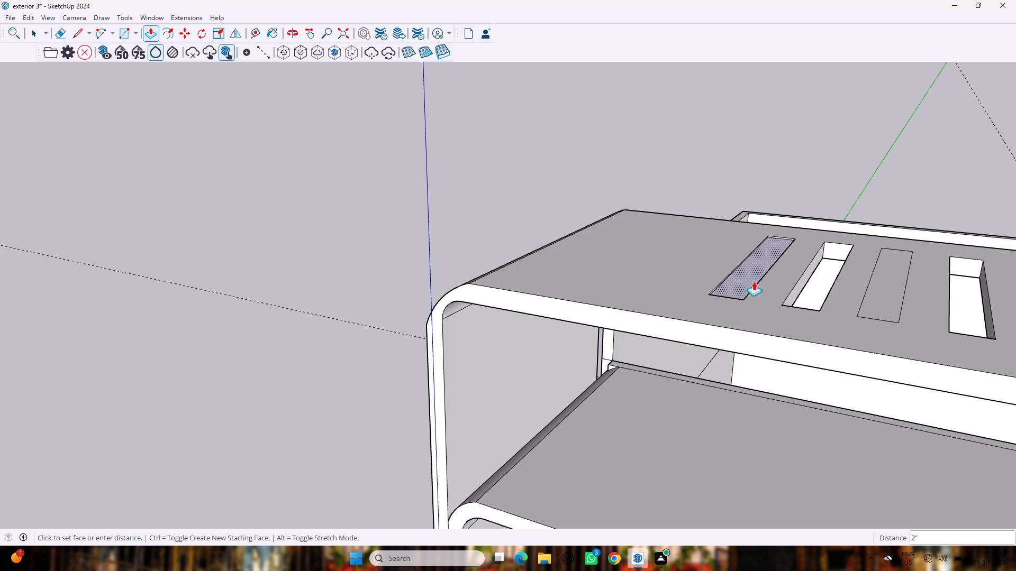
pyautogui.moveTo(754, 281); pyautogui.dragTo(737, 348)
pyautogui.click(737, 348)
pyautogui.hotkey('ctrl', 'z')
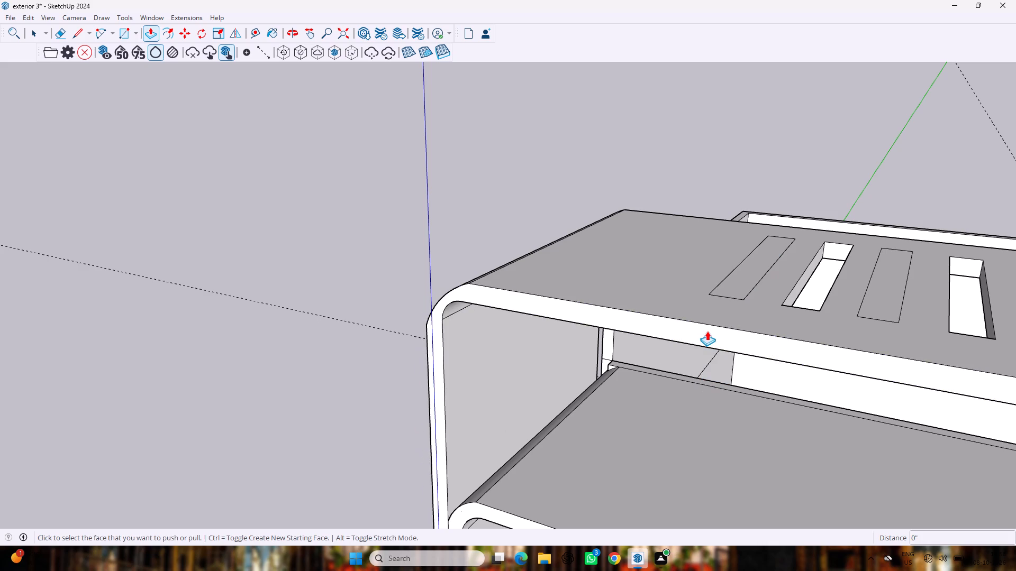
# Push the rectangle nearest the curved end 10" down through the roof slab, and cut the middle rectangle through as well.
pyautogui.moveTo(746, 283); pyautogui.dragTo(718, 344)
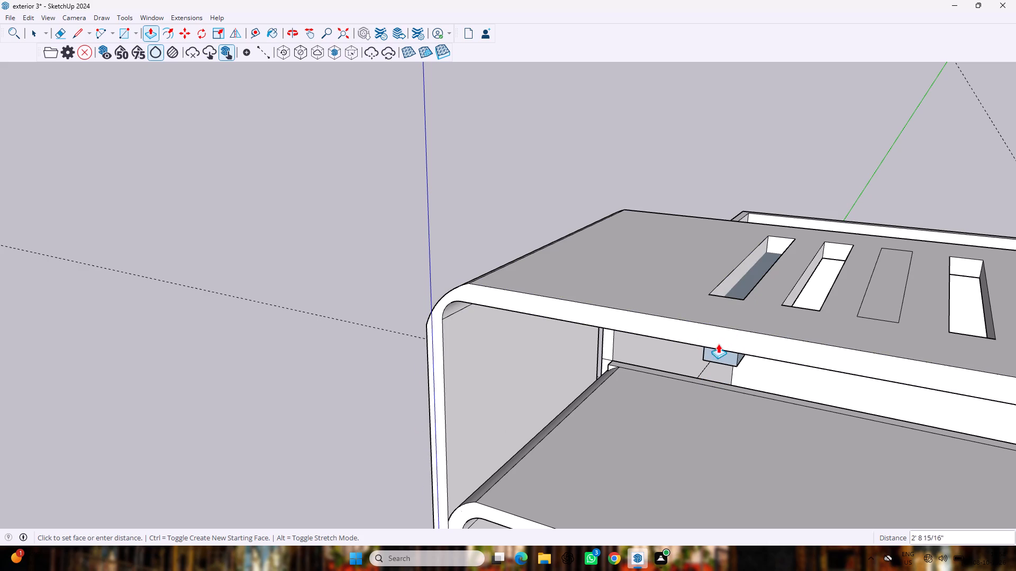
pyautogui.moveTo(718, 344); pyautogui.dragTo(690, 342)
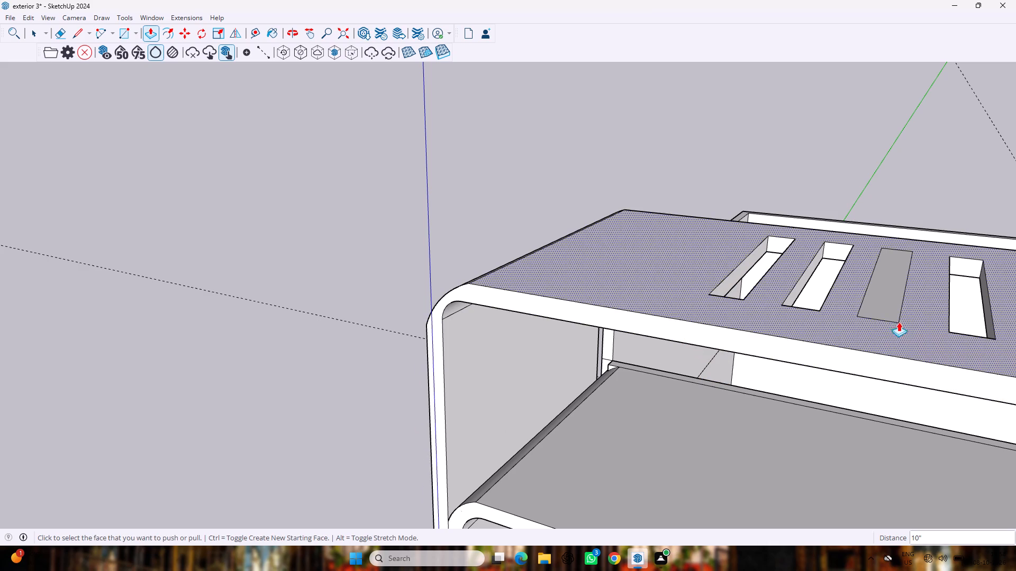
pyautogui.moveTo(888, 294); pyautogui.dragTo(848, 365)
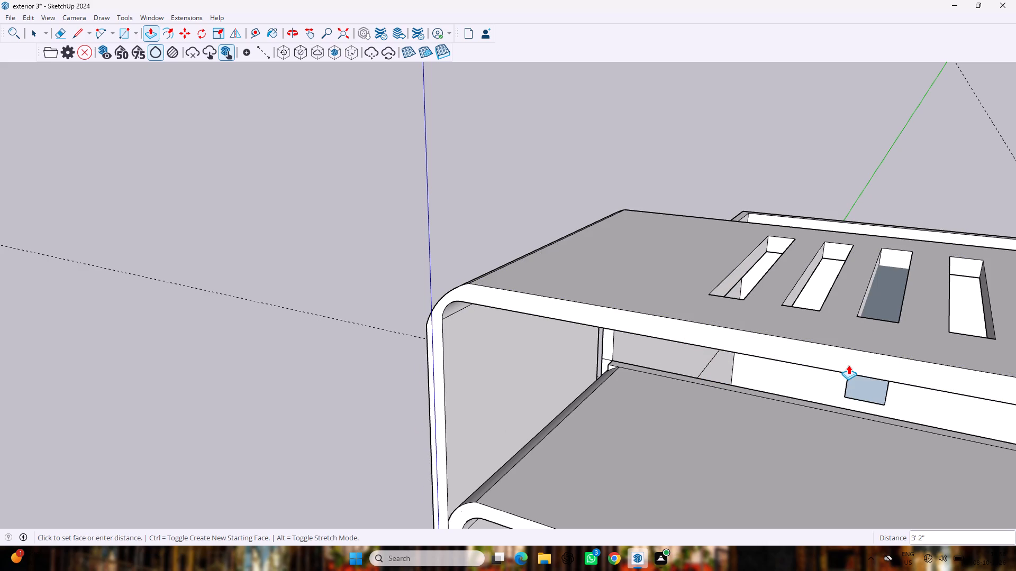
pyautogui.moveTo(848, 365); pyautogui.dragTo(848, 371)
pyautogui.moveTo(848, 371); pyautogui.dragTo(795, 362)
# Examine the row of roof slab openings, the balcony band and the house front from above, below and the sides.
pyautogui.scroll(-3, 789, 344)
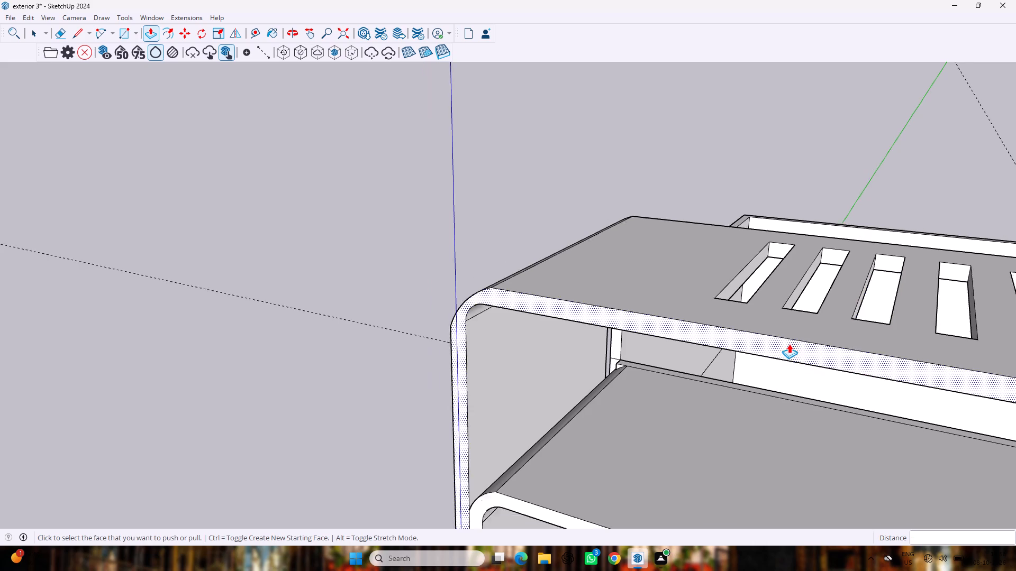
pyautogui.scroll(-3, 789, 344)
pyautogui.scroll(1, 789, 316)
pyautogui.scroll(-8, 789, 316)
pyautogui.moveTo(777, 332); pyautogui.dragTo(890, 296, button='middle')
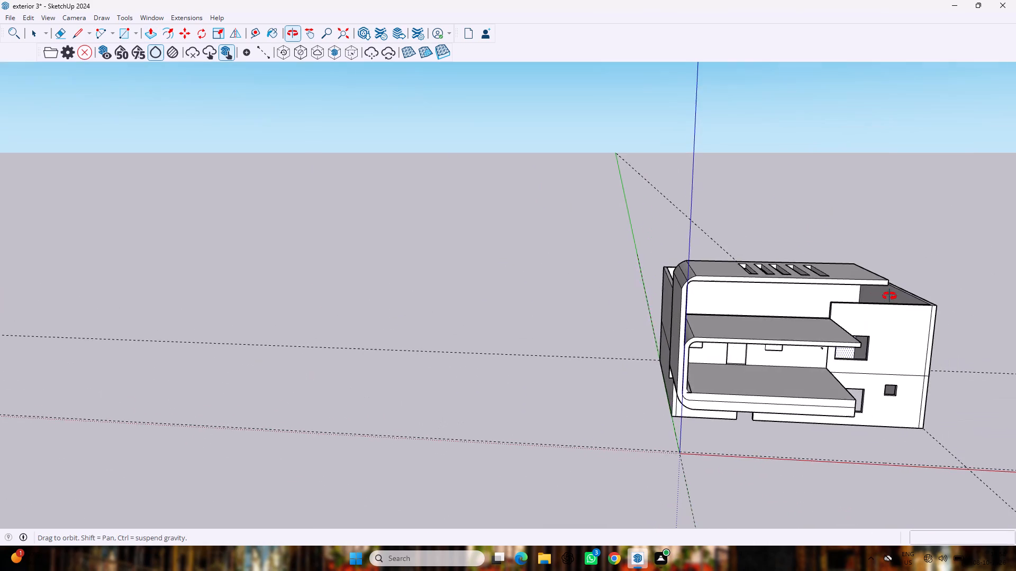
pyautogui.moveTo(890, 296); pyautogui.dragTo(890, 297, button='middle')
pyautogui.middleClick(890, 297)
pyautogui.scroll(-2, 891, 301)
pyautogui.press('space')
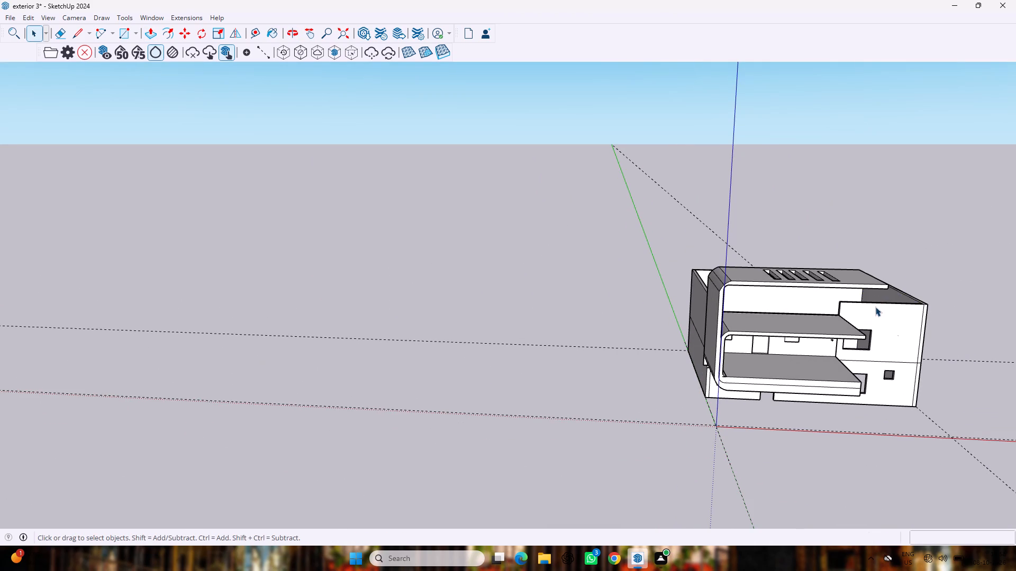
pyautogui.scroll(3, 870, 317)
pyautogui.moveTo(856, 253); pyautogui.dragTo(765, 277, button='middle')
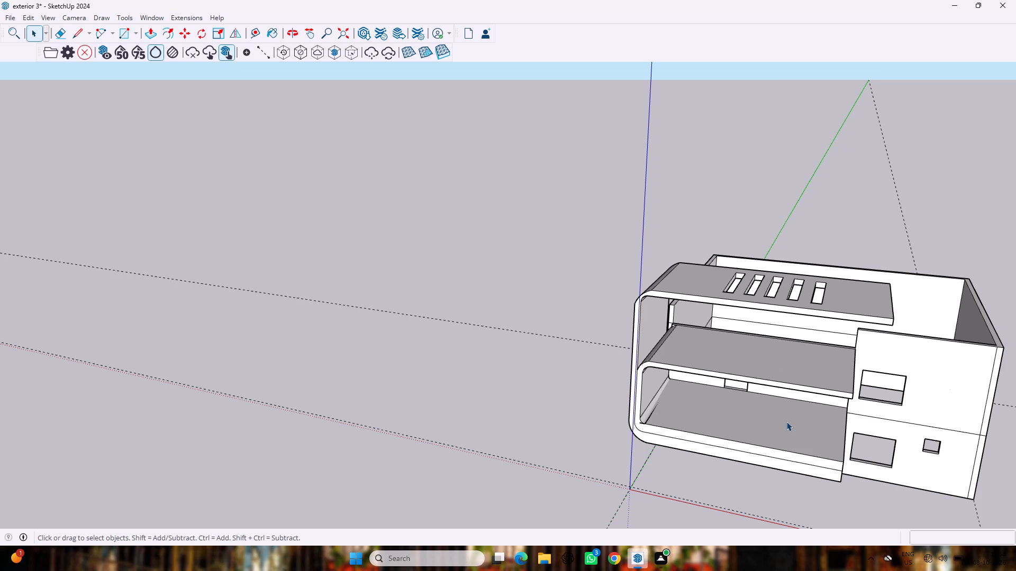
pyautogui.moveTo(786, 421); pyautogui.dragTo(812, 304, button='middle')
pyautogui.scroll(-6, 812, 304)
pyautogui.moveTo(821, 330); pyautogui.dragTo(828, 415, button='middle')
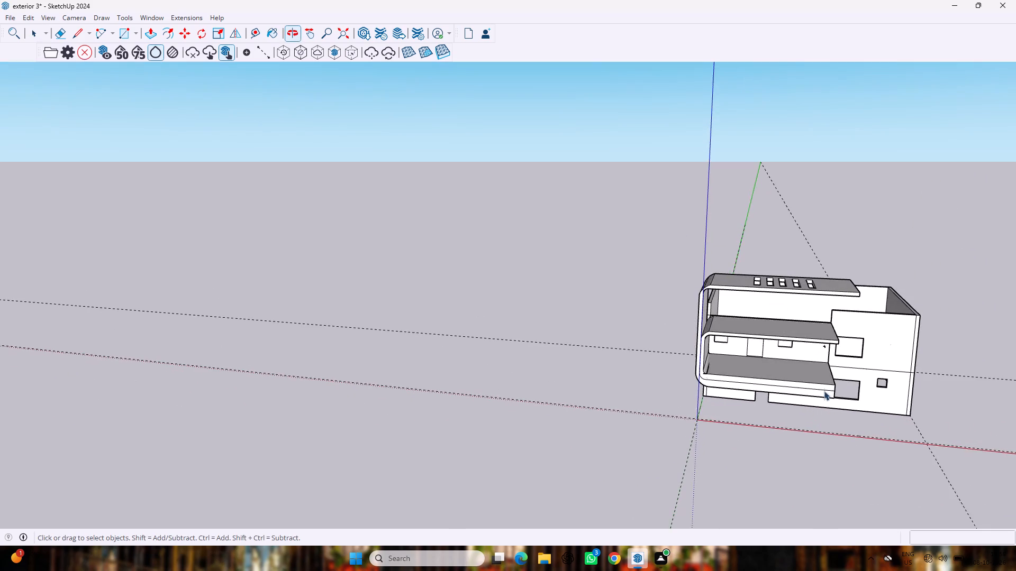
pyautogui.scroll(4, 824, 388)
pyautogui.moveTo(824, 347); pyautogui.dragTo(826, 305, button='middle')
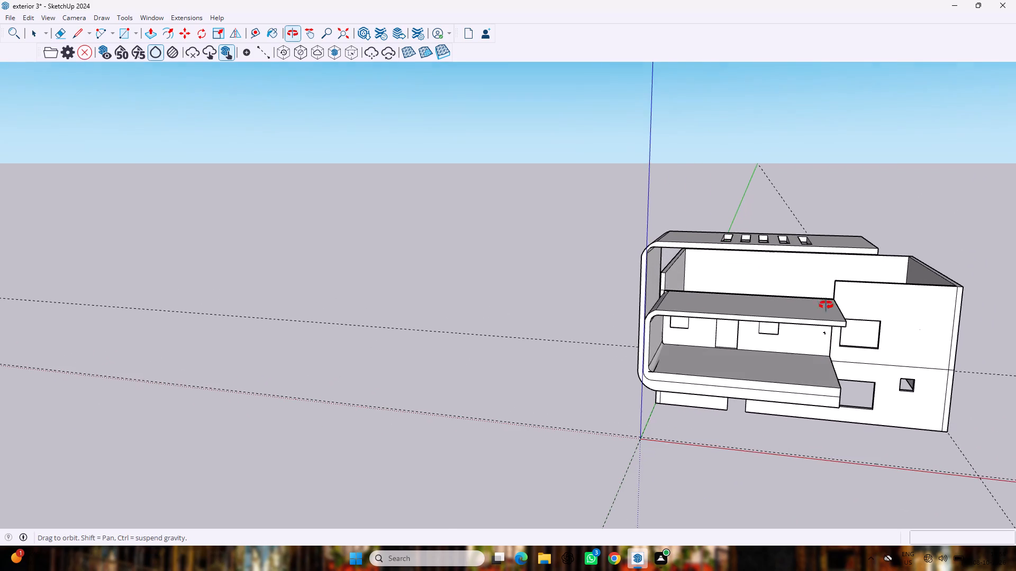
pyautogui.moveTo(826, 305); pyautogui.dragTo(826, 298, button='middle')
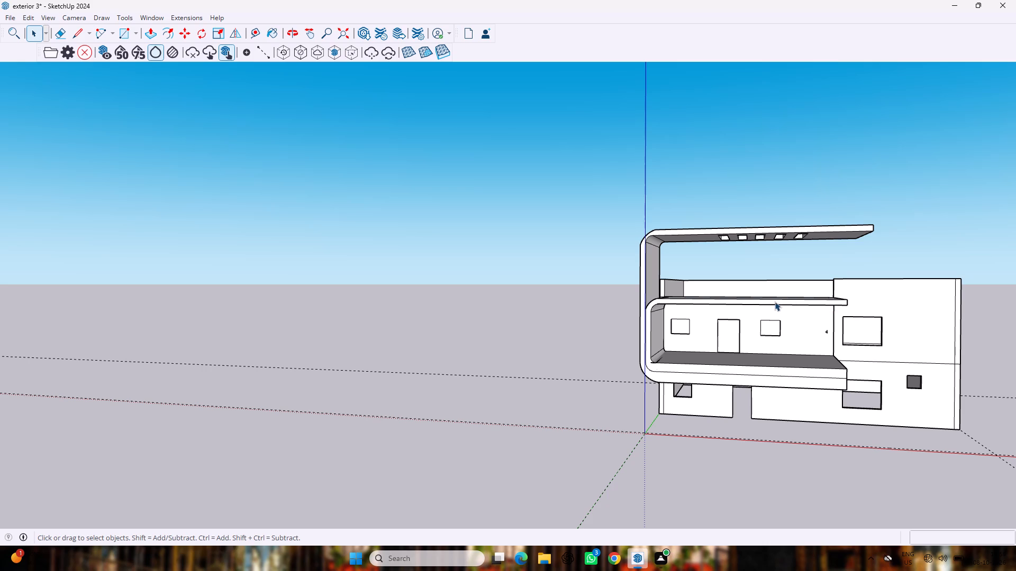
pyautogui.moveTo(910, 246); pyautogui.dragTo(854, 346, button='middle')
pyautogui.scroll(1, 839, 354)
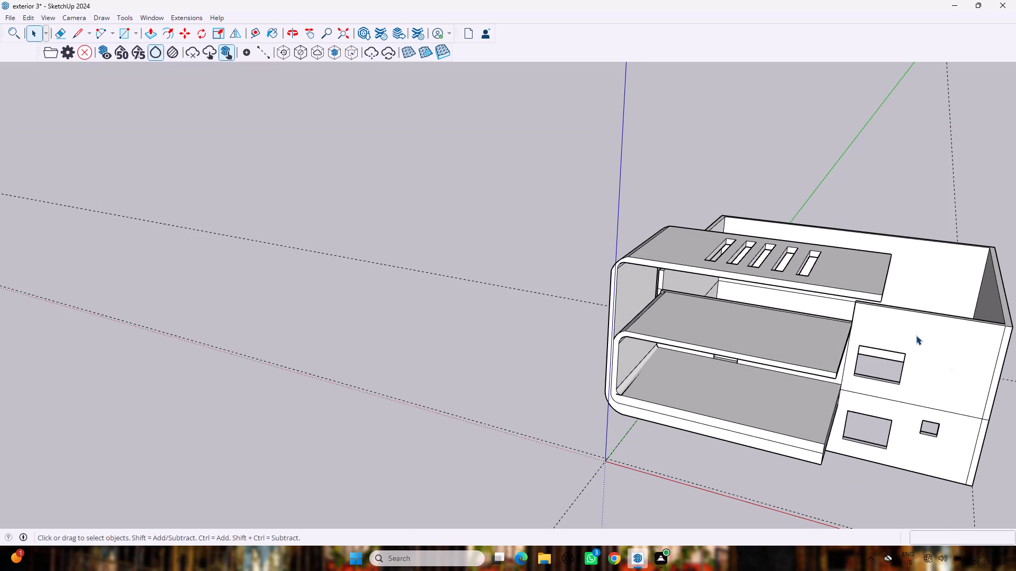
pyautogui.moveTo(917, 337); pyautogui.dragTo(860, 247, button='middle')
pyautogui.scroll(1, 913, 327)
pyautogui.scroll(-1, 856, 247)
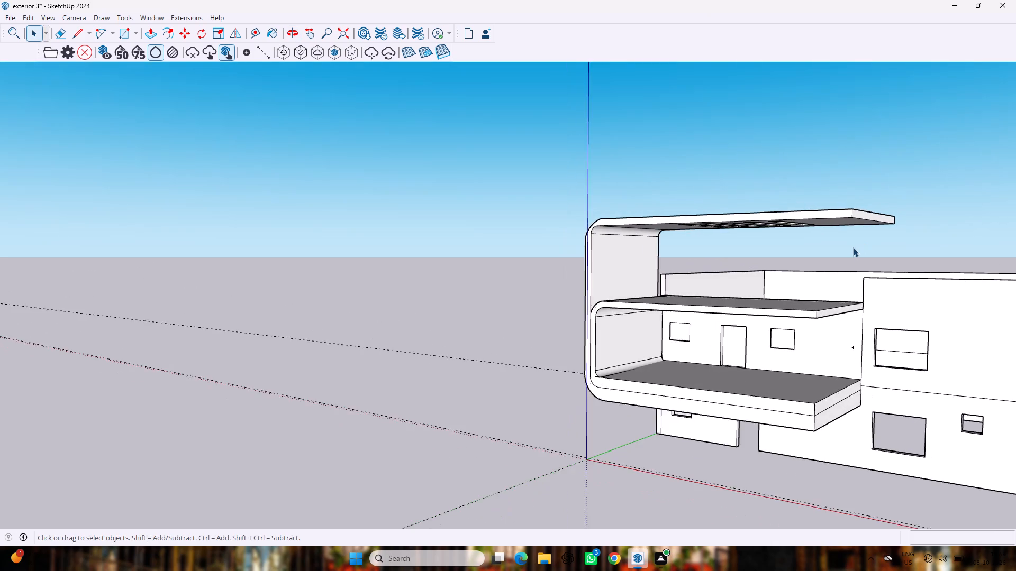
pyautogui.scroll(4, 852, 248)
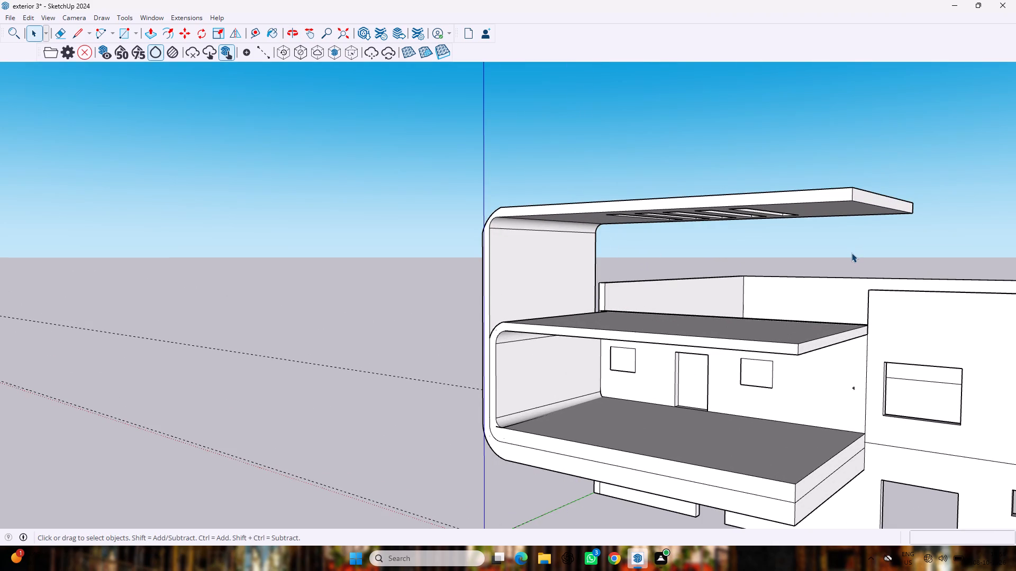
pyautogui.moveTo(852, 286); pyautogui.dragTo(873, 314, button='middle')
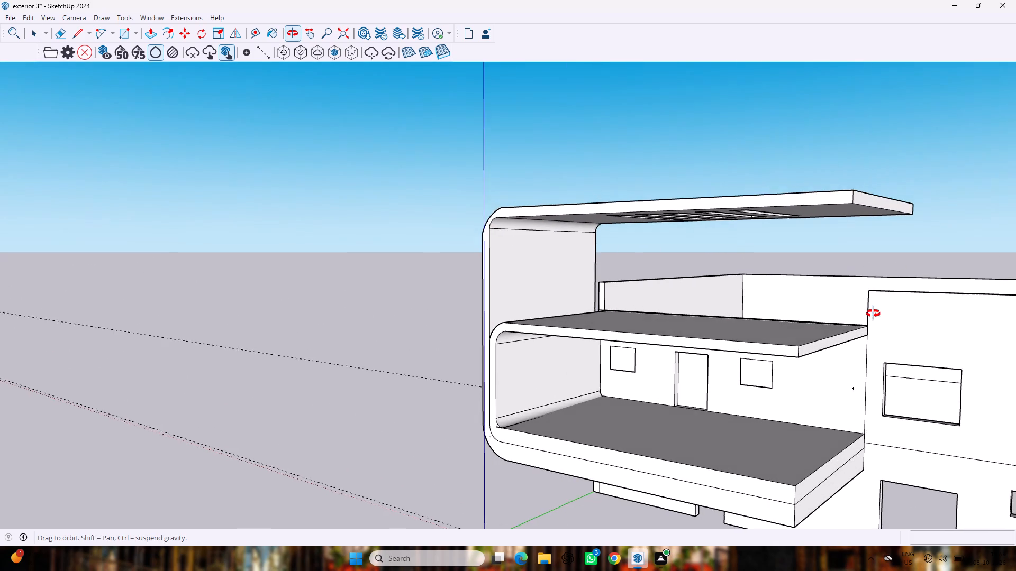
pyautogui.moveTo(873, 314); pyautogui.dragTo(1015, 325, button='middle')
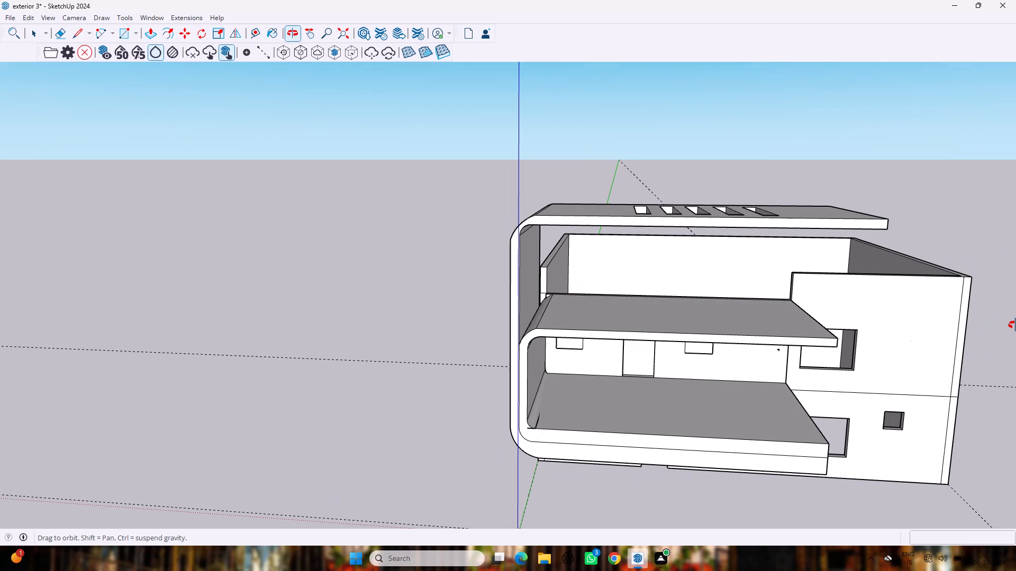
pyautogui.moveTo(1015, 325); pyautogui.dragTo(937, 296, button='middle')
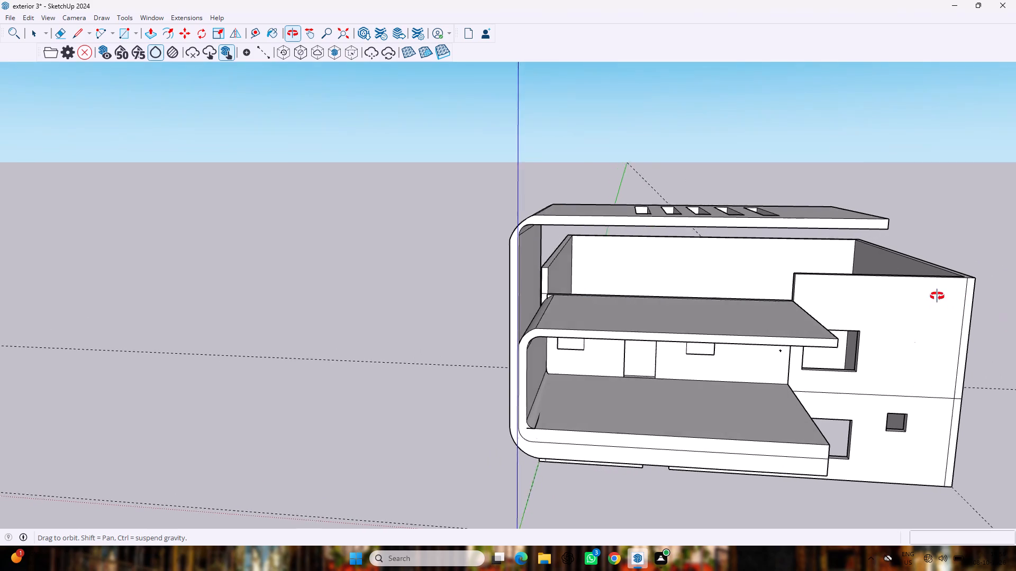
pyautogui.moveTo(937, 296); pyautogui.dragTo(864, 304, button='middle')
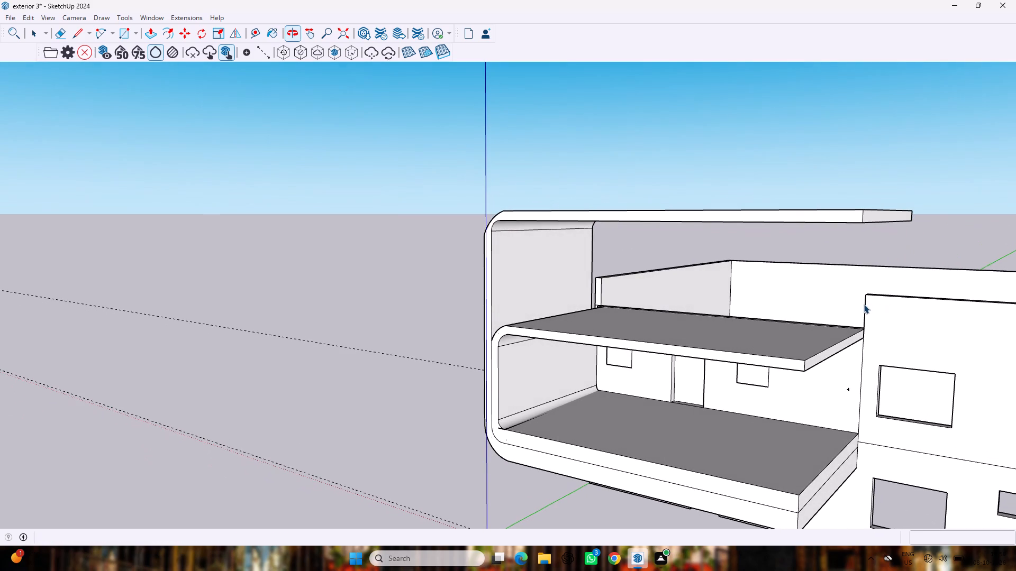
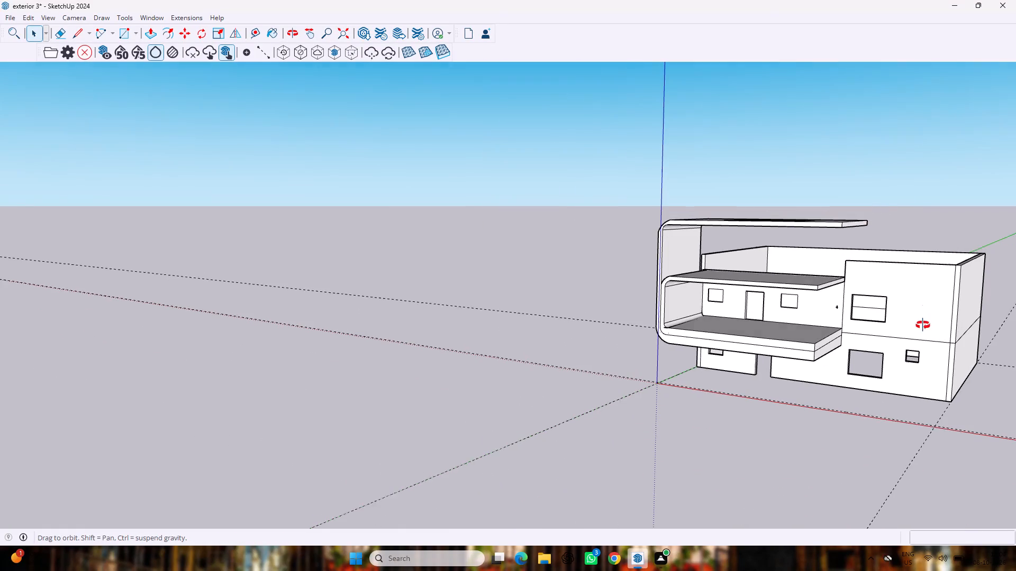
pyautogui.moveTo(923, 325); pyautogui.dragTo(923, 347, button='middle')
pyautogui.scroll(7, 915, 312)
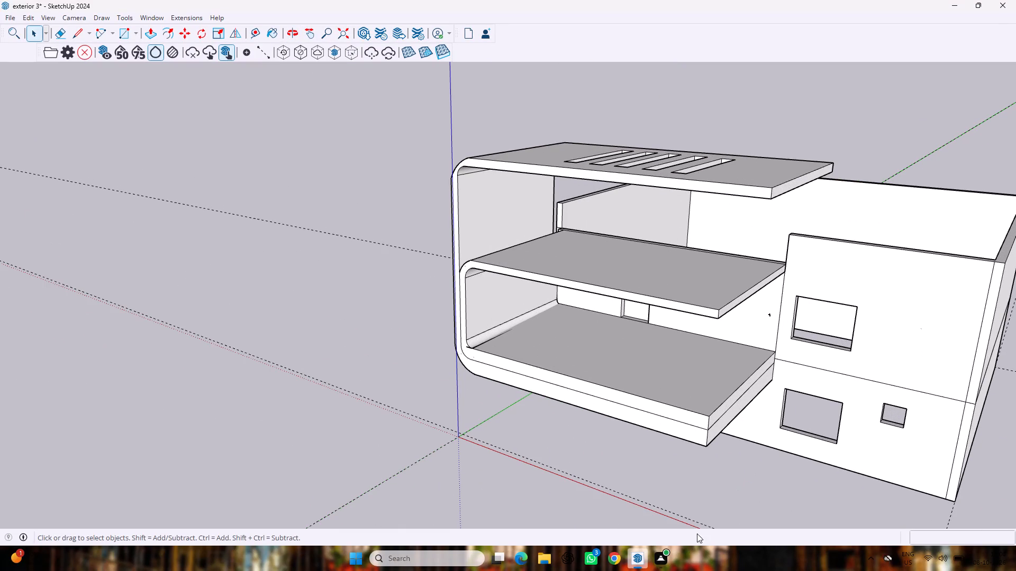
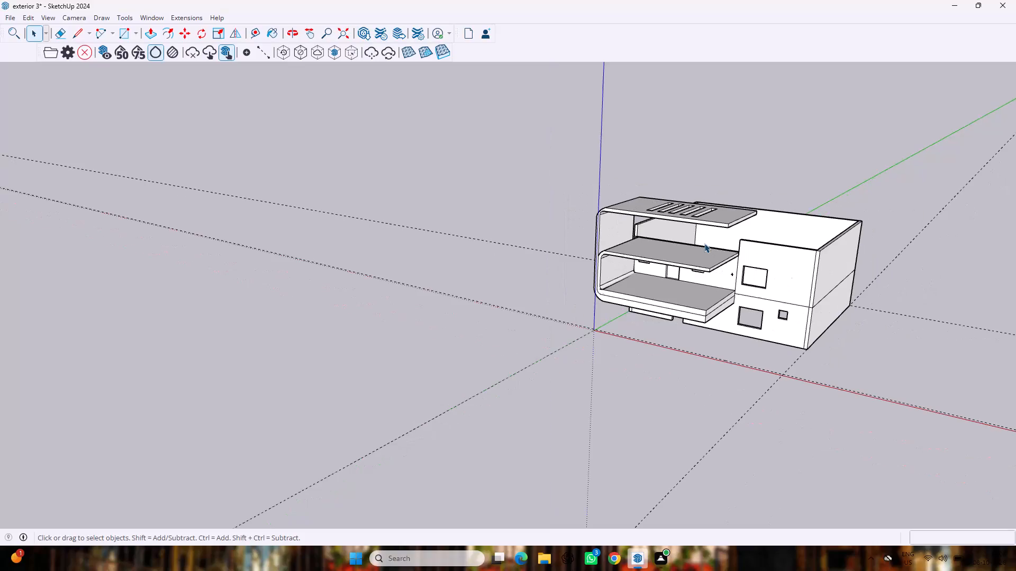
# Extend the free end of the upper-floor front wall by 9" along the back of the upper balcony slab with Push/Pull.
pyautogui.moveTo(714, 242); pyautogui.dragTo(719, 219, button='middle')
pyautogui.scroll(4, 715, 242)
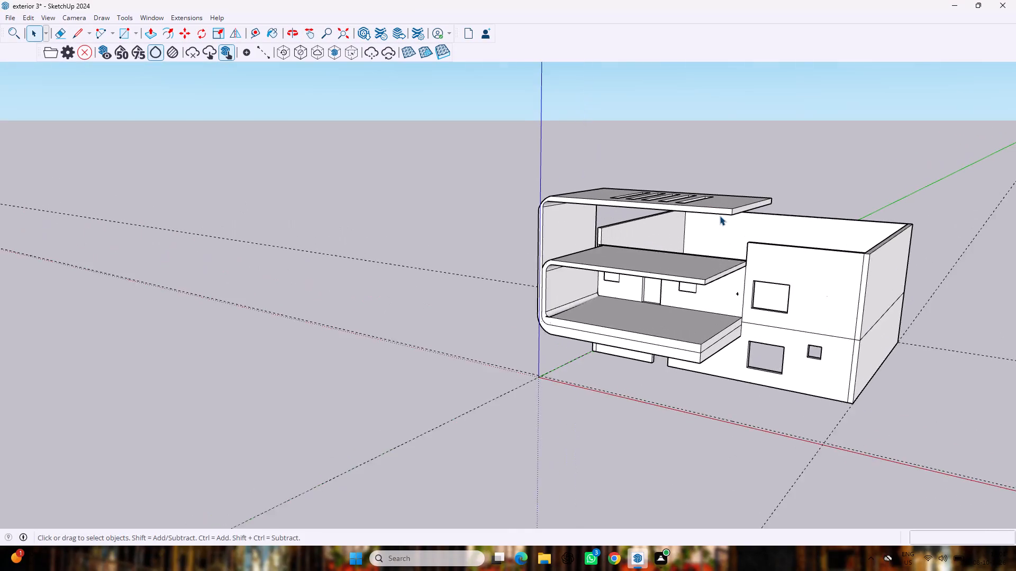
pyautogui.scroll(1, 720, 216)
pyautogui.moveTo(720, 216); pyautogui.dragTo(778, 260, button='middle')
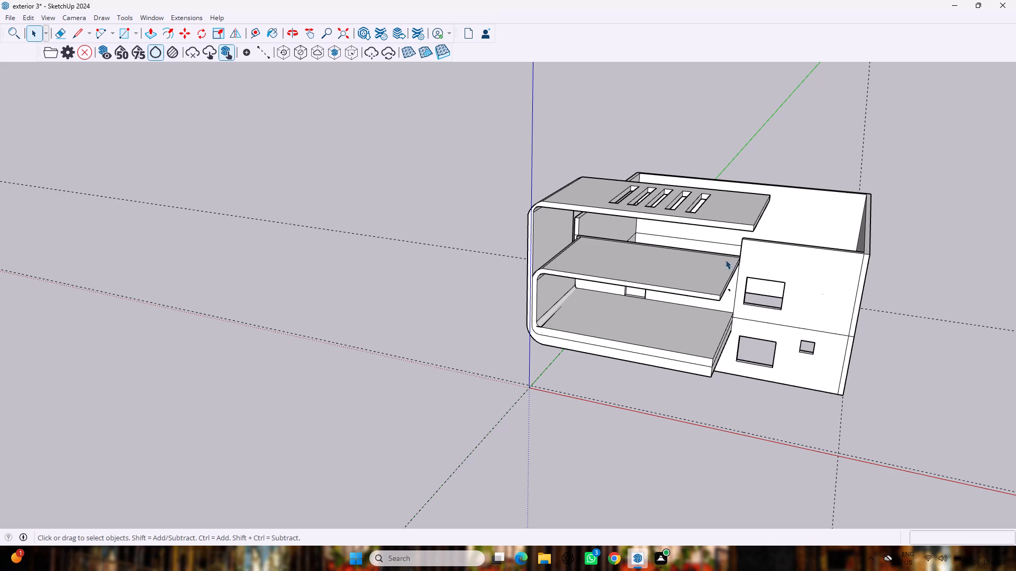
pyautogui.scroll(3, 695, 201)
pyautogui.scroll(2, 733, 282)
pyautogui.moveTo(733, 281); pyautogui.dragTo(902, 222, button='middle')
pyautogui.scroll(1, 733, 281)
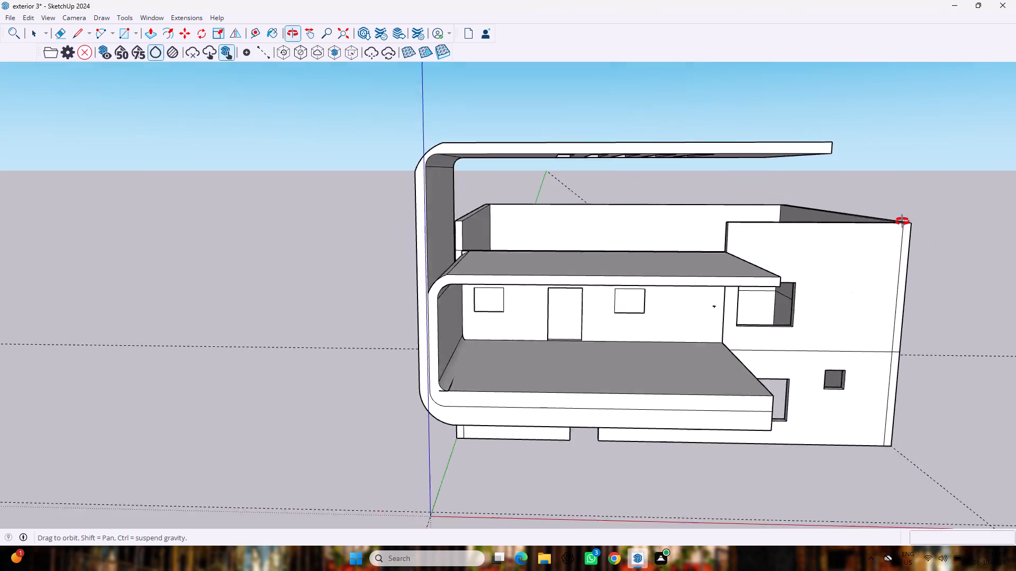
pyautogui.moveTo(902, 222); pyautogui.dragTo(910, 222, button='middle')
pyautogui.scroll(4, 683, 206)
pyautogui.scroll(1, 626, 191)
pyautogui.moveTo(626, 191); pyautogui.dragTo(744, 232, button='middle')
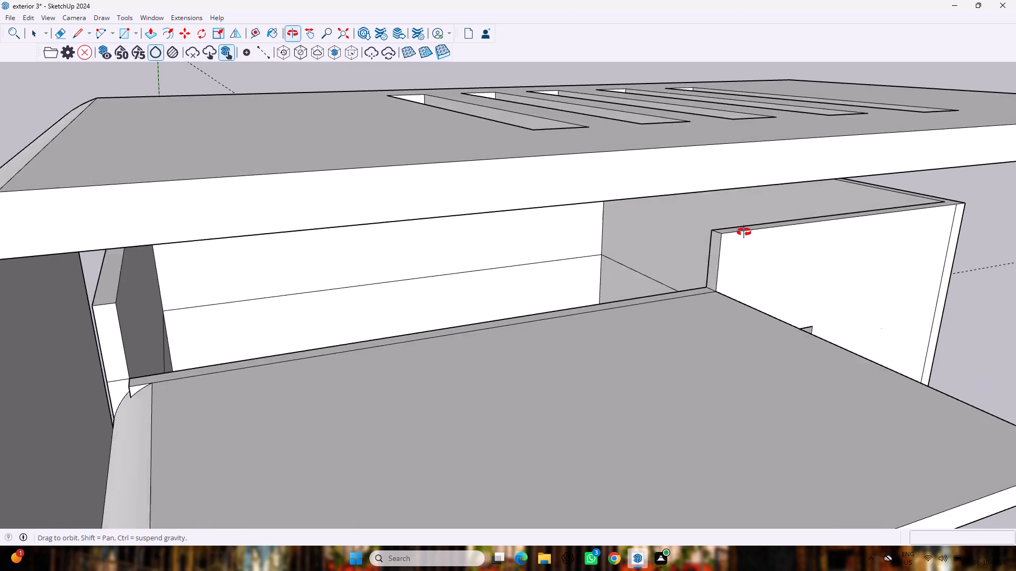
pyautogui.moveTo(744, 232); pyautogui.dragTo(800, 205, button='middle')
pyautogui.scroll(6, 650, 223)
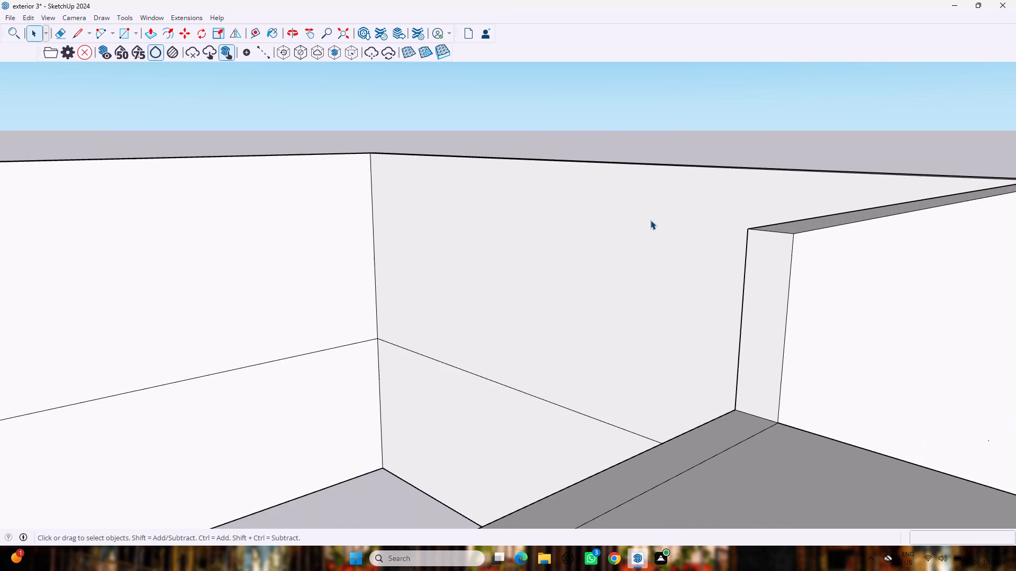
pyautogui.scroll(-2, 659, 219)
pyautogui.press('p')
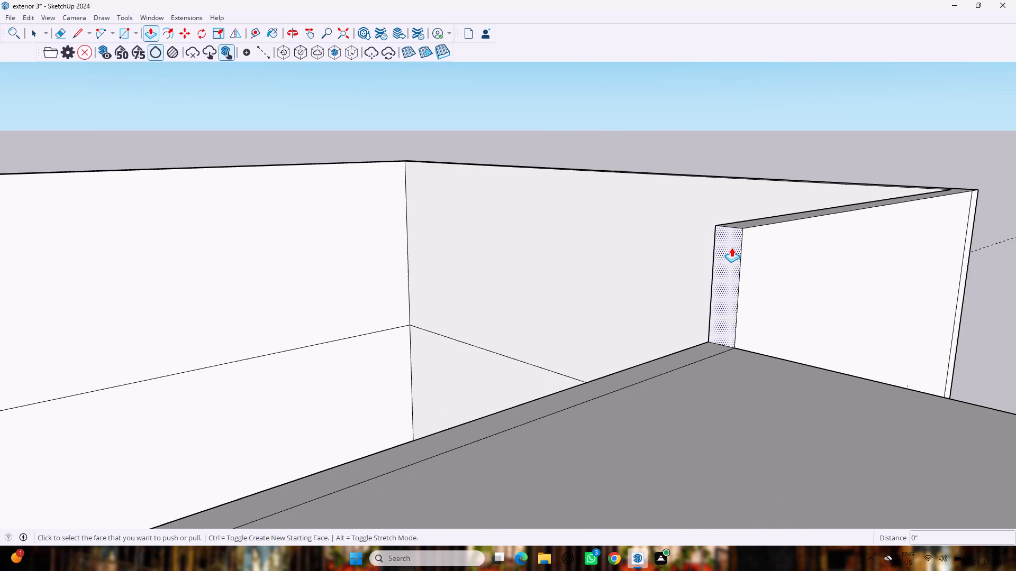
pyautogui.moveTo(731, 247); pyautogui.dragTo(725, 255)
pyautogui.press('9')
pyautogui.hotkey('shift', '"')
pyautogui.press('Return')
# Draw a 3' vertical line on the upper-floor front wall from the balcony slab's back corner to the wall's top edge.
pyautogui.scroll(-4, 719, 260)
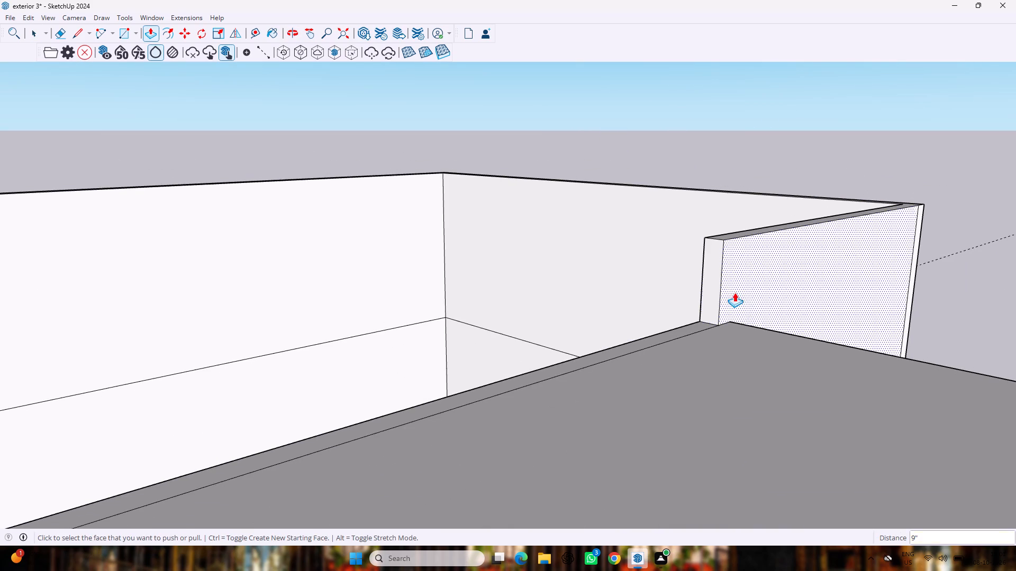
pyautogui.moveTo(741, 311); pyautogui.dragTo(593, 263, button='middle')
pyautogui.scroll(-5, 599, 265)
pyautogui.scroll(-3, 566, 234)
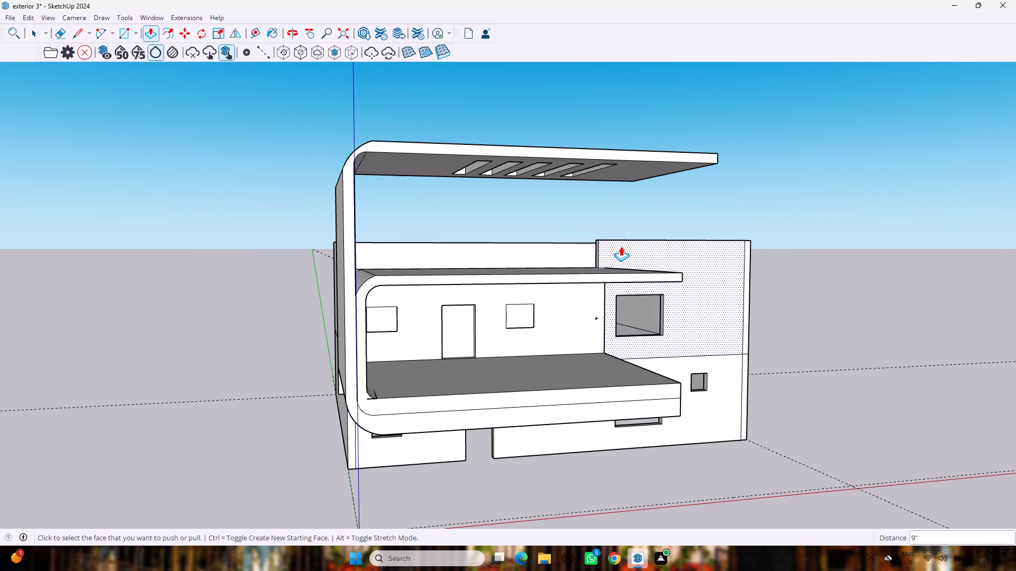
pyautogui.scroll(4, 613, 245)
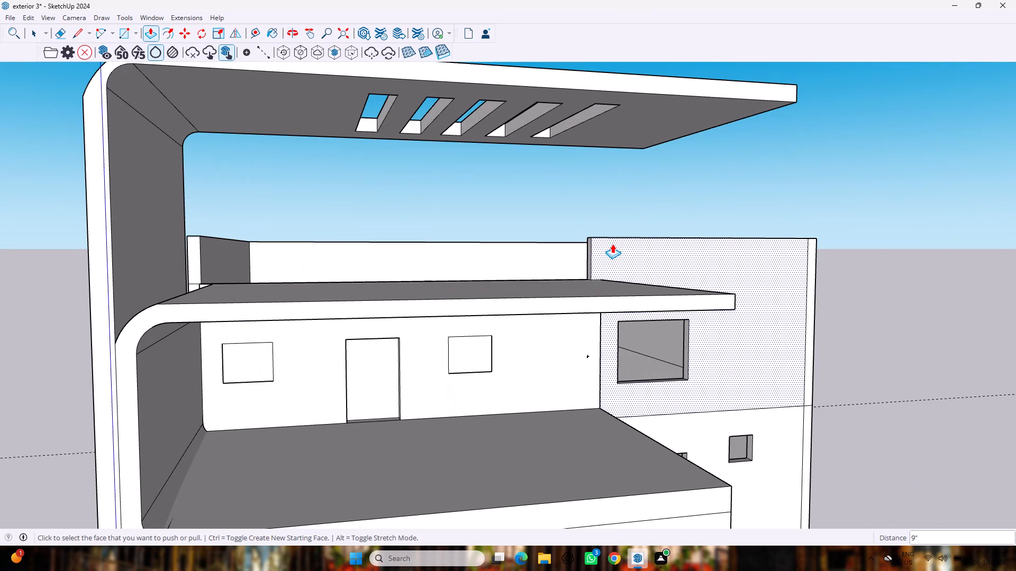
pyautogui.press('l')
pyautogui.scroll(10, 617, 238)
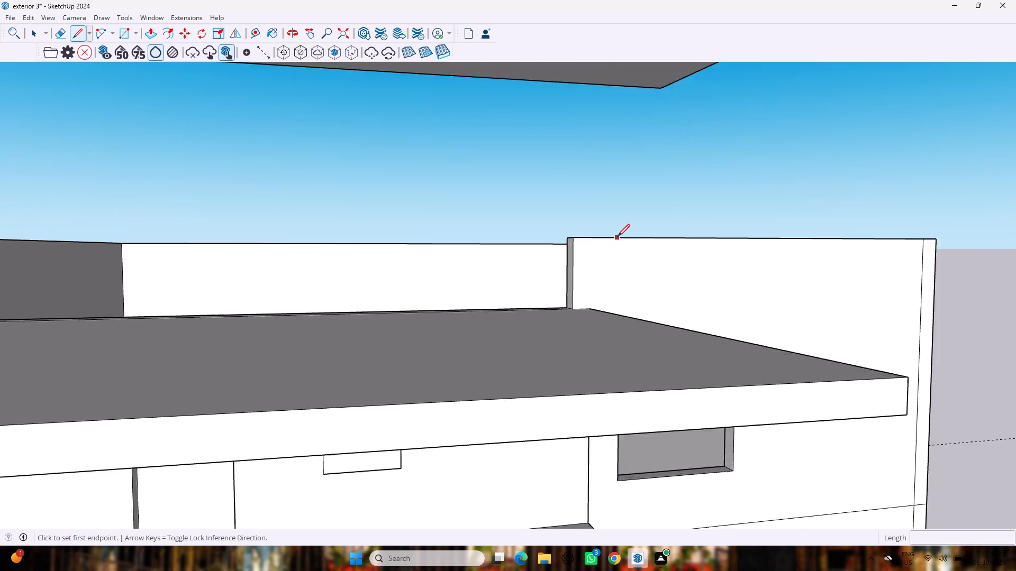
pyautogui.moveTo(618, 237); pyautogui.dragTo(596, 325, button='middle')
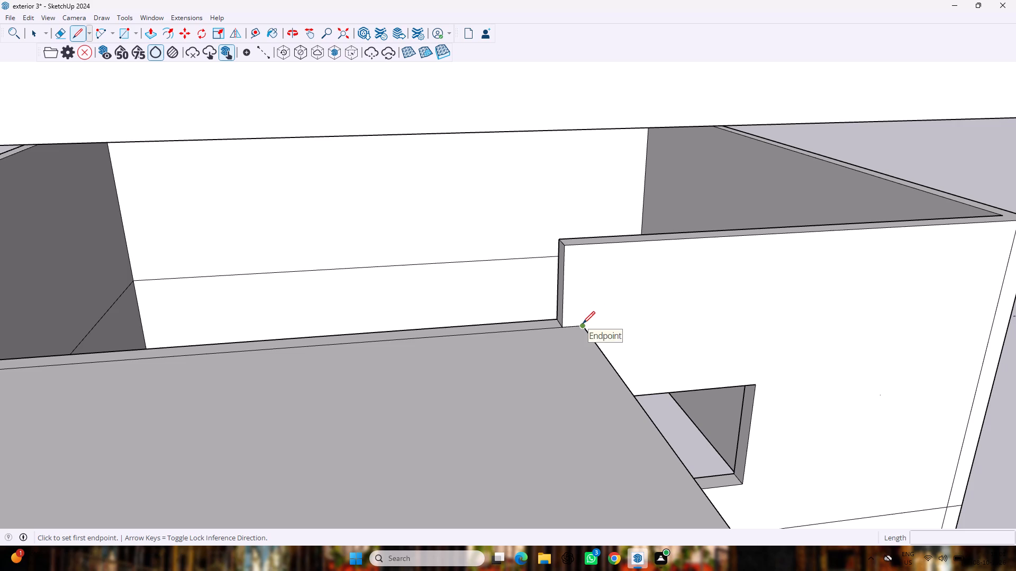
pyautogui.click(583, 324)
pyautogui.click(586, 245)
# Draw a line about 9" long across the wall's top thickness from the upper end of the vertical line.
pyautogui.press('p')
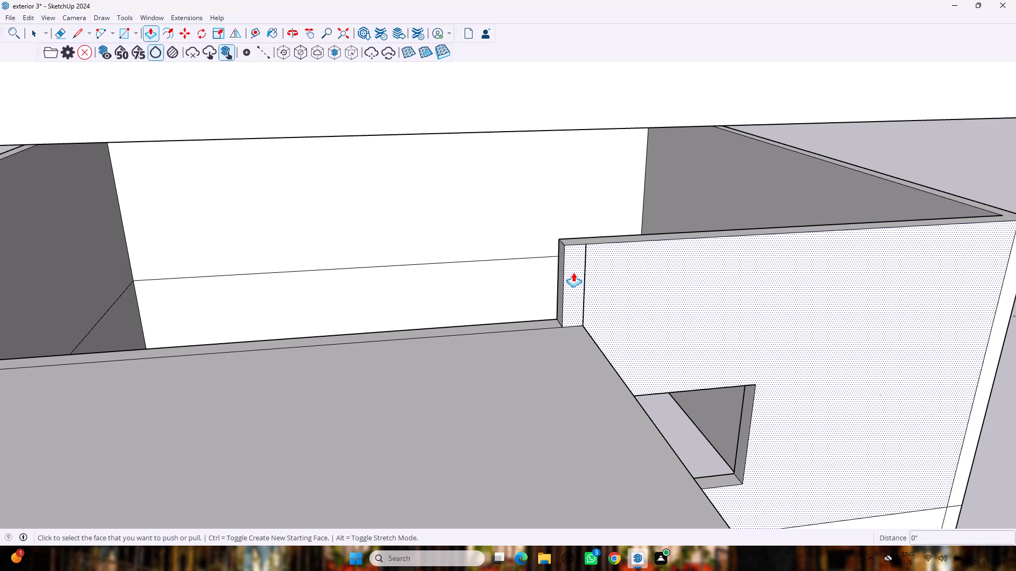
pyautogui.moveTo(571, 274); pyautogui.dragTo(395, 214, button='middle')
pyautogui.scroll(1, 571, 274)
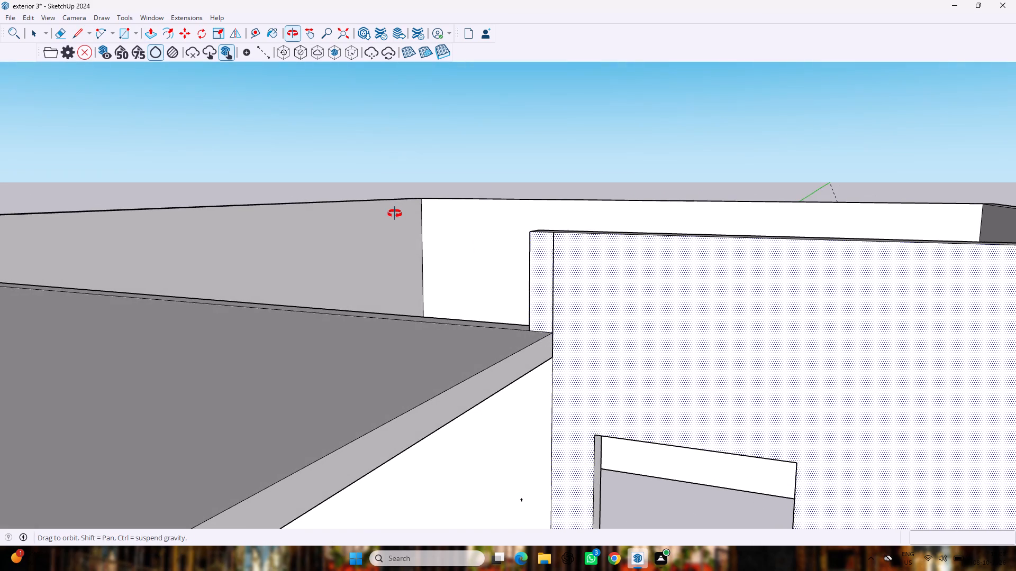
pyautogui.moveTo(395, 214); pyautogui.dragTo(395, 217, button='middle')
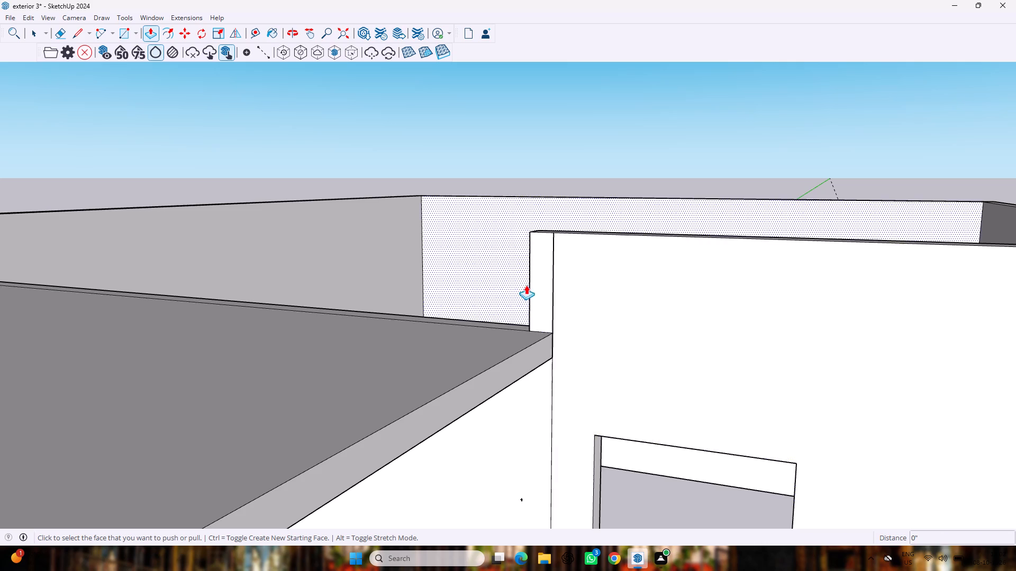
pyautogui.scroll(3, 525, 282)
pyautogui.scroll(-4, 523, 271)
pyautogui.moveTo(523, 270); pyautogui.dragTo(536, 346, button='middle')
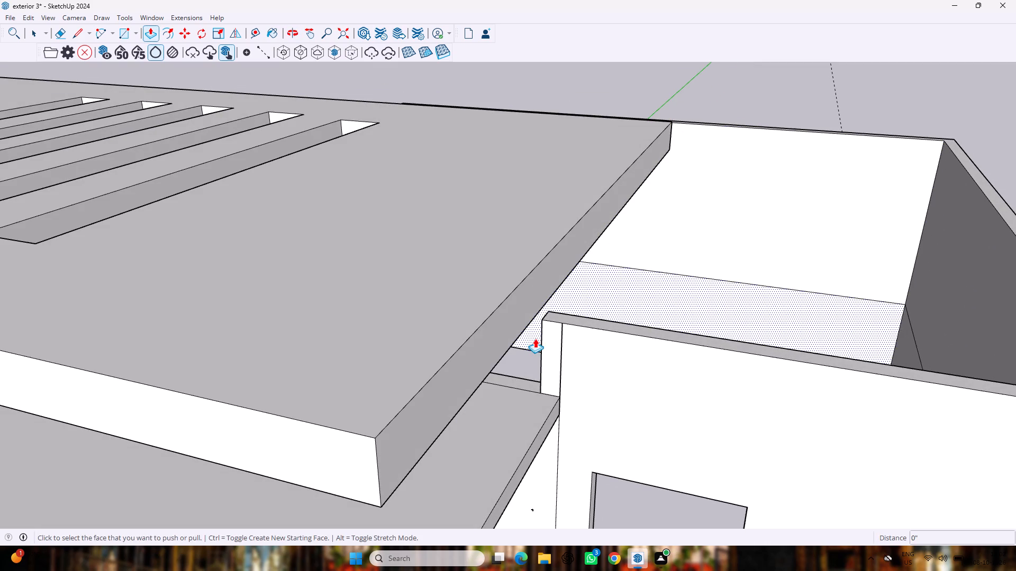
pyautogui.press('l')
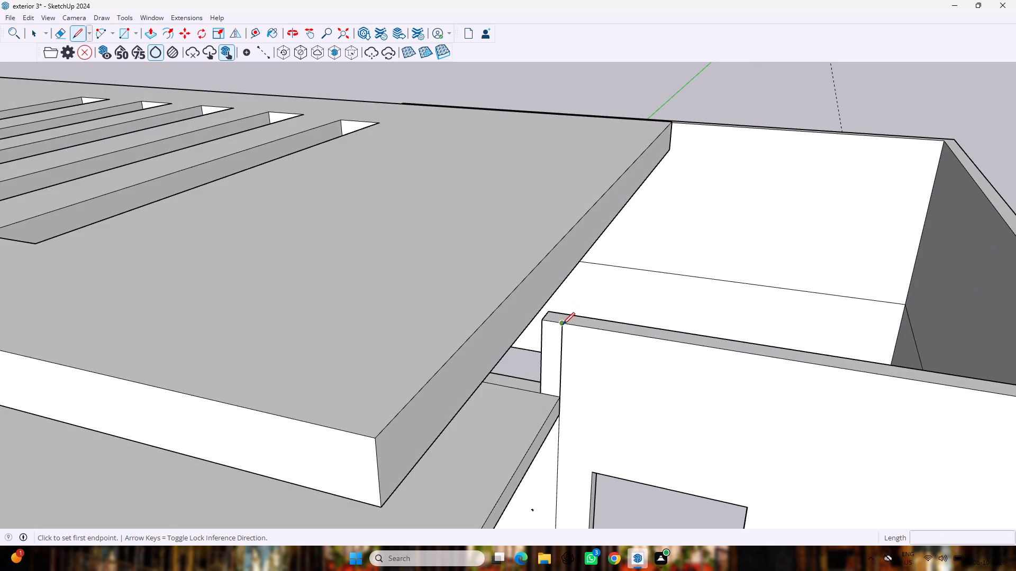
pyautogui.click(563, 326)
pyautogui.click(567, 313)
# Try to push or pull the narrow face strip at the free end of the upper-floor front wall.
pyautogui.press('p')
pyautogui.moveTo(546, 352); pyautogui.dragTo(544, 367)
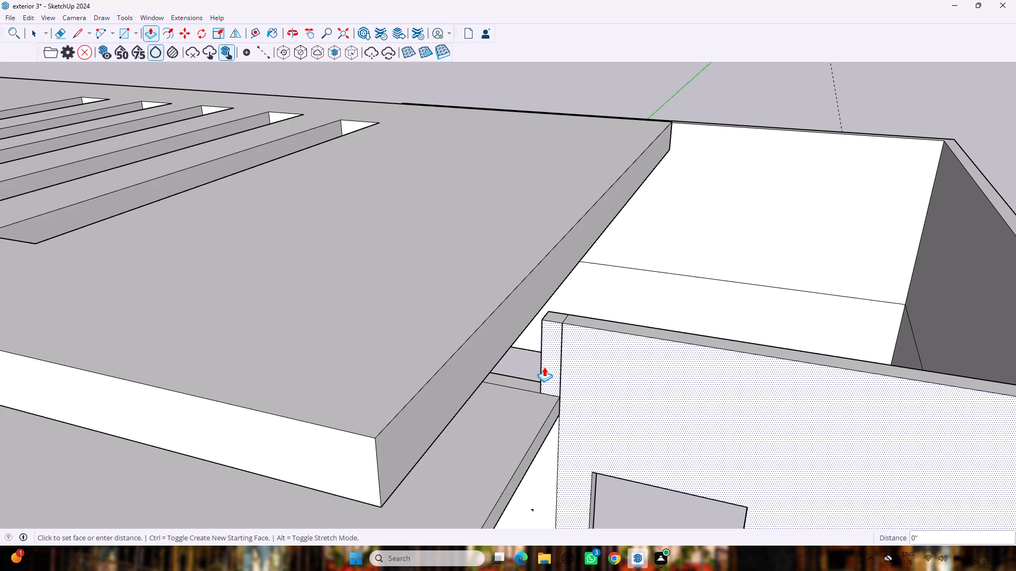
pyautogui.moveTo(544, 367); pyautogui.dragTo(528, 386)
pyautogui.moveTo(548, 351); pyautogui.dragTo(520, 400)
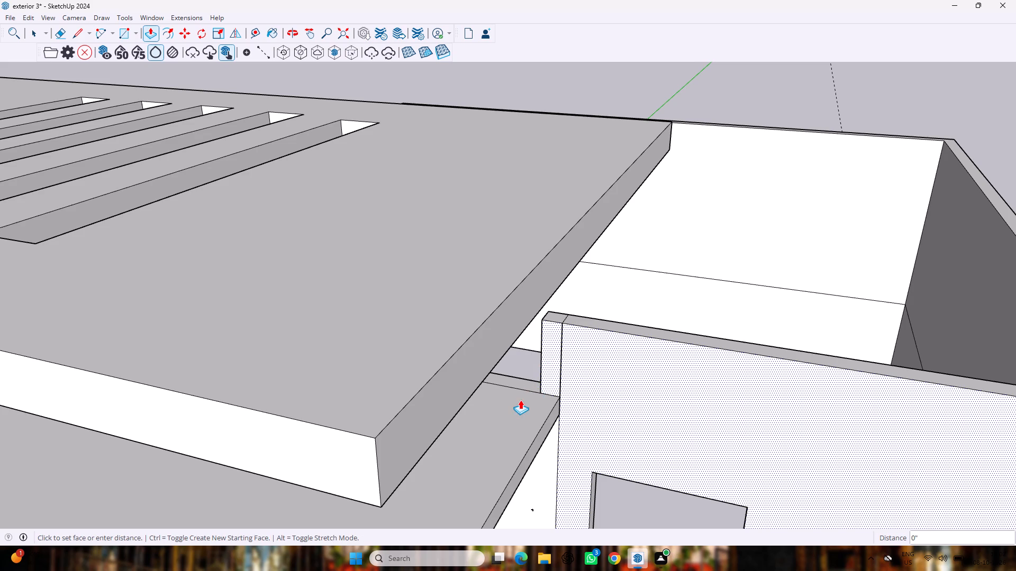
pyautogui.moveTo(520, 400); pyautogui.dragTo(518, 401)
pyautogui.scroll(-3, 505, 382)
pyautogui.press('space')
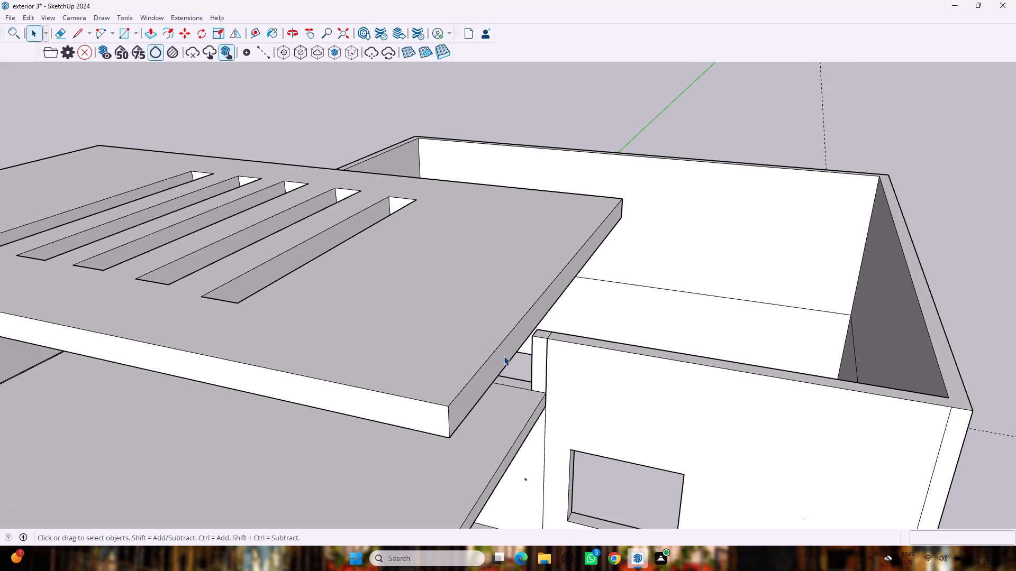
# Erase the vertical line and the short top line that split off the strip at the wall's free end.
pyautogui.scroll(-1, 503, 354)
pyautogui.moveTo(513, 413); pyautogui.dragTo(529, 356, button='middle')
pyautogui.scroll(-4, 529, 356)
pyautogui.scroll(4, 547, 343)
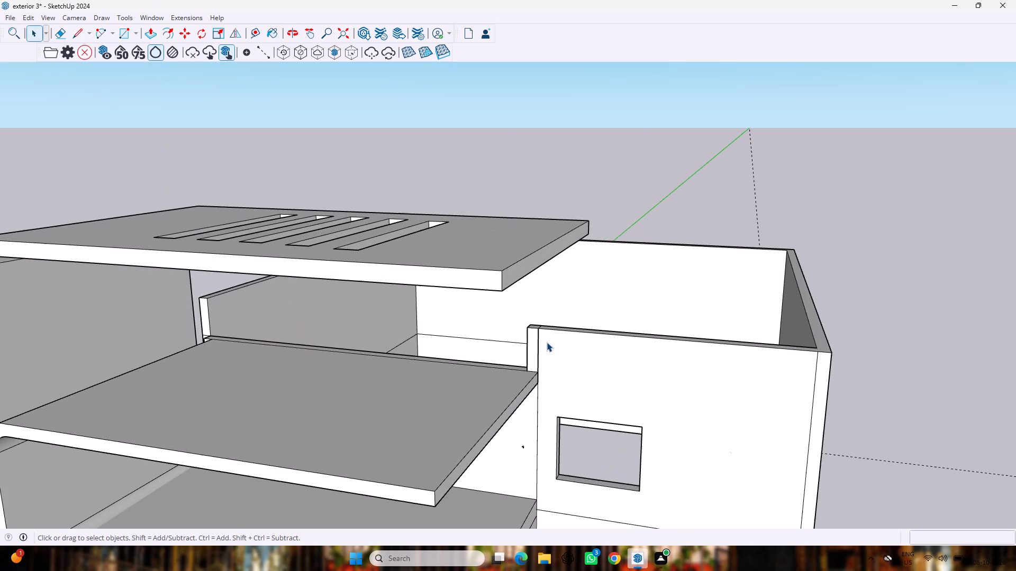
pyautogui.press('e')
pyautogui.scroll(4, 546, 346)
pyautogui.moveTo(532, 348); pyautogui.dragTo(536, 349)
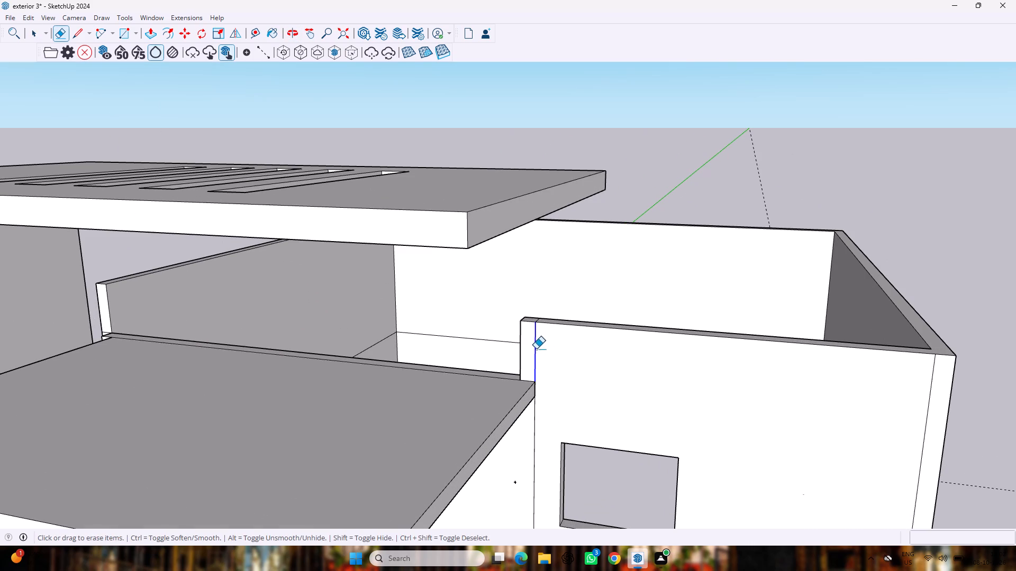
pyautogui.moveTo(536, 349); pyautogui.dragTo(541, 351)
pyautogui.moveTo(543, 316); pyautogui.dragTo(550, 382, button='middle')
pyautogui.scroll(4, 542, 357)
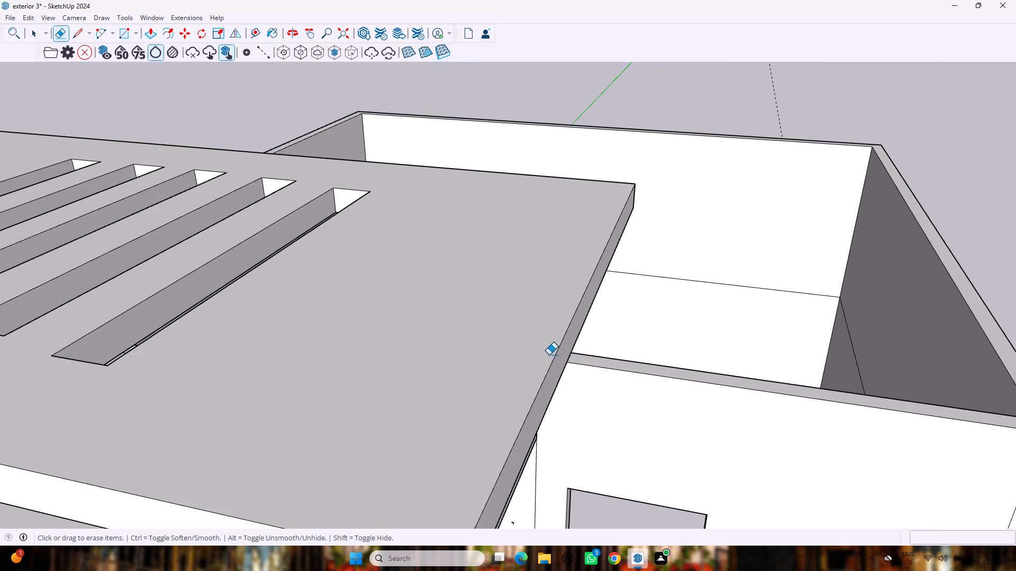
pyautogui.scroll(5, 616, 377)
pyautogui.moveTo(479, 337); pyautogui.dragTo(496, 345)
# Examine how the upper balcony slab meets the upper-floor walls, the side window wall and the roof slab.
pyautogui.scroll(-10, 501, 333)
pyautogui.moveTo(556, 464); pyautogui.dragTo(584, 375, button='middle')
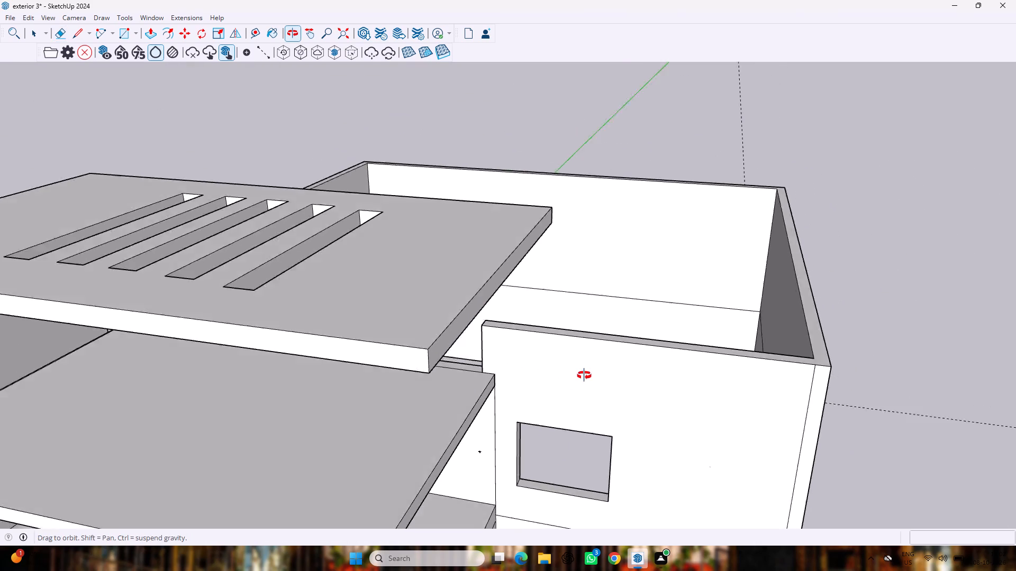
pyautogui.moveTo(584, 375); pyautogui.dragTo(585, 375, button='middle')
pyautogui.scroll(-4, 585, 375)
pyautogui.scroll(1, 583, 366)
pyautogui.scroll(-8, 583, 363)
pyautogui.scroll(2, 541, 369)
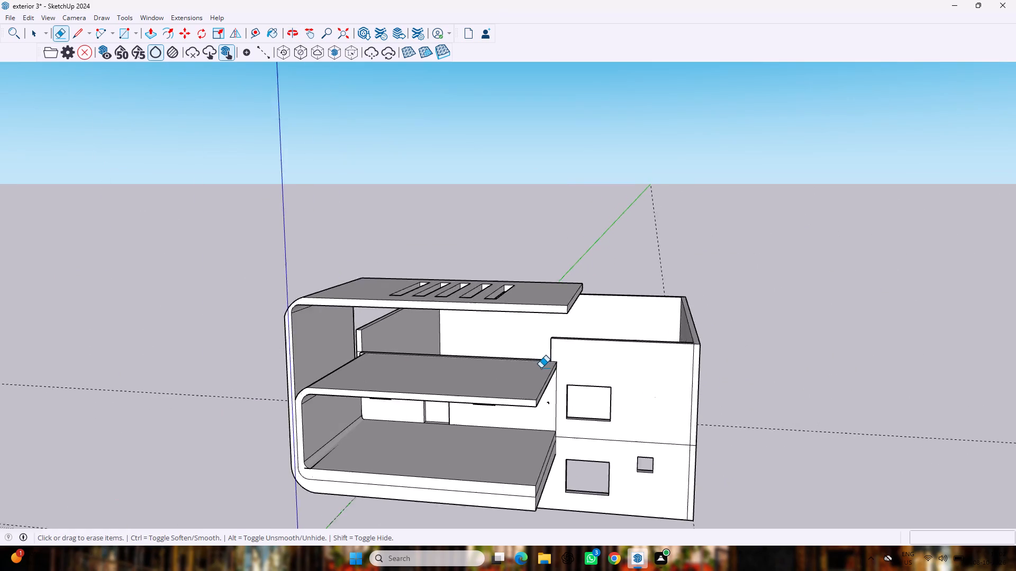
pyautogui.scroll(8, 541, 368)
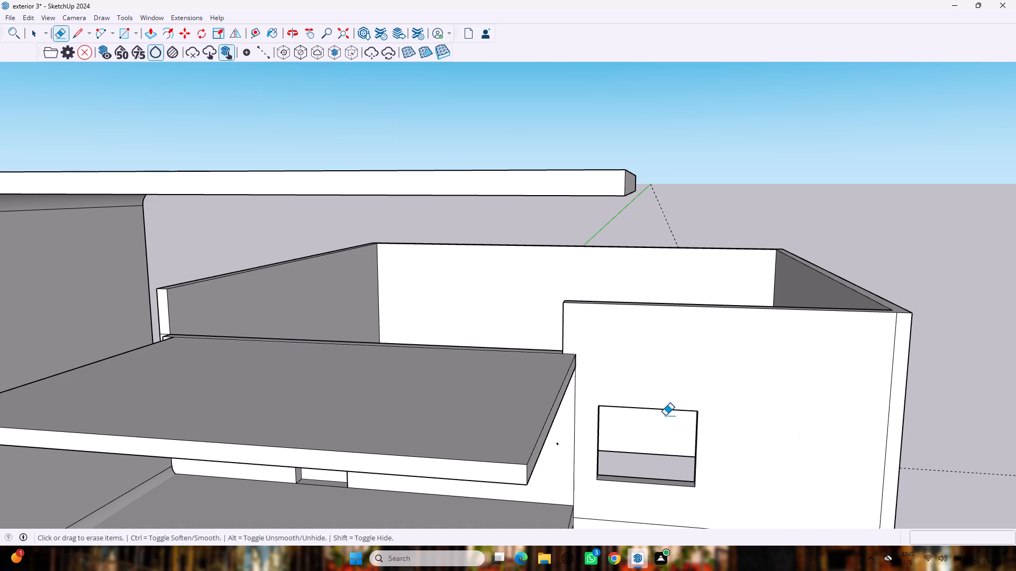
pyautogui.scroll(-5, 675, 407)
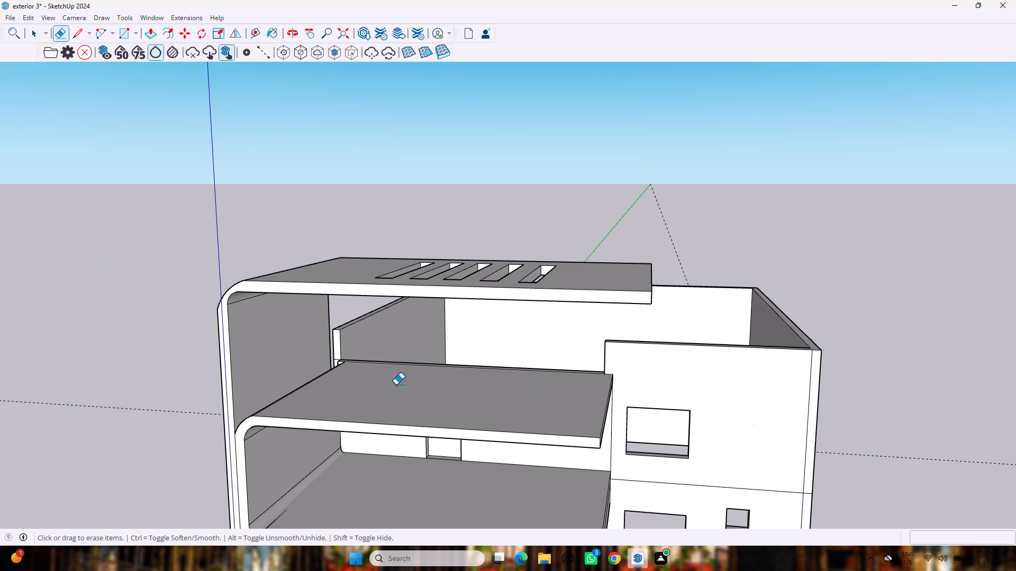
pyautogui.scroll(3, 506, 375)
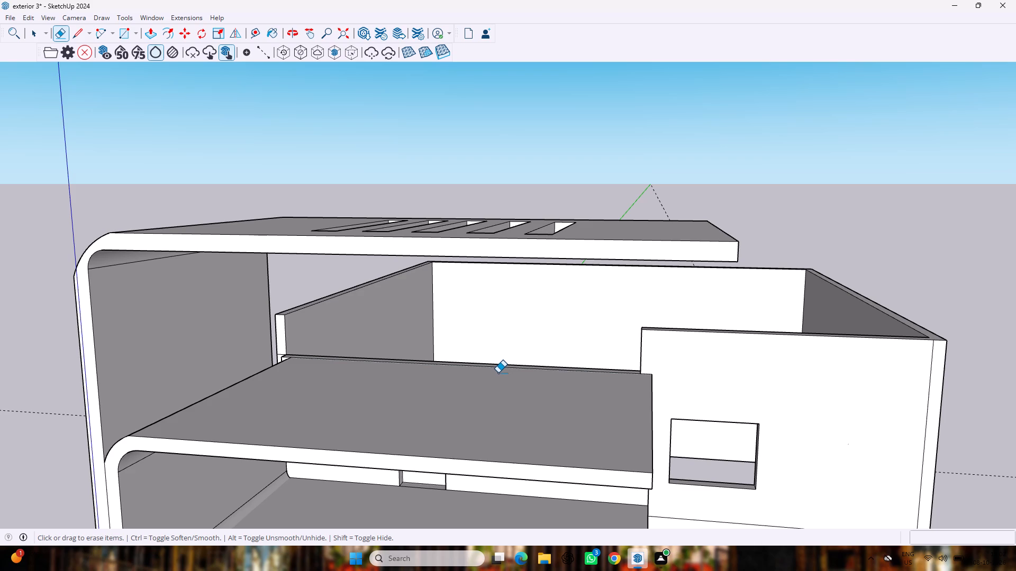
# Draw a small rectangle about 6 3/4" by 3" on top of the upper balcony slab at its front outer corner.
pyautogui.press('r')
pyautogui.scroll(-5, 632, 337)
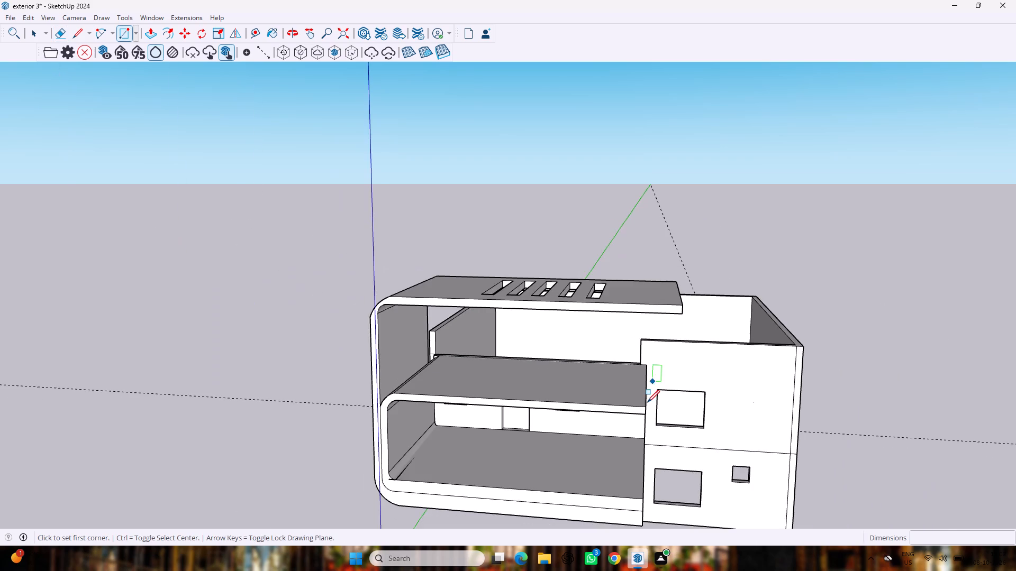
pyautogui.scroll(4, 647, 402)
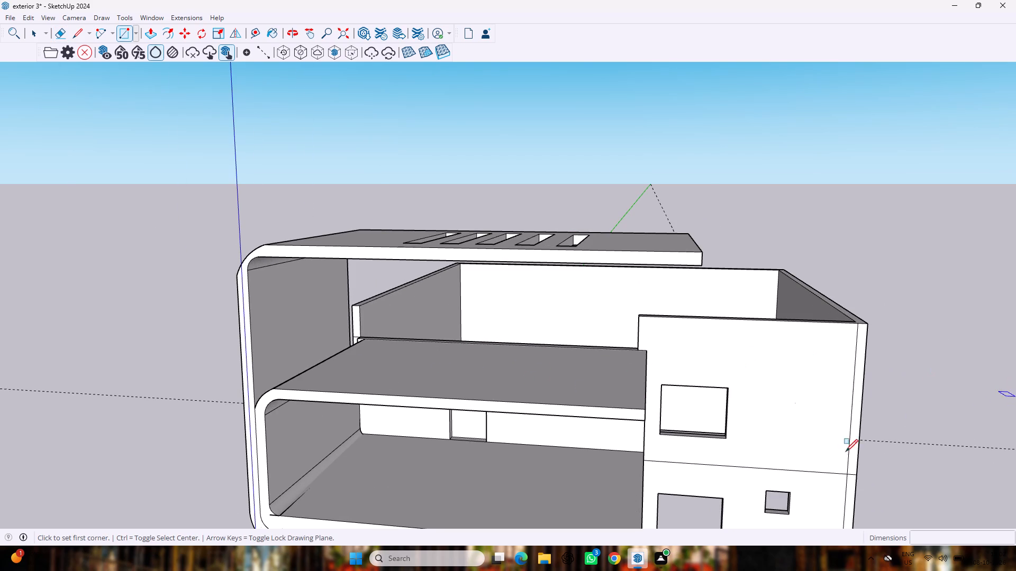
pyautogui.scroll(5, 664, 388)
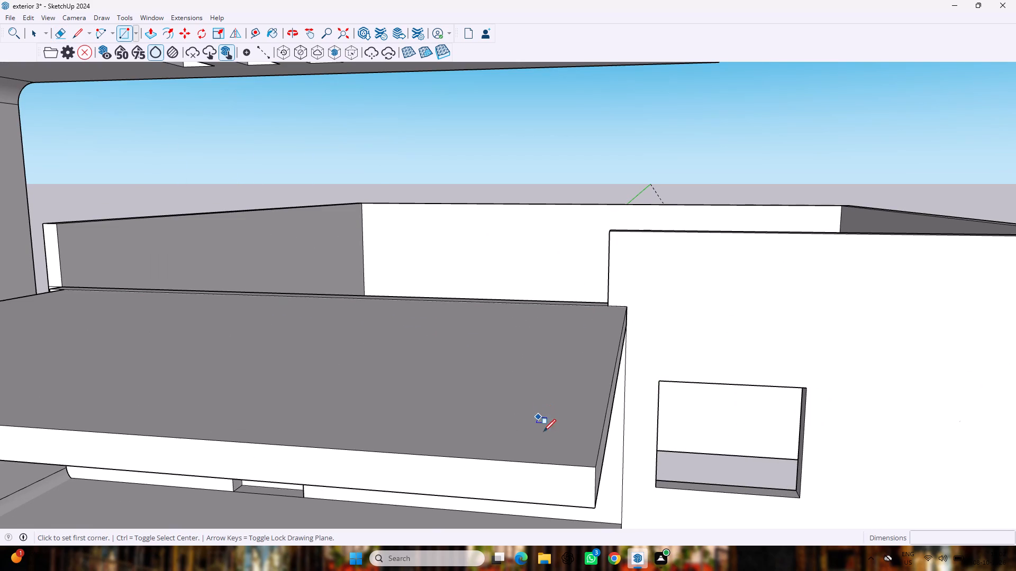
pyautogui.scroll(3, 579, 452)
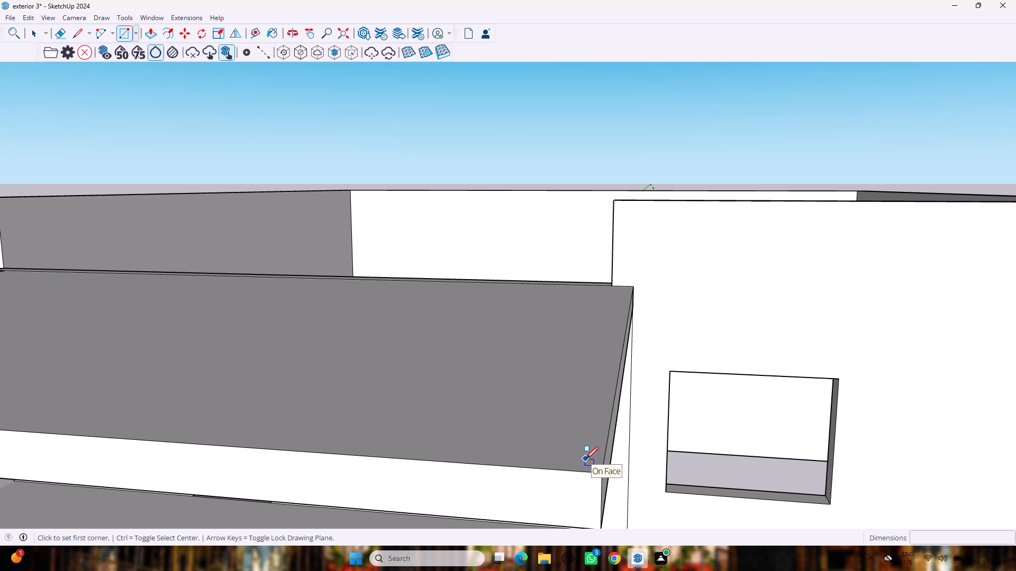
pyautogui.click(586, 456)
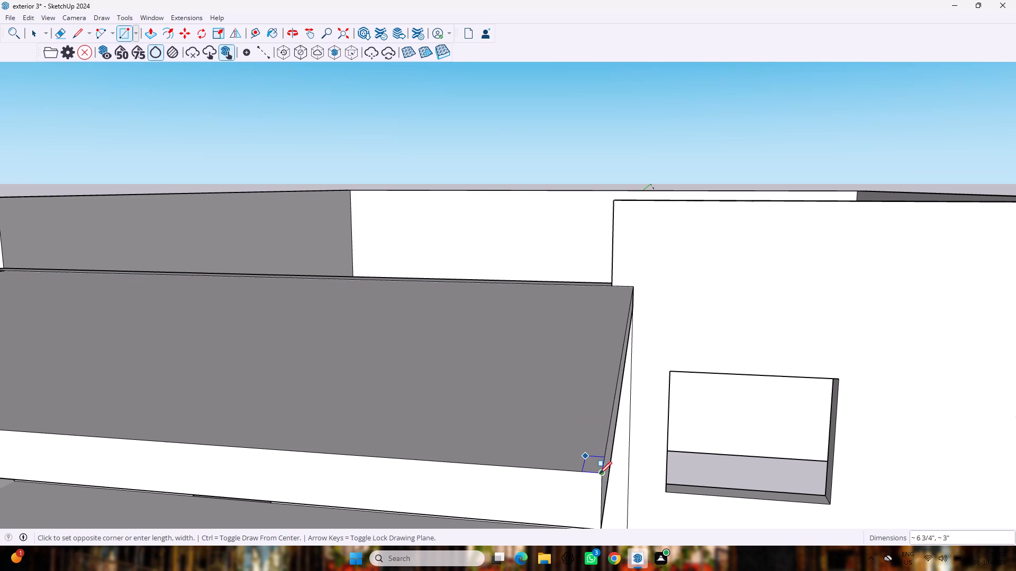
pyautogui.click(600, 474)
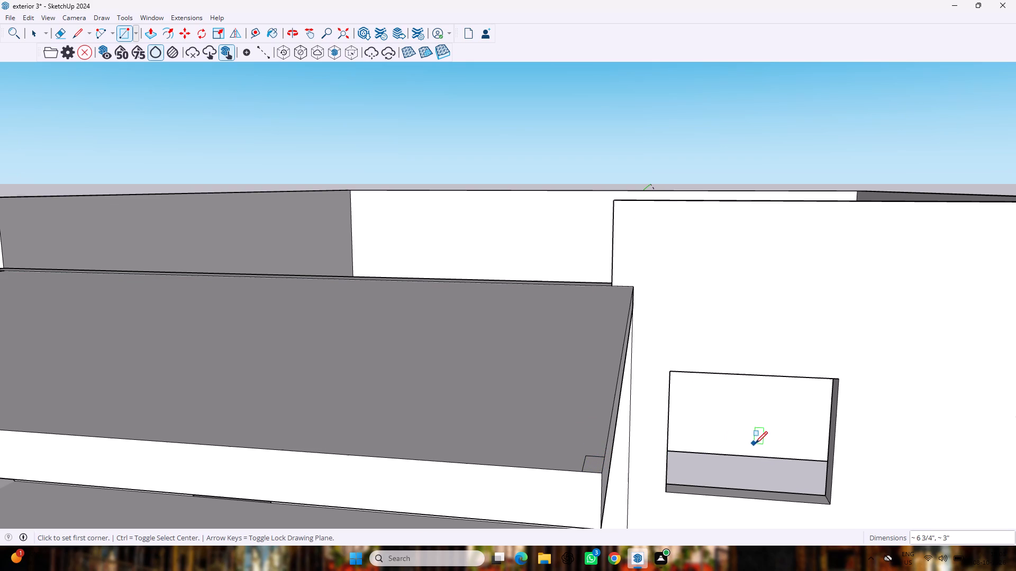
# Push/Pull the small rectangle at the upper balcony slab's outer corner up 3' to form a parapet post.
pyautogui.press('p')
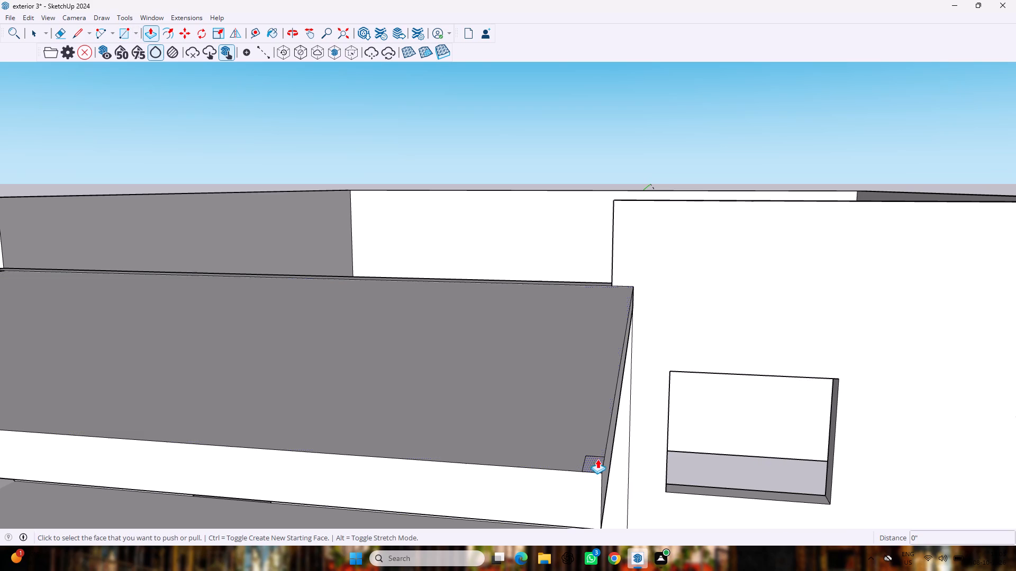
pyautogui.moveTo(597, 462); pyautogui.dragTo(598, 398)
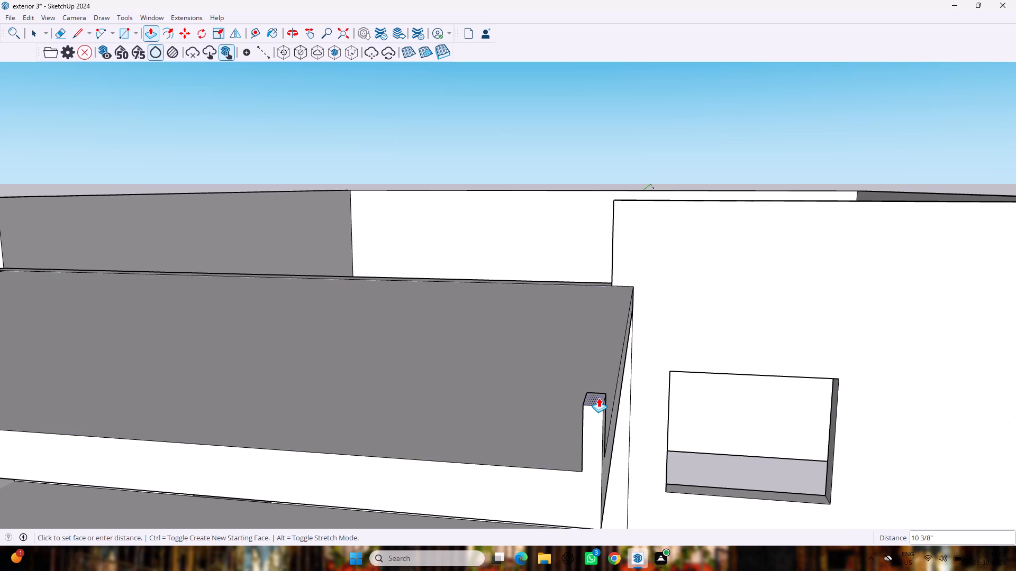
pyautogui.moveTo(598, 398); pyautogui.dragTo(600, 359)
pyautogui.moveTo(600, 359); pyautogui.dragTo(637, 202)
# Push/Pull the post's inner side about 16' 9 3/16" along the balcony slab's short end edge until it meets the house wall.
pyautogui.scroll(-3, 669, 268)
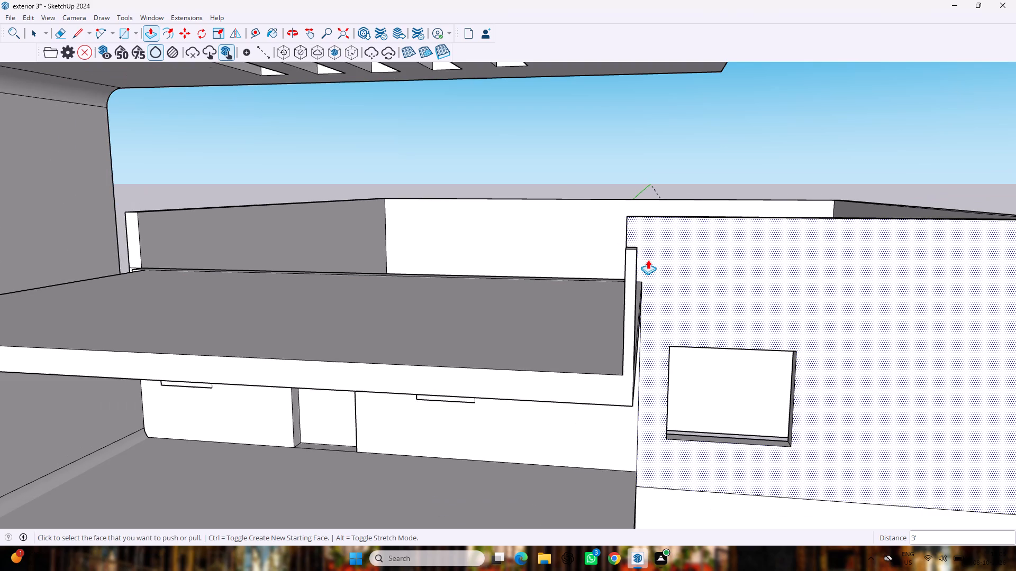
pyautogui.moveTo(648, 262); pyautogui.dragTo(426, 262, button='middle')
pyautogui.scroll(-2, 426, 262)
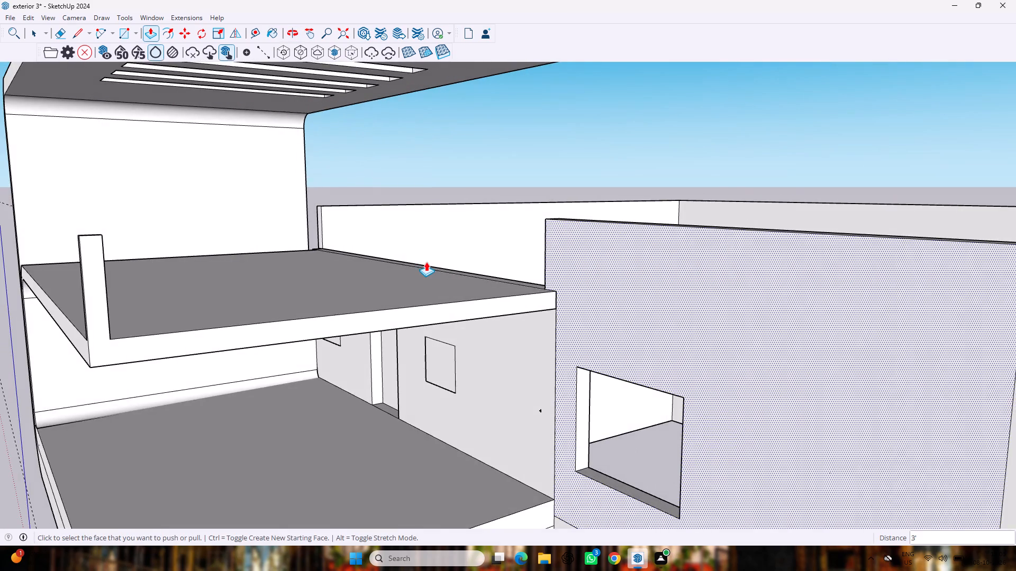
pyautogui.scroll(-2, 426, 262)
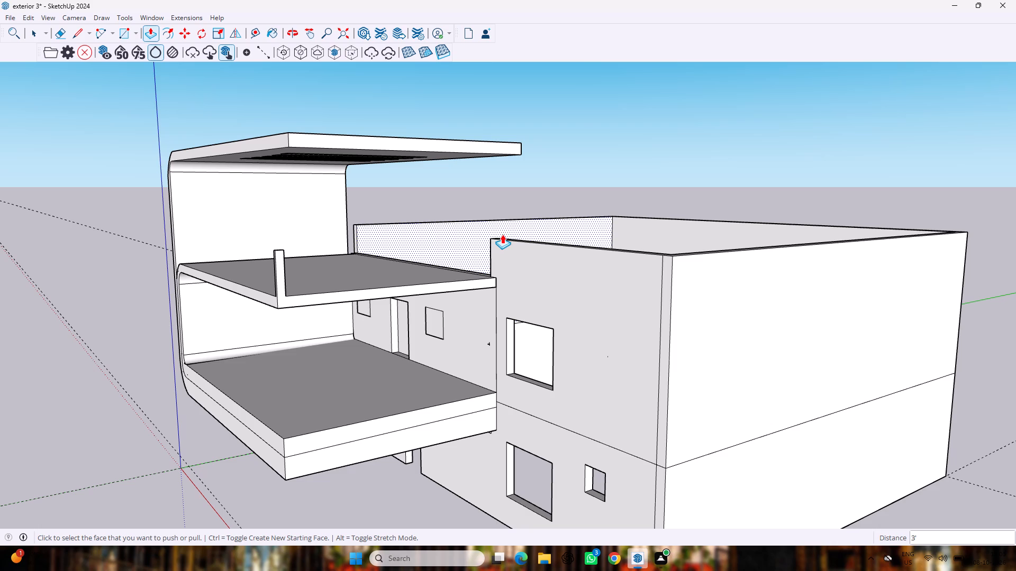
pyautogui.scroll(-4, 639, 262)
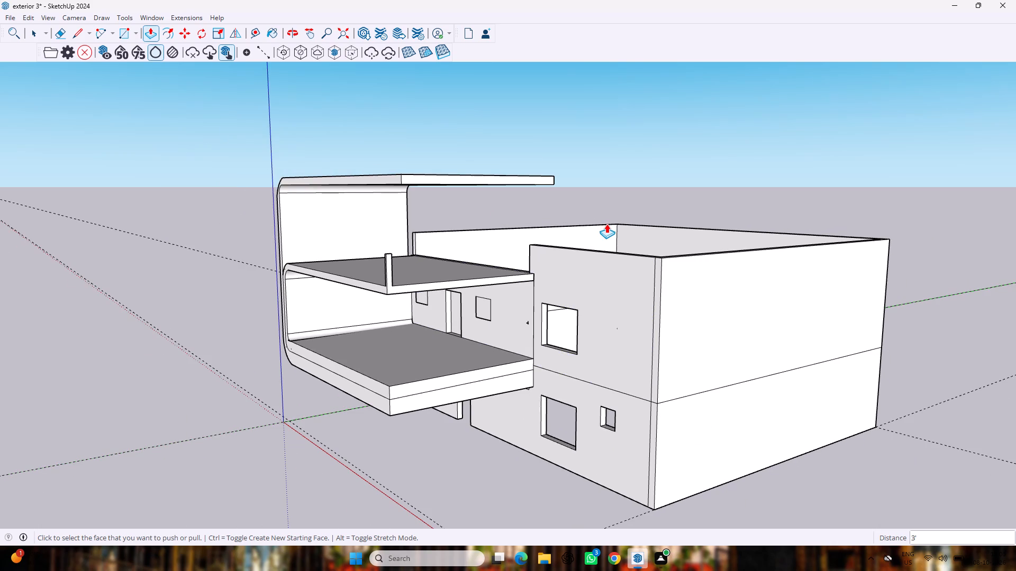
pyautogui.moveTo(600, 229); pyautogui.dragTo(467, 256, button='middle')
pyautogui.scroll(-1, 604, 293)
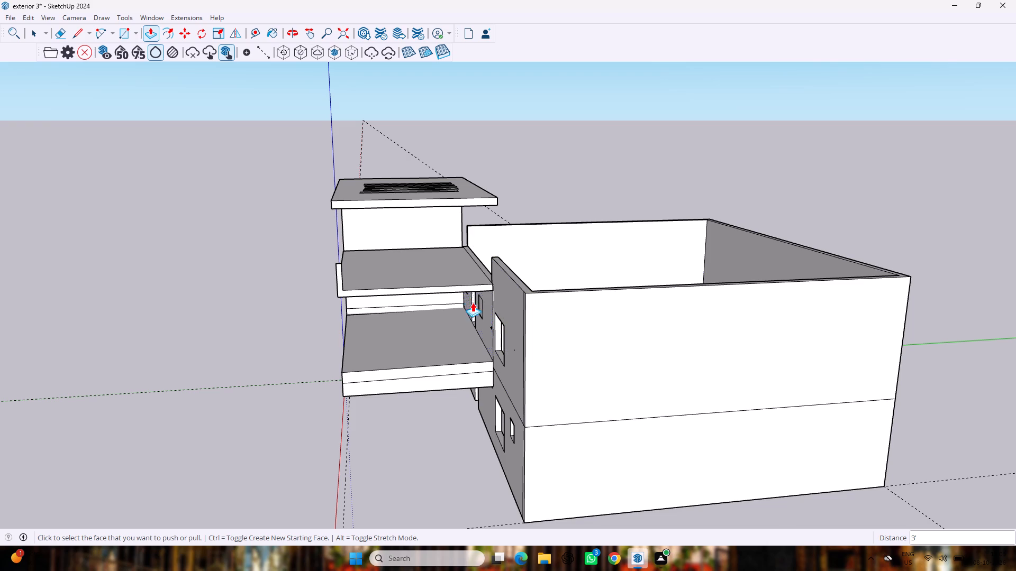
pyautogui.scroll(7, 467, 274)
pyautogui.middleClick(473, 251)
pyautogui.scroll(-1, 544, 258)
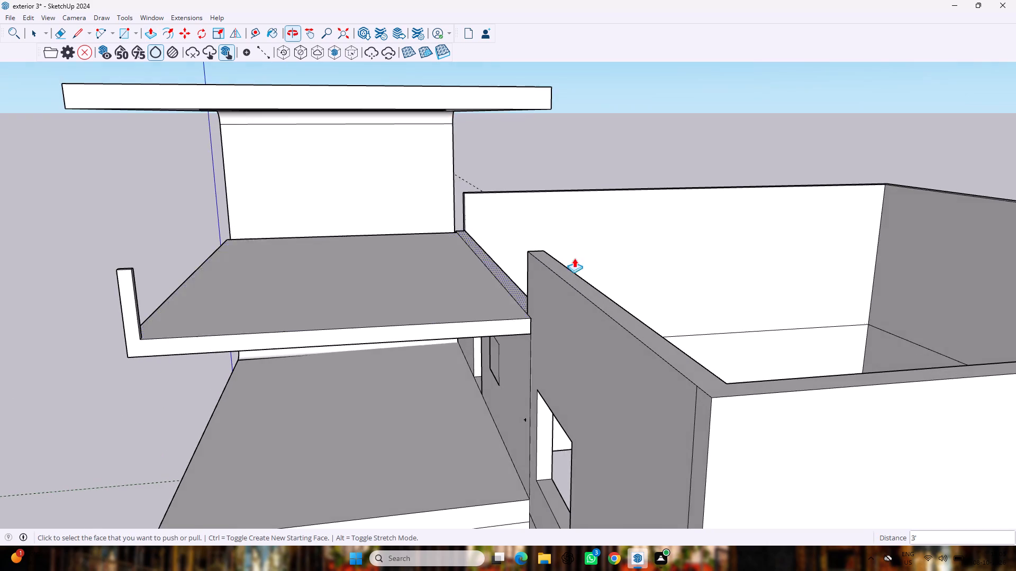
pyautogui.scroll(-1, 574, 258)
pyautogui.scroll(-1, 171, 117)
pyautogui.moveTo(248, 200); pyautogui.dragTo(246, 209, button='middle')
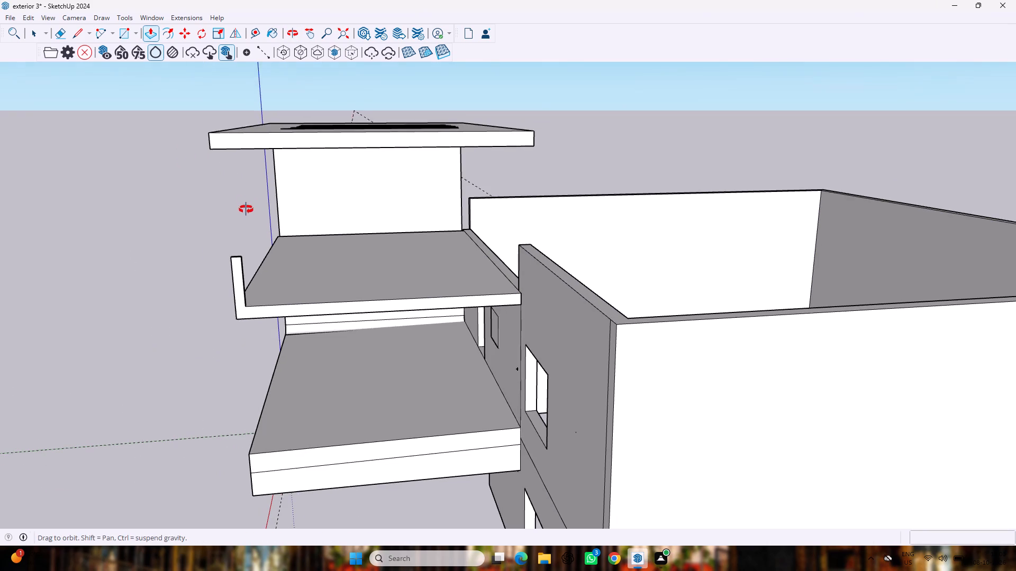
pyautogui.moveTo(246, 209); pyautogui.dragTo(40, 199, button='middle')
pyautogui.scroll(-1, 66, 200)
pyautogui.scroll(8, 126, 209)
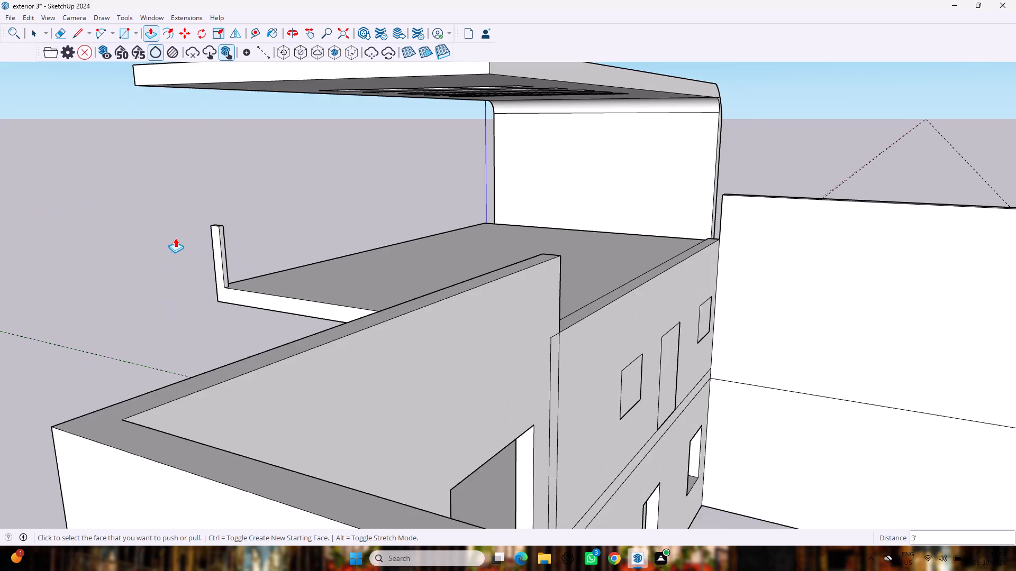
pyautogui.scroll(4, 177, 239)
pyautogui.moveTo(245, 244); pyautogui.dragTo(197, 255, button='middle')
pyautogui.scroll(3, 195, 248)
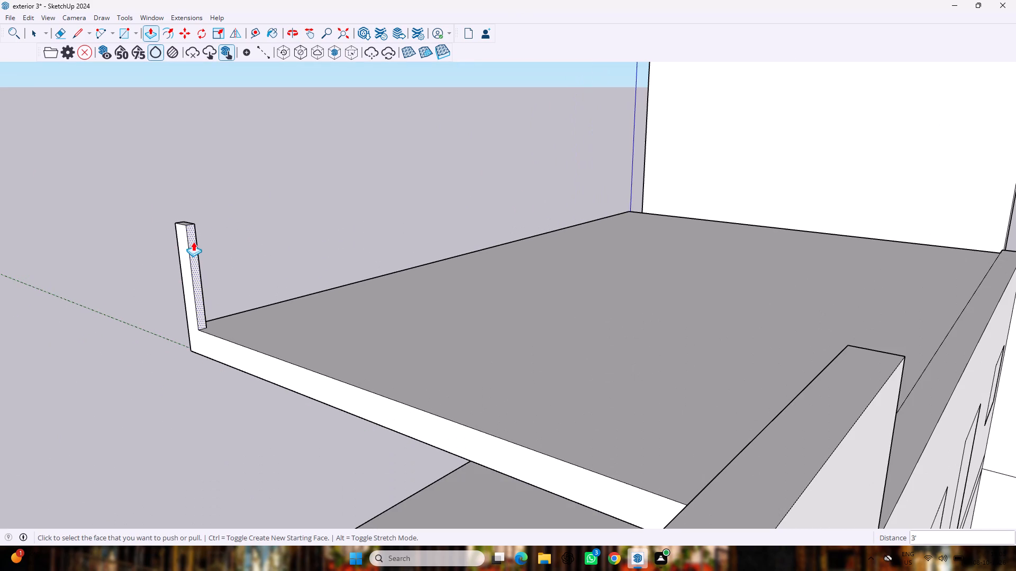
pyautogui.moveTo(193, 242); pyautogui.dragTo(771, 457)
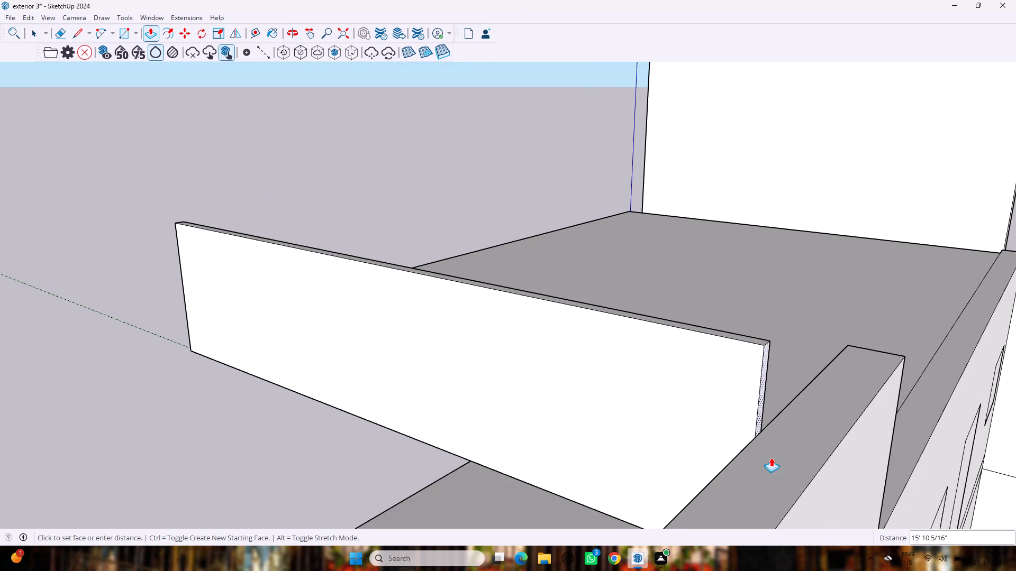
pyautogui.moveTo(771, 457); pyautogui.dragTo(851, 347)
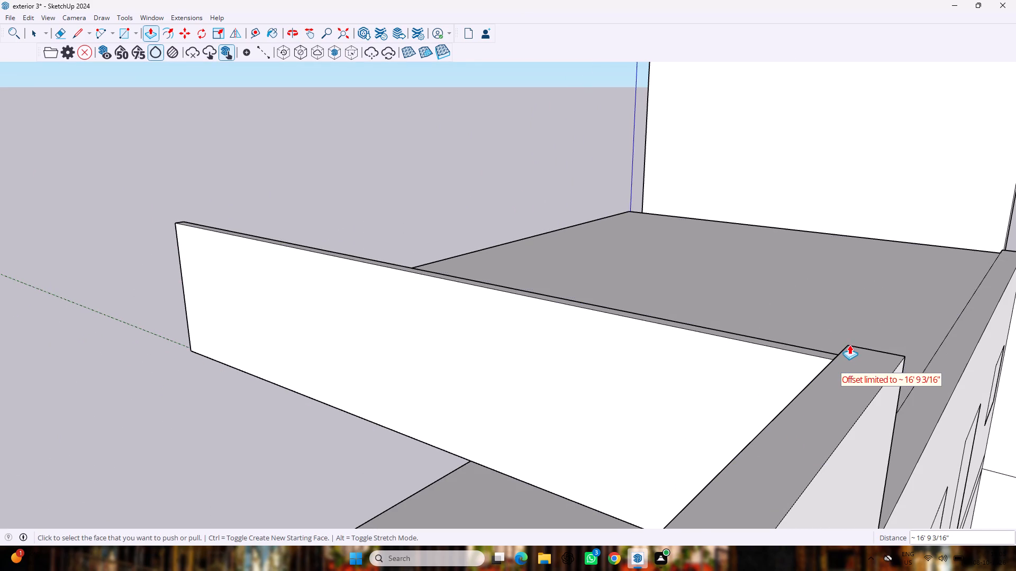
# Draw a 3' vertical line on the end parapet's inner face, splitting off a narrow strip at its free outer end.
pyautogui.moveTo(687, 228); pyautogui.dragTo(1015, 236, button='middle')
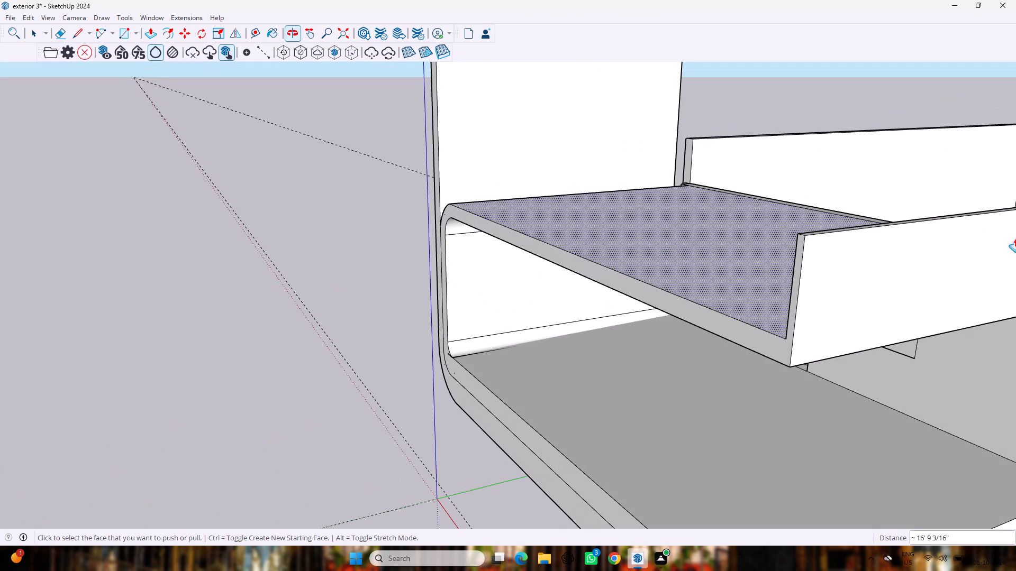
pyautogui.scroll(3, 448, 183)
pyautogui.scroll(-4, 448, 182)
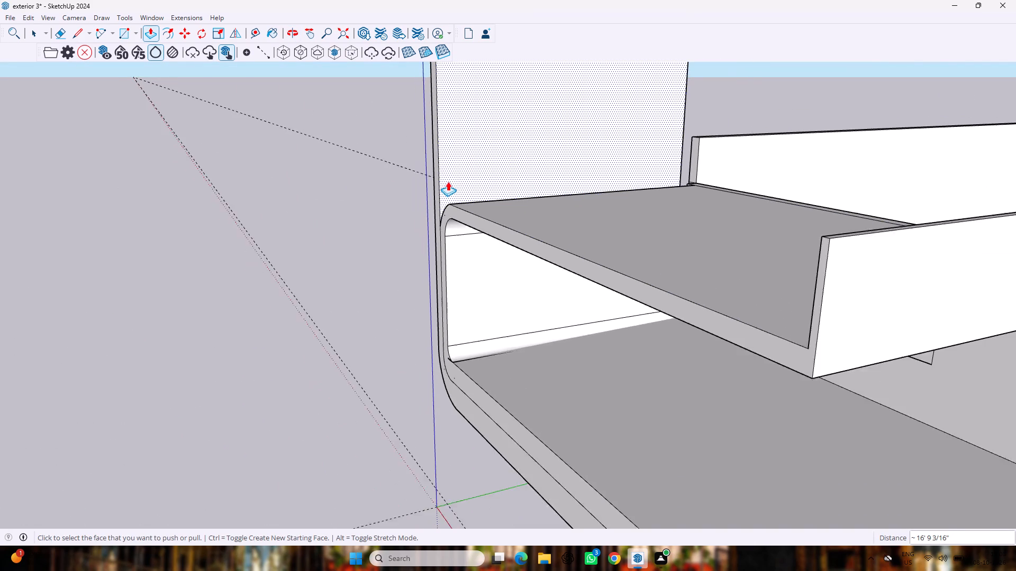
pyautogui.moveTo(450, 186); pyautogui.dragTo(940, 259, button='middle')
pyautogui.scroll(3, 833, 137)
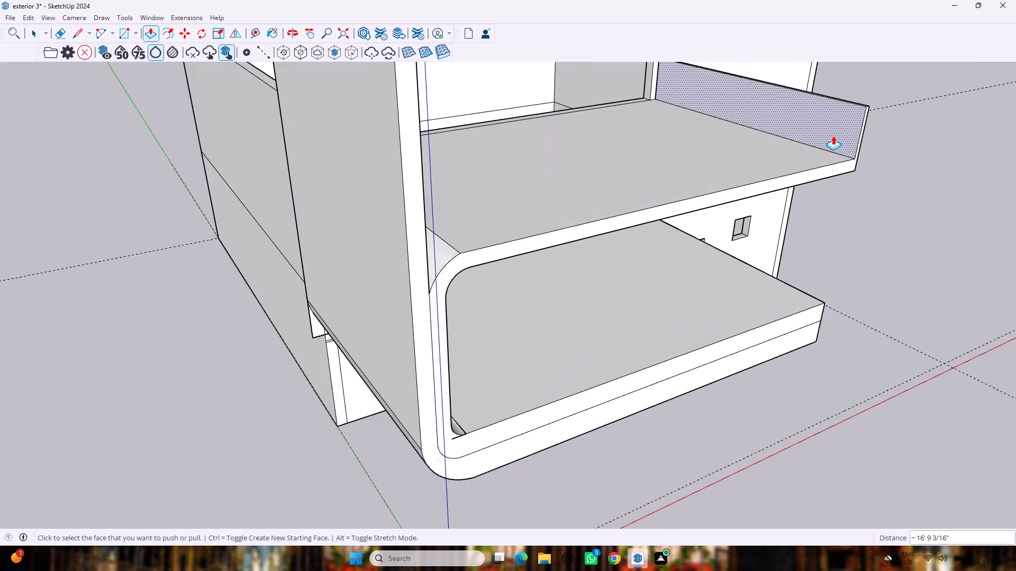
pyautogui.scroll(3, 833, 135)
pyautogui.scroll(-3, 830, 132)
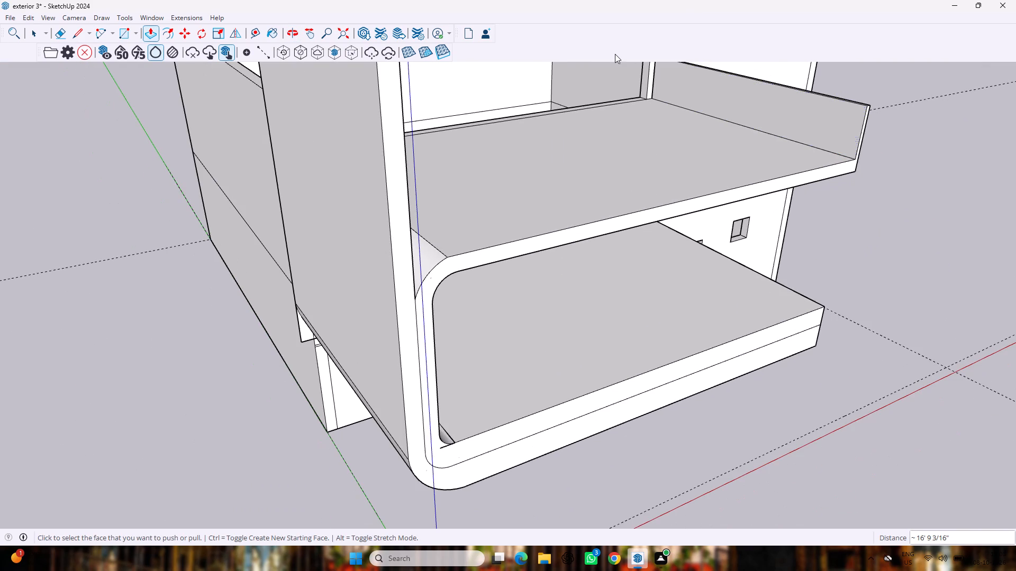
pyautogui.scroll(-6, 610, 52)
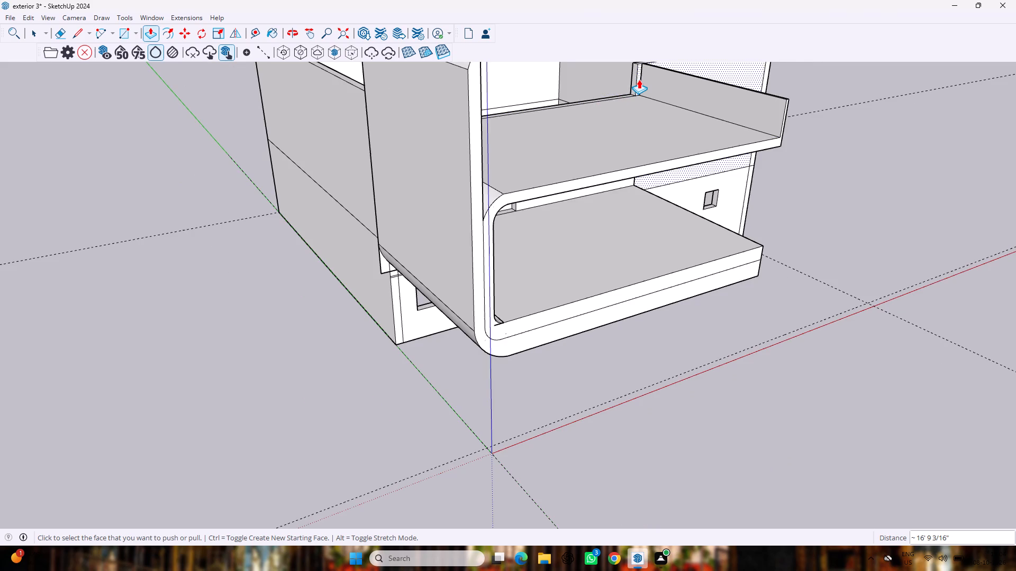
pyautogui.scroll(4, 639, 79)
pyautogui.scroll(-3, 656, 113)
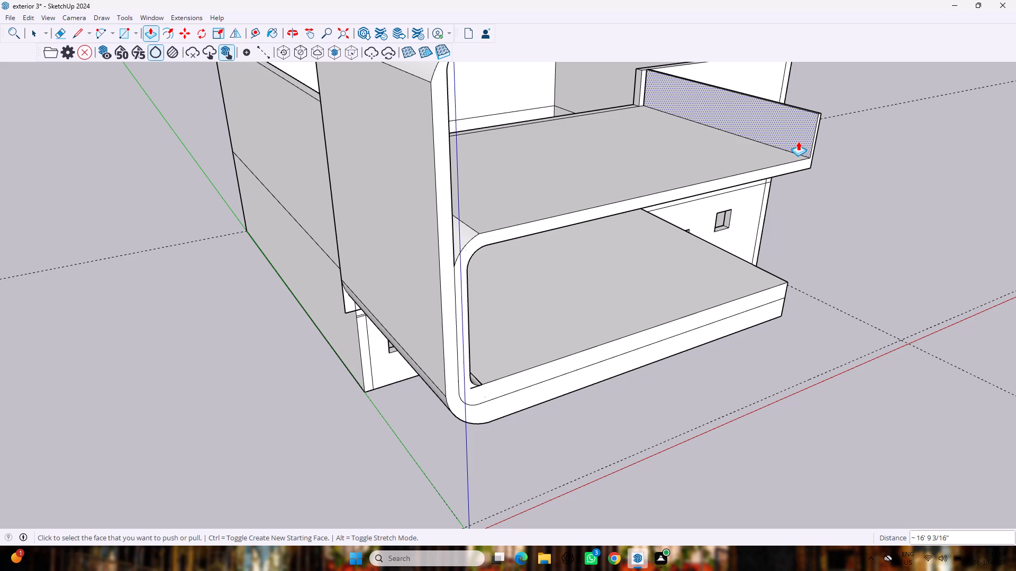
pyautogui.press('l')
pyautogui.scroll(6, 809, 128)
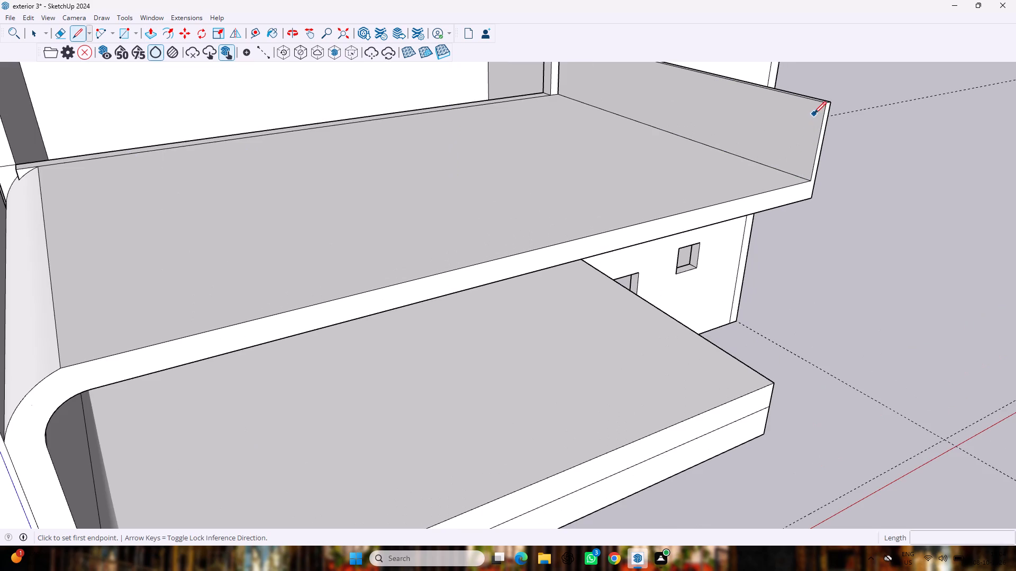
pyautogui.scroll(7, 815, 112)
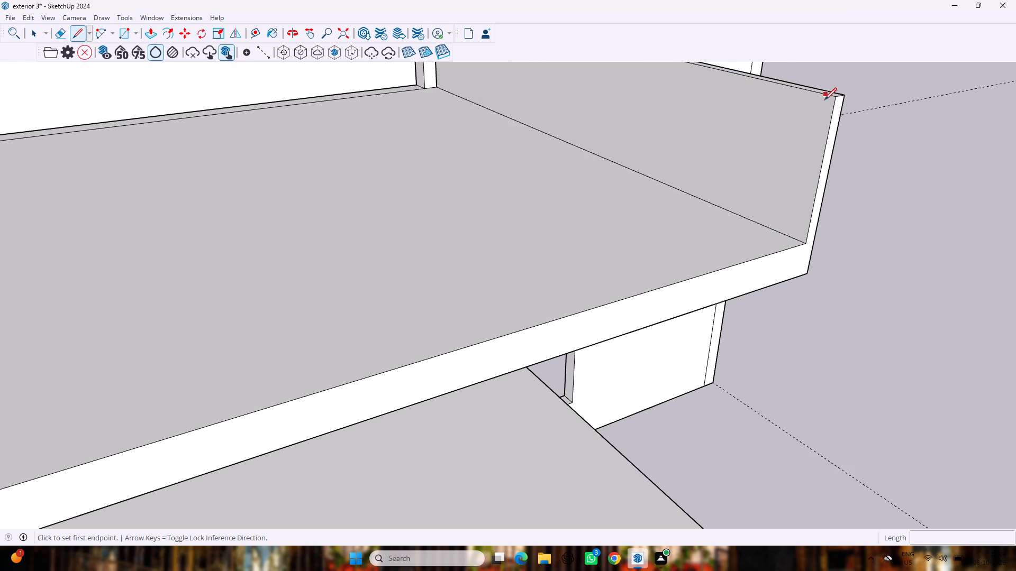
pyautogui.click(826, 97)
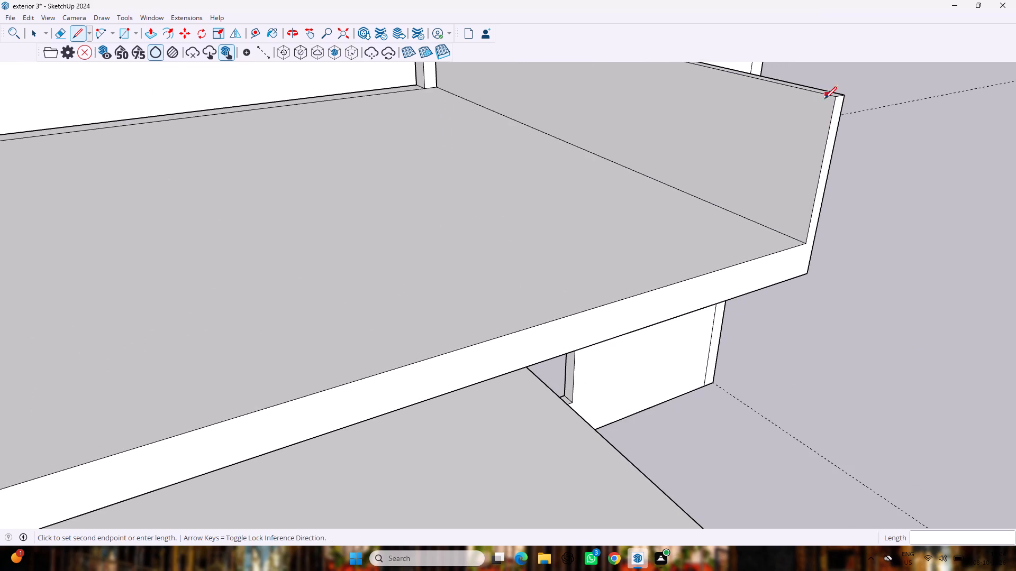
pyautogui.click(795, 235)
# Push/Pull the narrow strip along the balcony's long front edge in stages of 9' 3 5/8", 11' 6 7/8" and about 4' 8 9/16", ending at the curved band.
pyautogui.press('p')
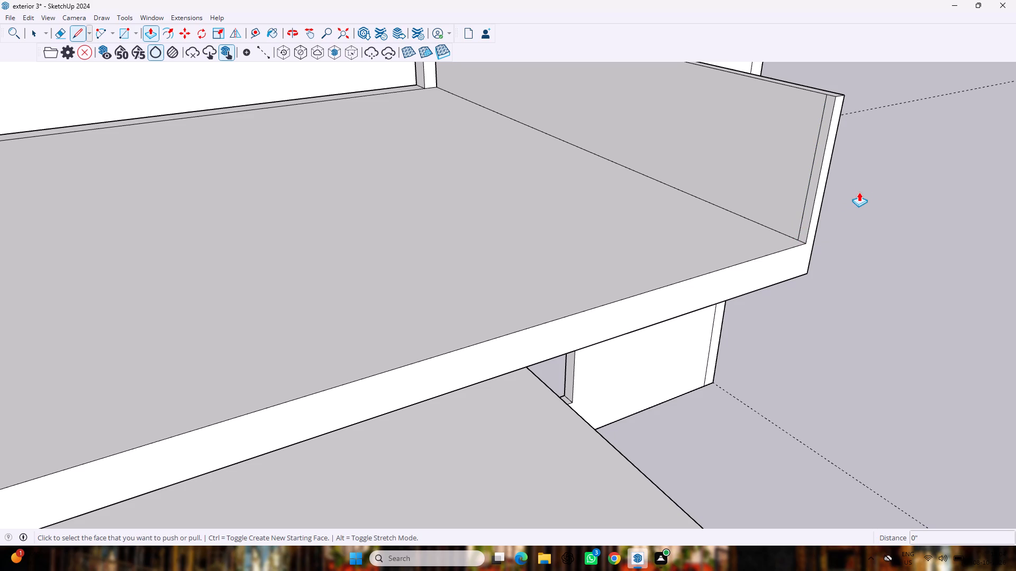
pyautogui.moveTo(814, 182); pyautogui.dragTo(387, 302)
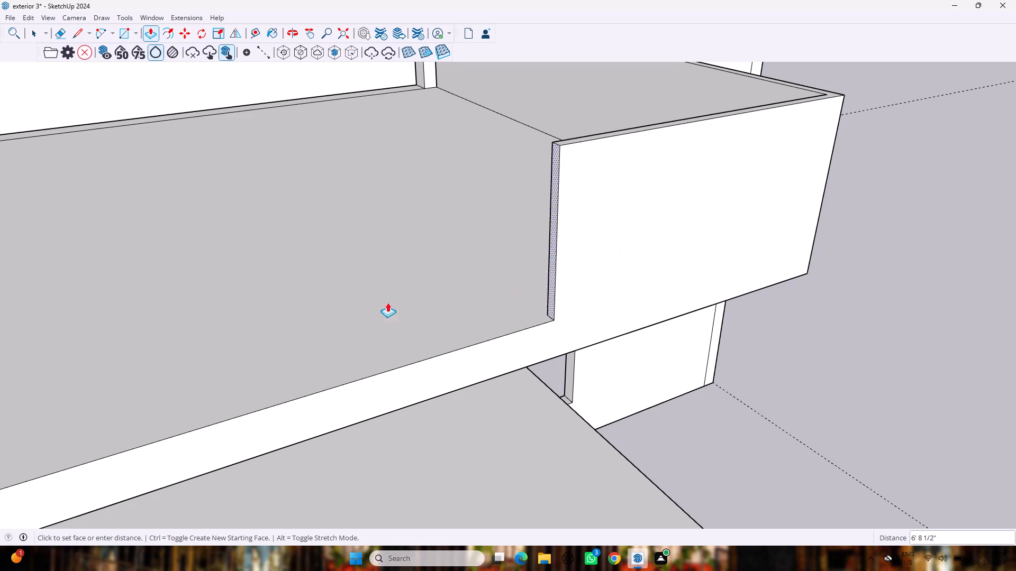
pyautogui.moveTo(387, 302); pyautogui.dragTo(377, 305)
pyautogui.scroll(-9, 377, 297)
pyautogui.scroll(-3, 108, 307)
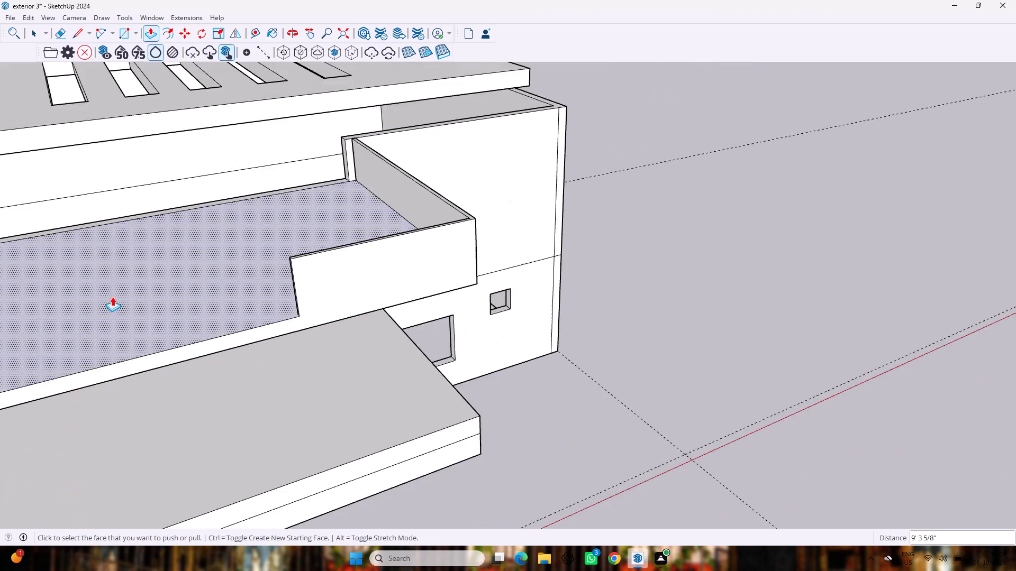
pyautogui.scroll(-14, 112, 297)
pyautogui.scroll(9, 0, 333)
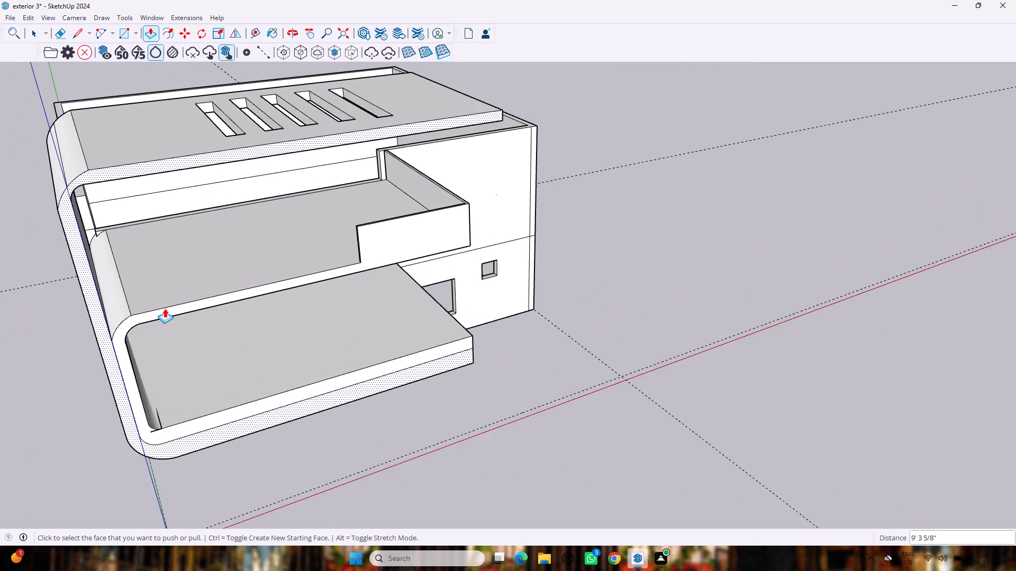
pyautogui.scroll(6, 167, 308)
pyautogui.scroll(-5, 168, 287)
pyautogui.moveTo(203, 274); pyautogui.dragTo(336, 246, button='middle')
pyautogui.scroll(7, 358, 243)
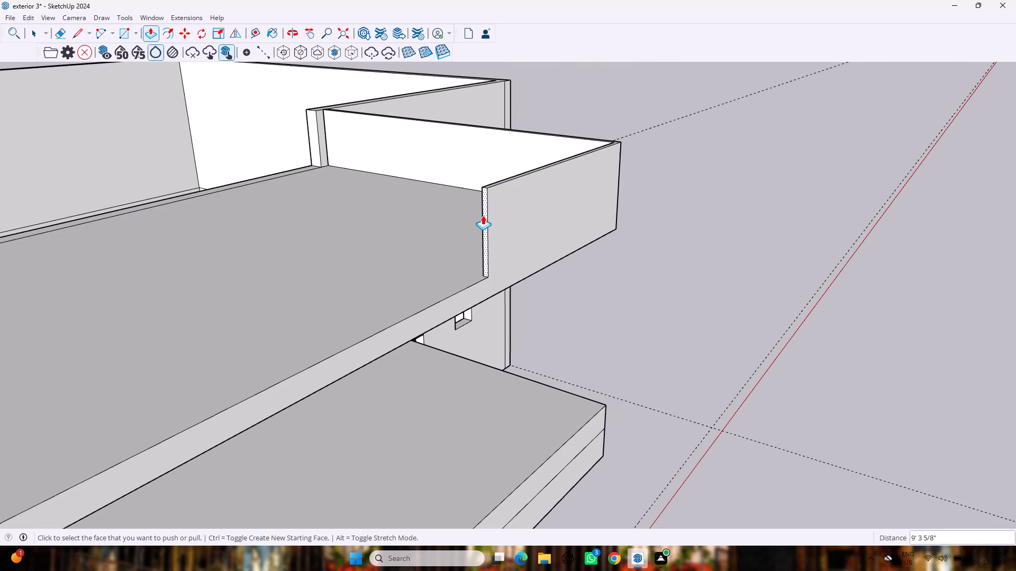
pyautogui.moveTo(483, 215); pyautogui.dragTo(156, 368)
pyautogui.scroll(-16, 156, 366)
pyautogui.scroll(6, 0, 386)
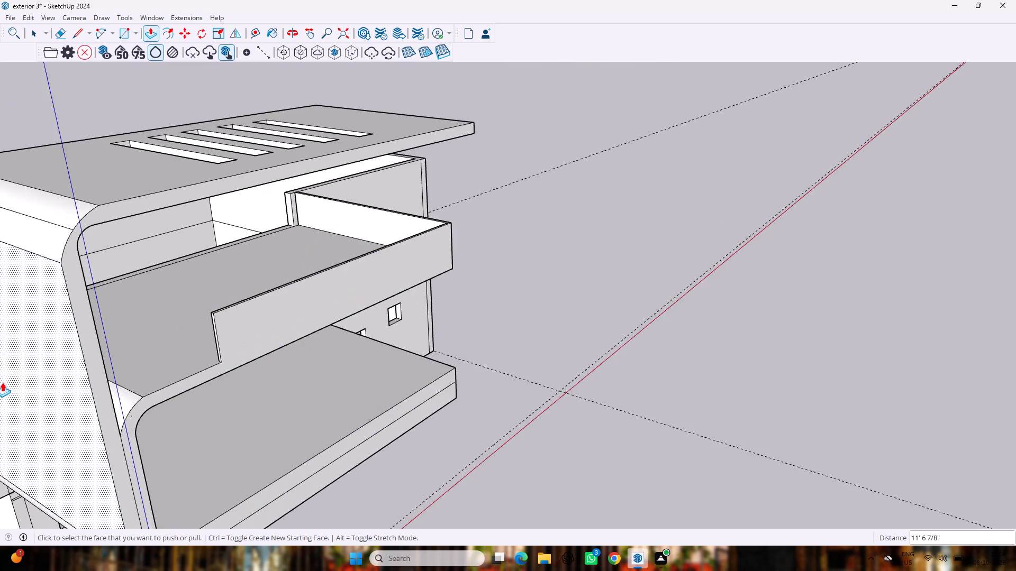
pyautogui.scroll(6, 2, 382)
pyautogui.moveTo(396, 312); pyautogui.dragTo(203, 410)
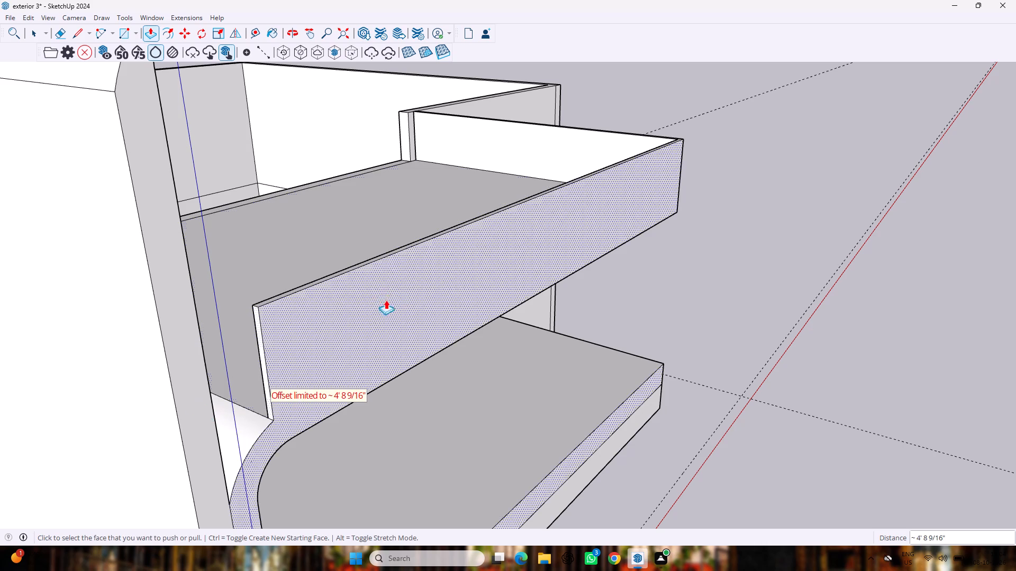
# Examine the balcony parapets against the curved band, roof slab and front walls from several angles.
pyautogui.moveTo(385, 234); pyautogui.dragTo(168, 264, button='middle')
pyautogui.scroll(-4, 168, 261)
pyautogui.scroll(-4, 194, 222)
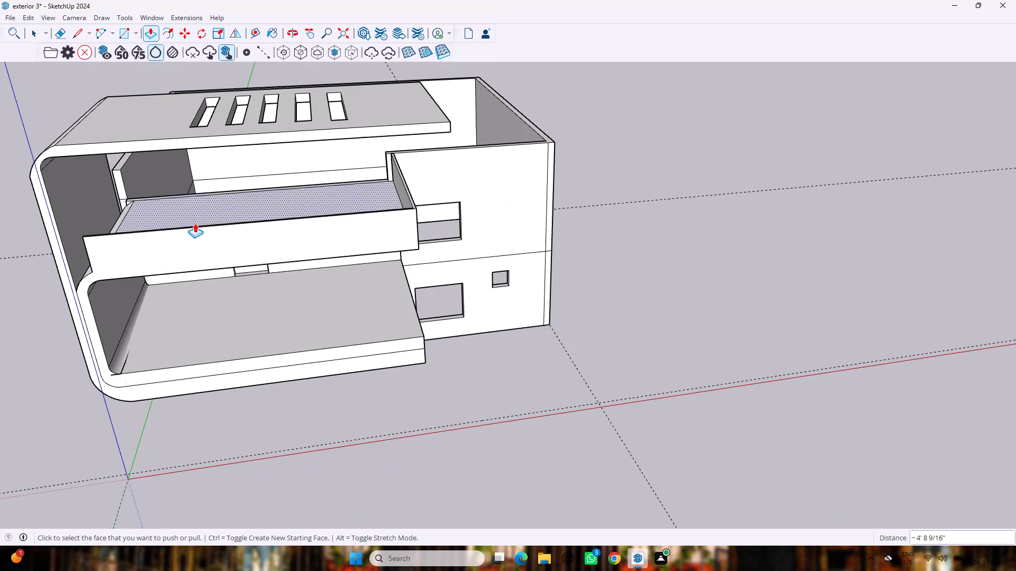
pyautogui.moveTo(273, 254); pyautogui.dragTo(216, 177, button='middle')
pyautogui.scroll(-3, 214, 175)
pyautogui.scroll(6, 263, 173)
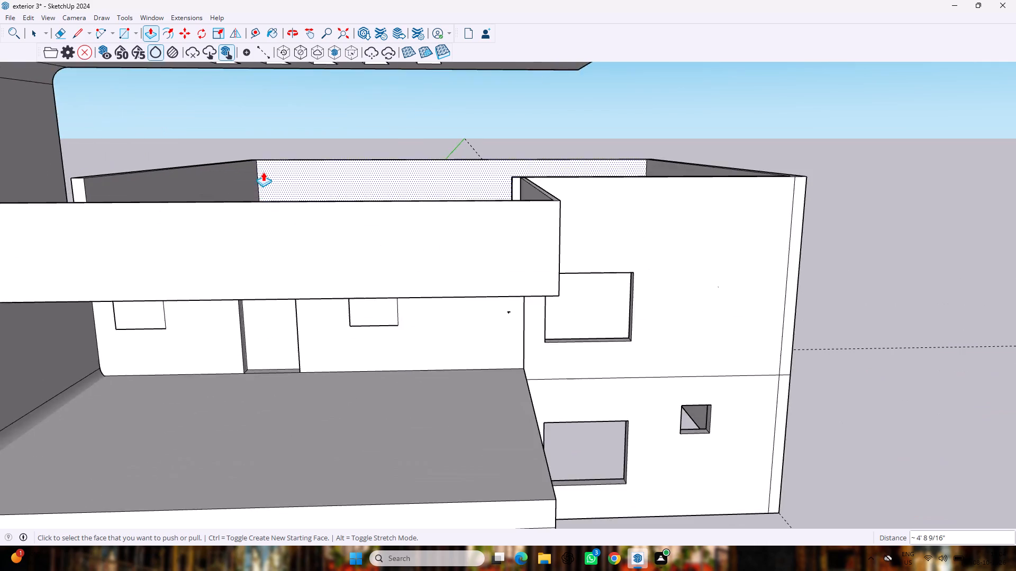
pyautogui.scroll(-5, 263, 172)
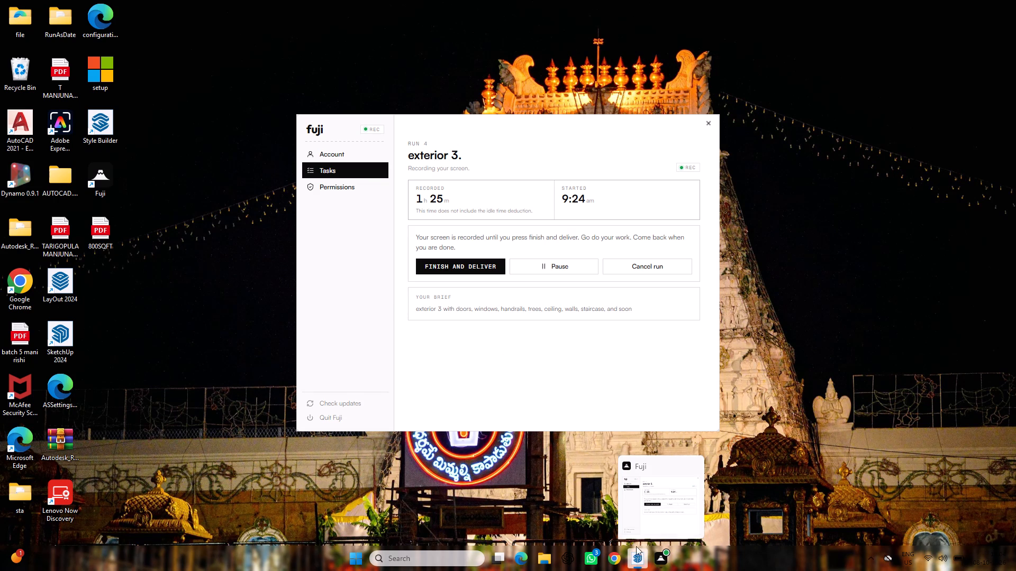
pyautogui.click(430, 419)
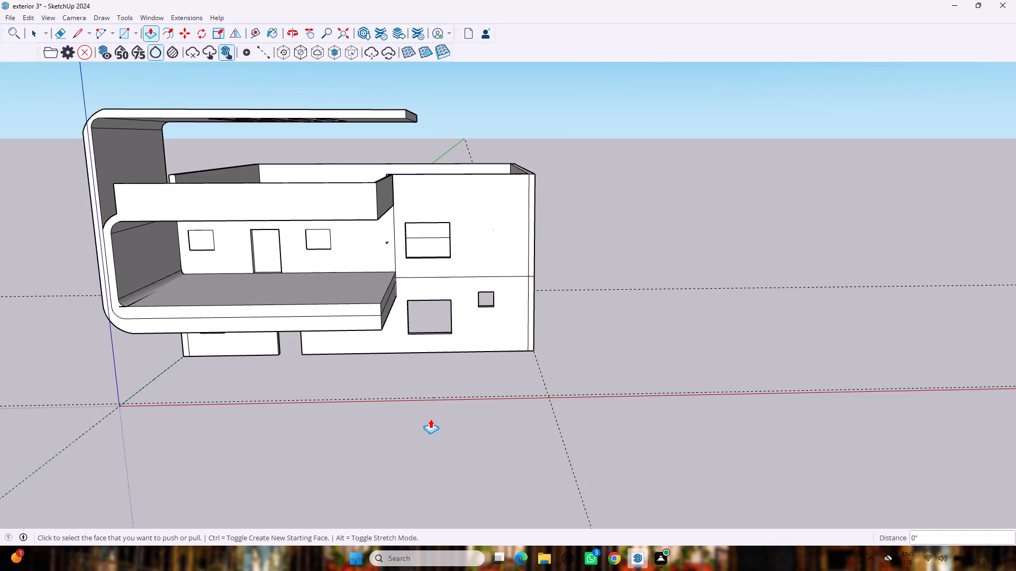
pyautogui.press('space')
pyautogui.scroll(-4, 406, 422)
pyautogui.moveTo(407, 430); pyautogui.dragTo(419, 466, button='middle')
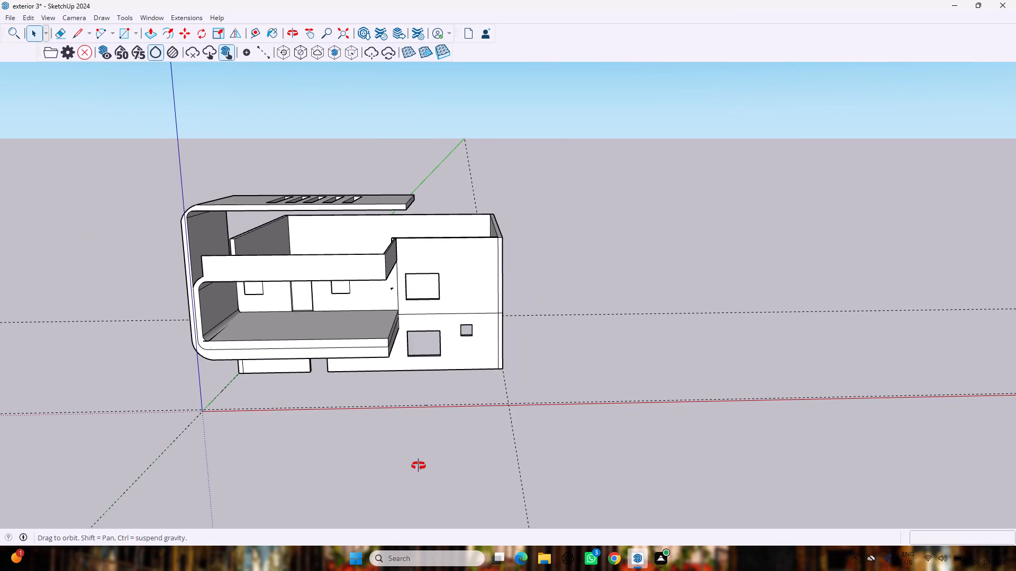
pyautogui.moveTo(419, 466); pyautogui.dragTo(420, 470, button='middle')
pyautogui.scroll(-2, 420, 470)
pyautogui.scroll(4, 417, 455)
pyautogui.moveTo(416, 447); pyautogui.dragTo(423, 415, button='middle')
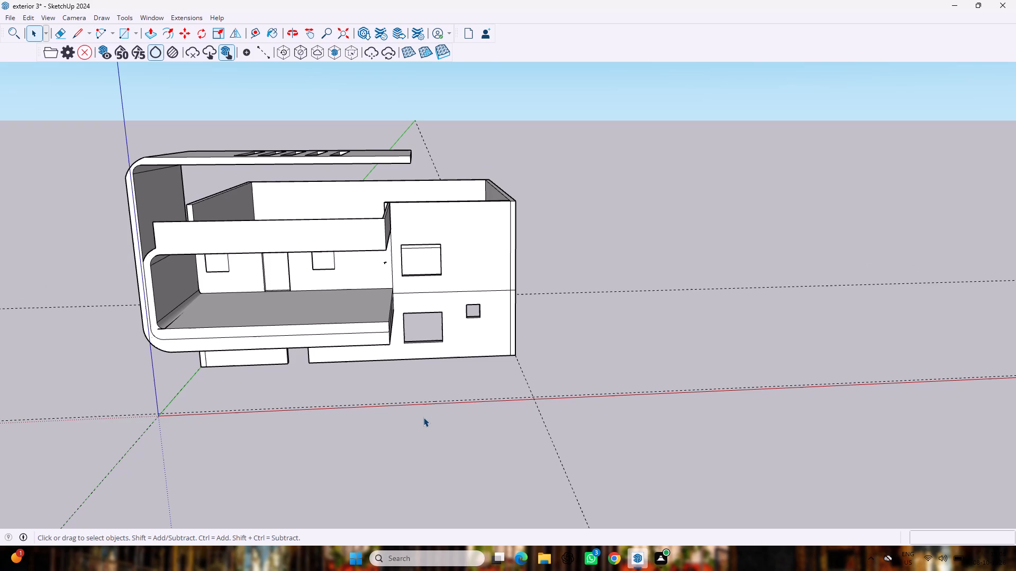
# Close the model, saving the changes to exterior 3.
pyautogui.hotkey('alt', 'F4')
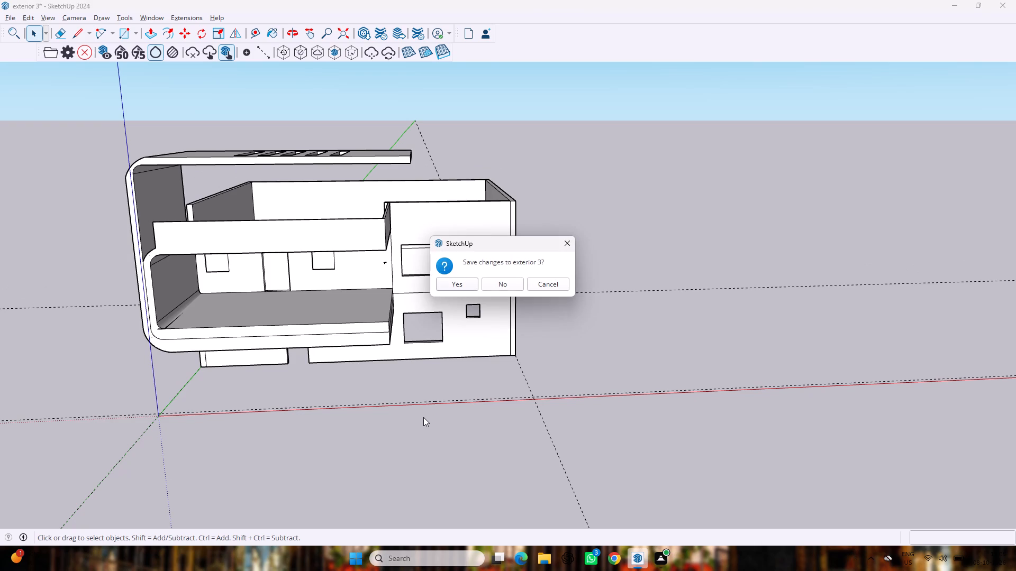
pyautogui.click(459, 292)
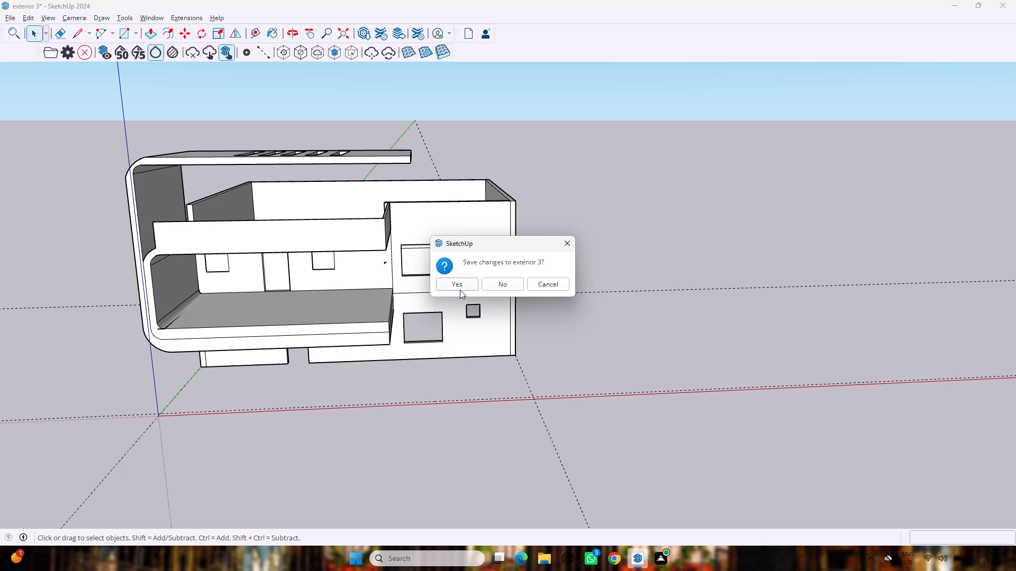
pyautogui.click(461, 287)
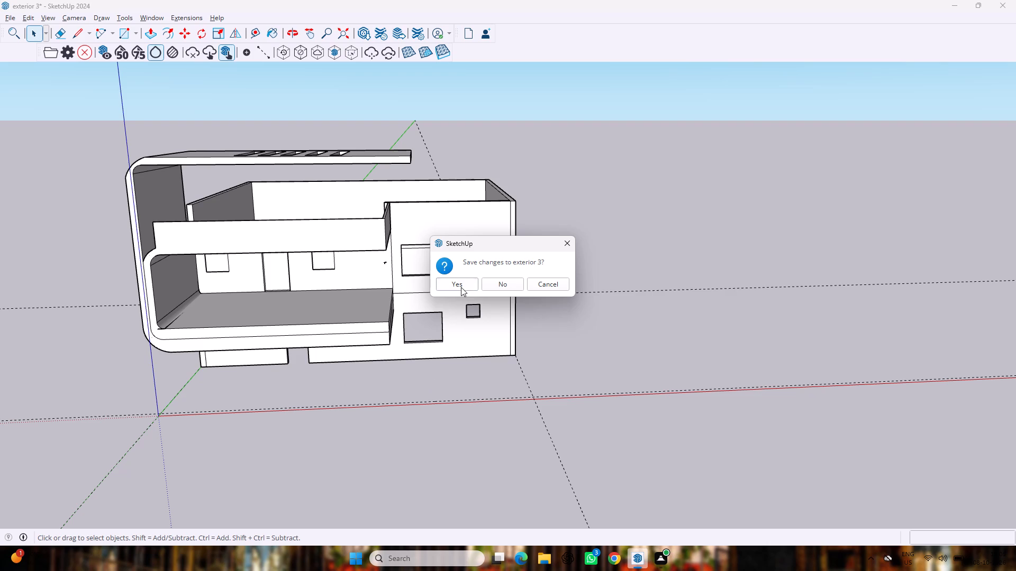
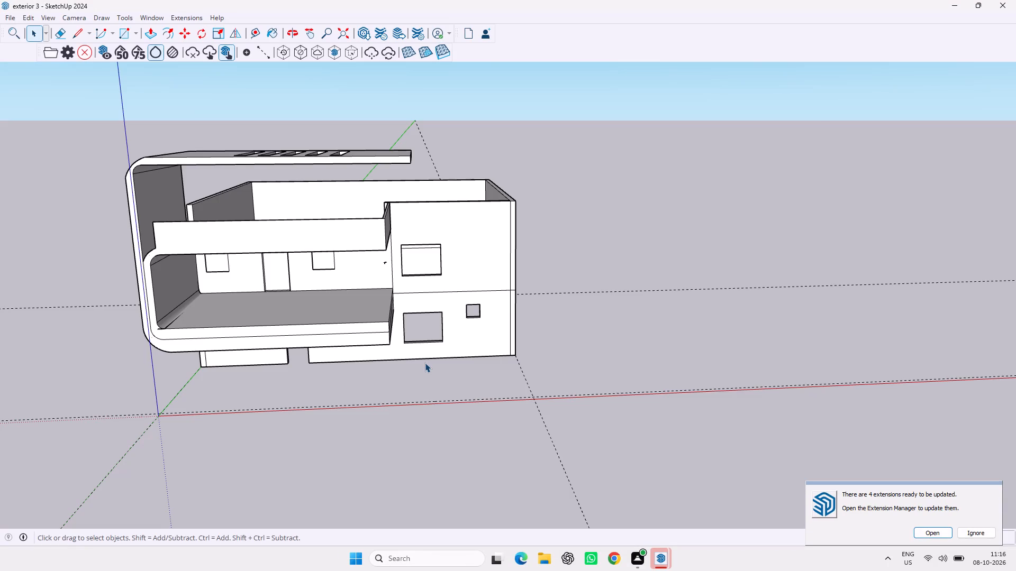
# Dismiss the extension update notice without updating the extensions.
pyautogui.click(980, 532)
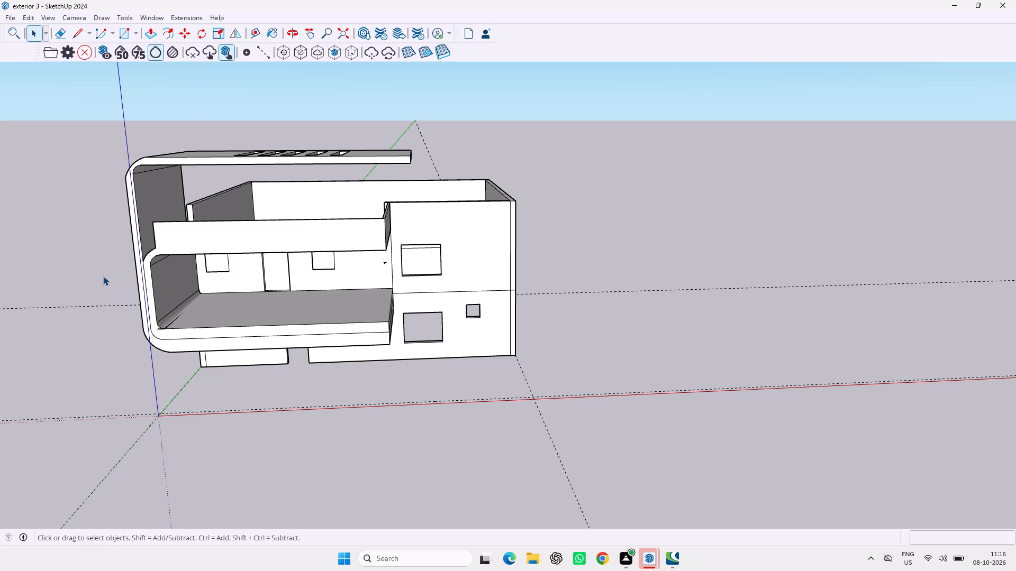
# Examine the house exterior model from above and from the front, including the slotted roof canopy and balcony.
pyautogui.moveTo(103, 276); pyautogui.dragTo(259, 380, button='middle')
pyautogui.scroll(-1, 260, 370)
pyautogui.scroll(4, 259, 367)
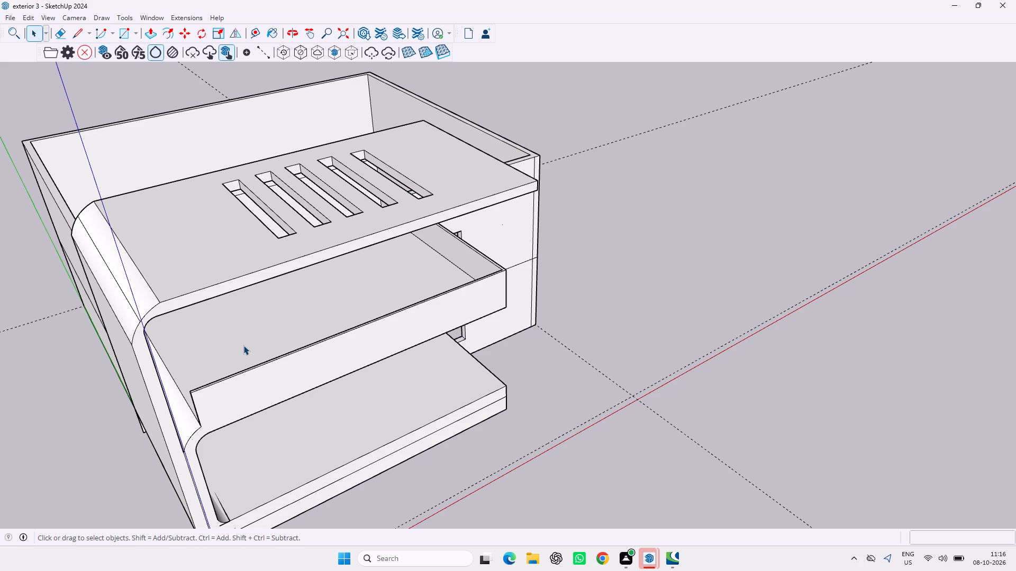
pyautogui.moveTo(237, 406); pyautogui.dragTo(118, 277, button='middle')
pyautogui.scroll(3, 177, 380)
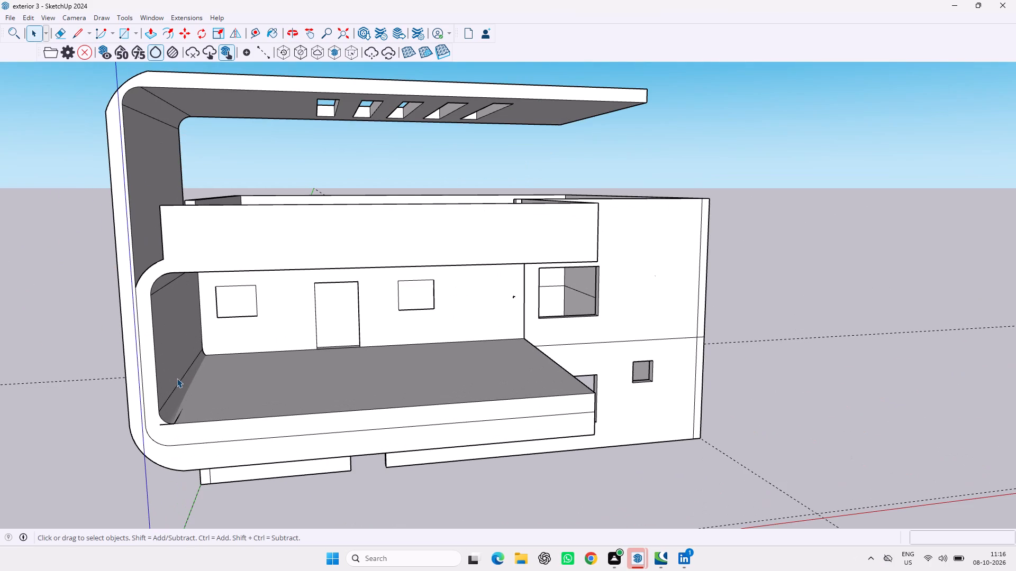
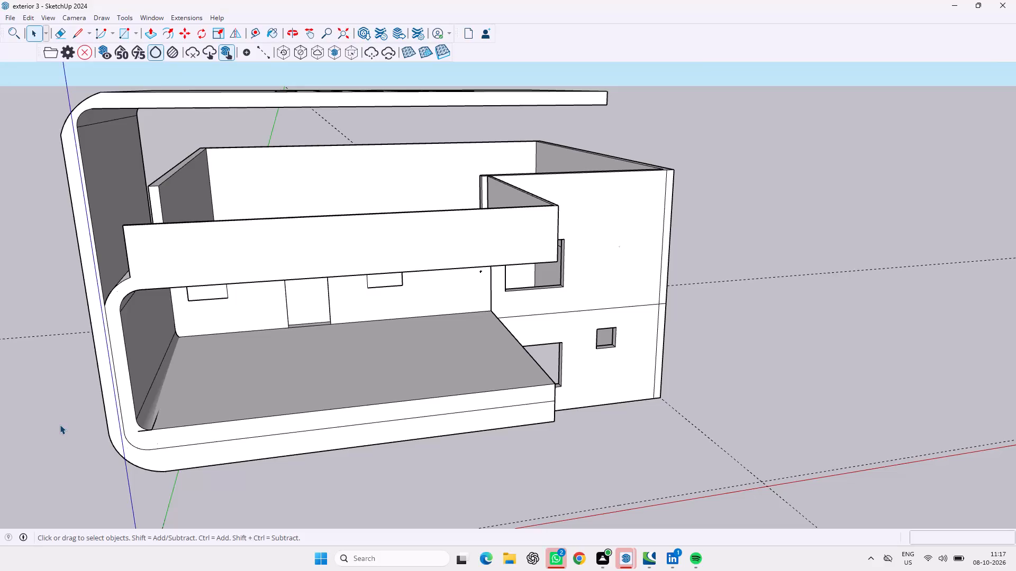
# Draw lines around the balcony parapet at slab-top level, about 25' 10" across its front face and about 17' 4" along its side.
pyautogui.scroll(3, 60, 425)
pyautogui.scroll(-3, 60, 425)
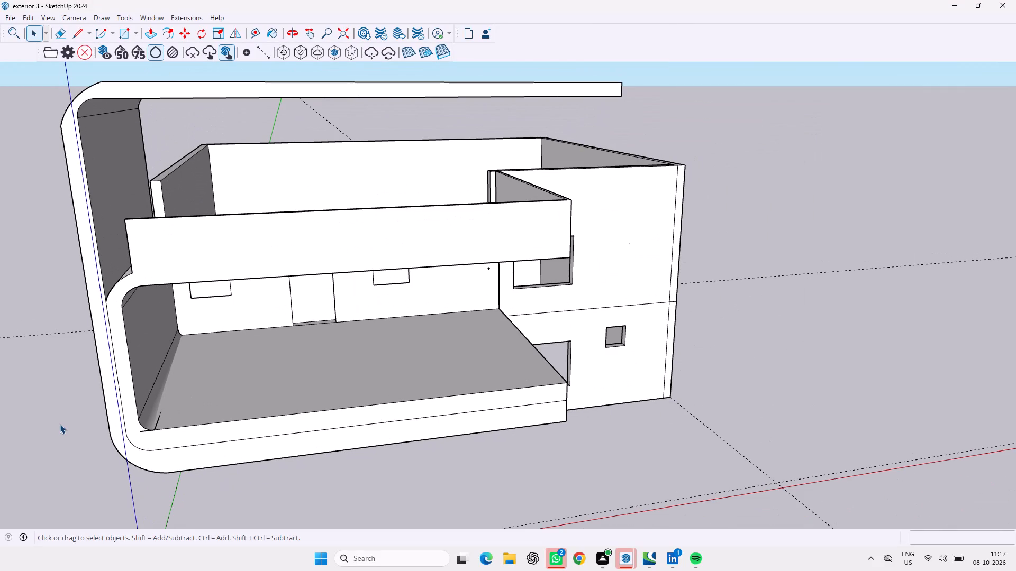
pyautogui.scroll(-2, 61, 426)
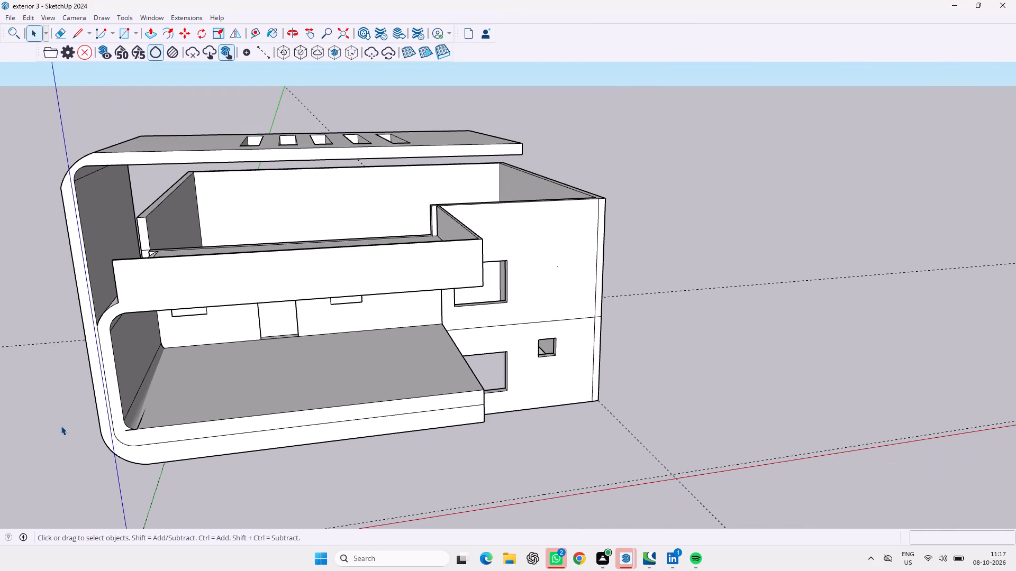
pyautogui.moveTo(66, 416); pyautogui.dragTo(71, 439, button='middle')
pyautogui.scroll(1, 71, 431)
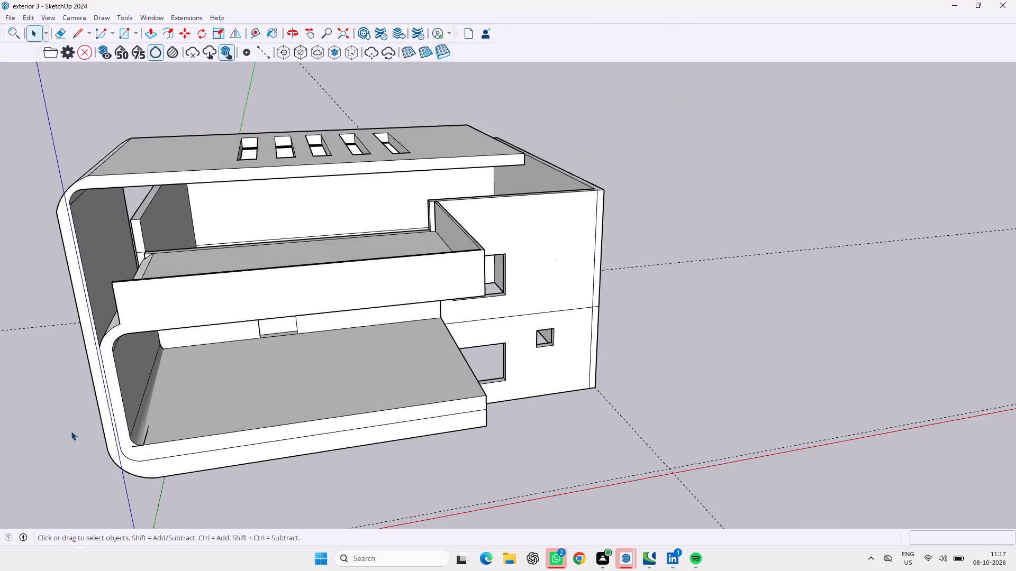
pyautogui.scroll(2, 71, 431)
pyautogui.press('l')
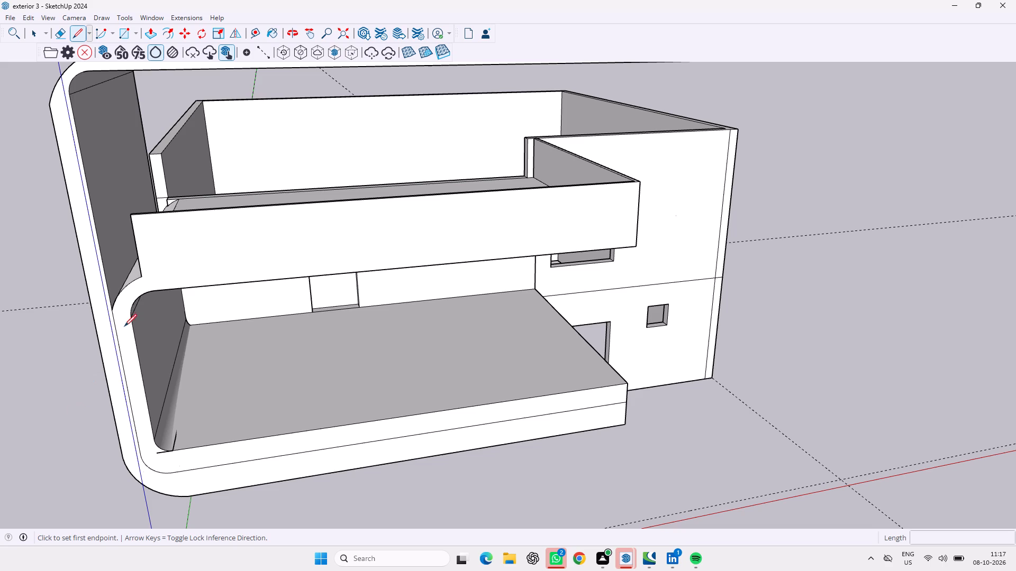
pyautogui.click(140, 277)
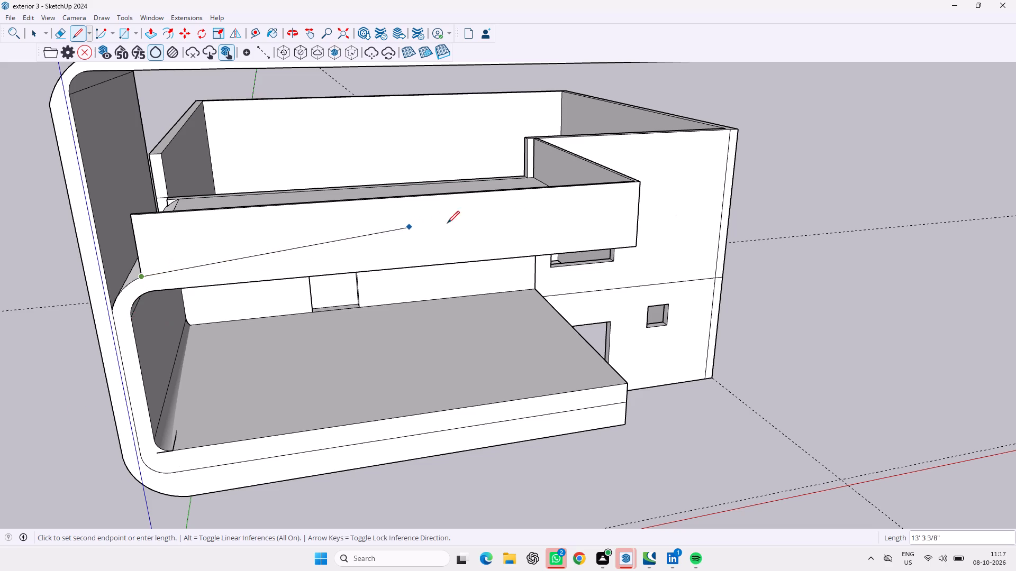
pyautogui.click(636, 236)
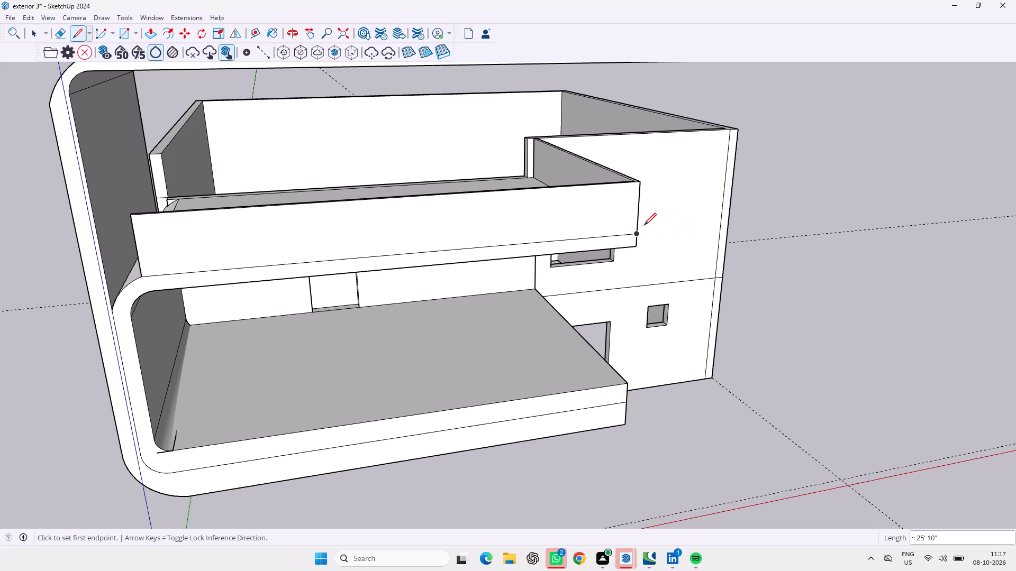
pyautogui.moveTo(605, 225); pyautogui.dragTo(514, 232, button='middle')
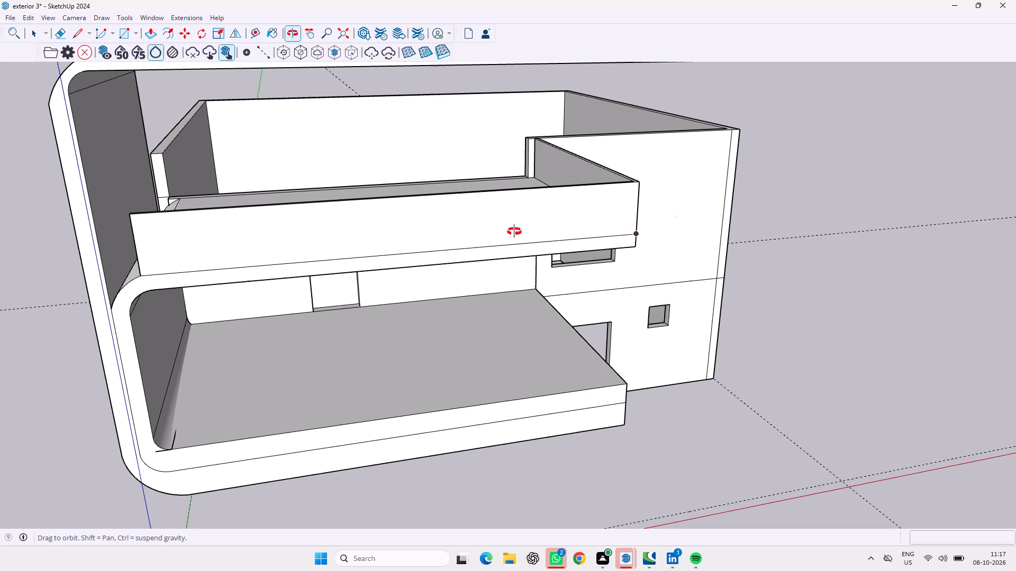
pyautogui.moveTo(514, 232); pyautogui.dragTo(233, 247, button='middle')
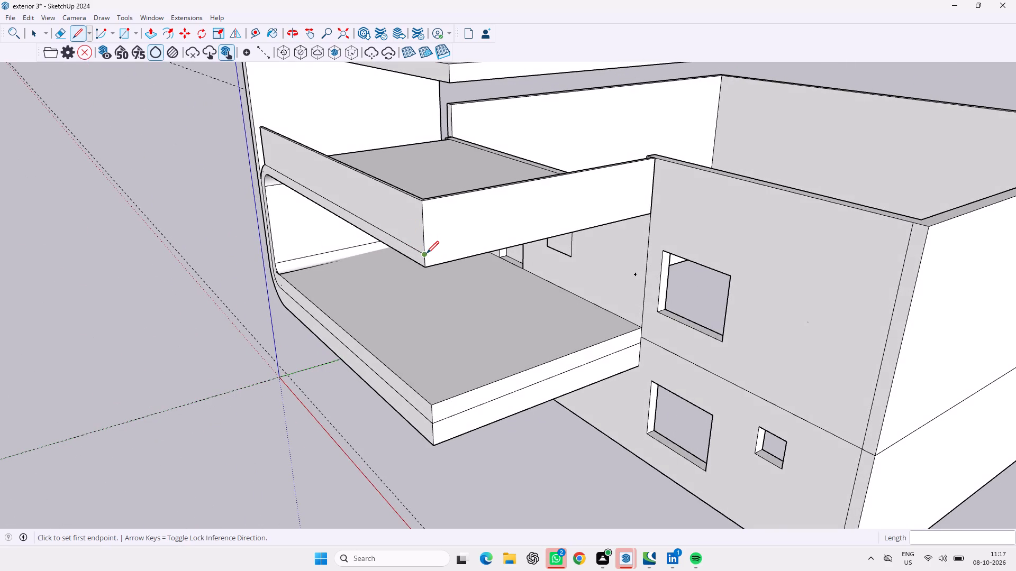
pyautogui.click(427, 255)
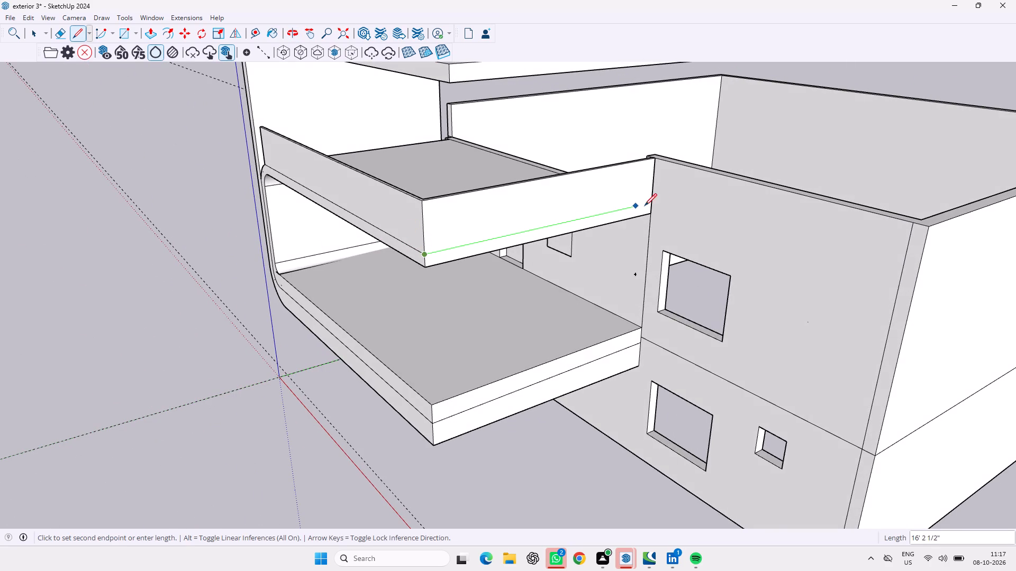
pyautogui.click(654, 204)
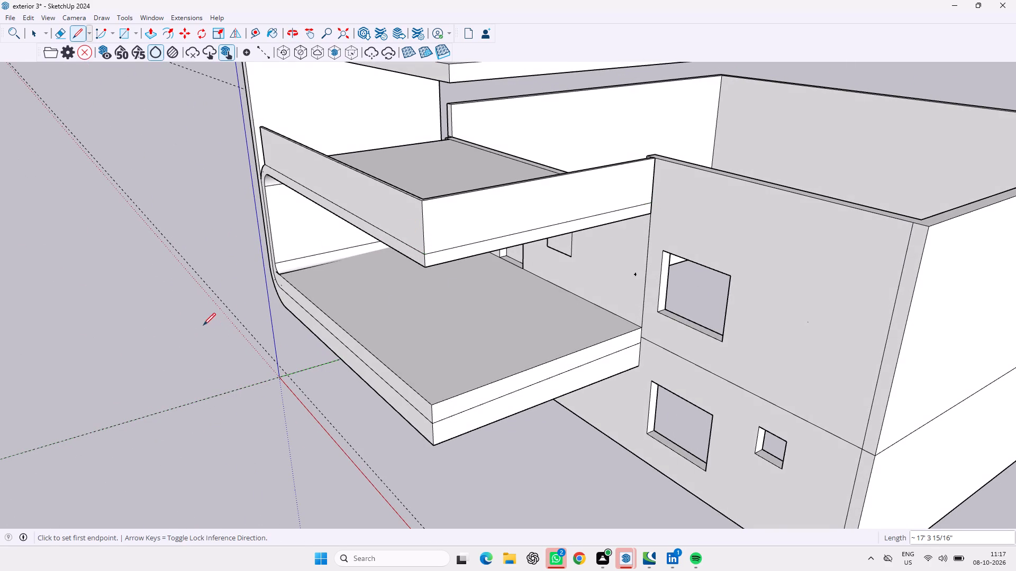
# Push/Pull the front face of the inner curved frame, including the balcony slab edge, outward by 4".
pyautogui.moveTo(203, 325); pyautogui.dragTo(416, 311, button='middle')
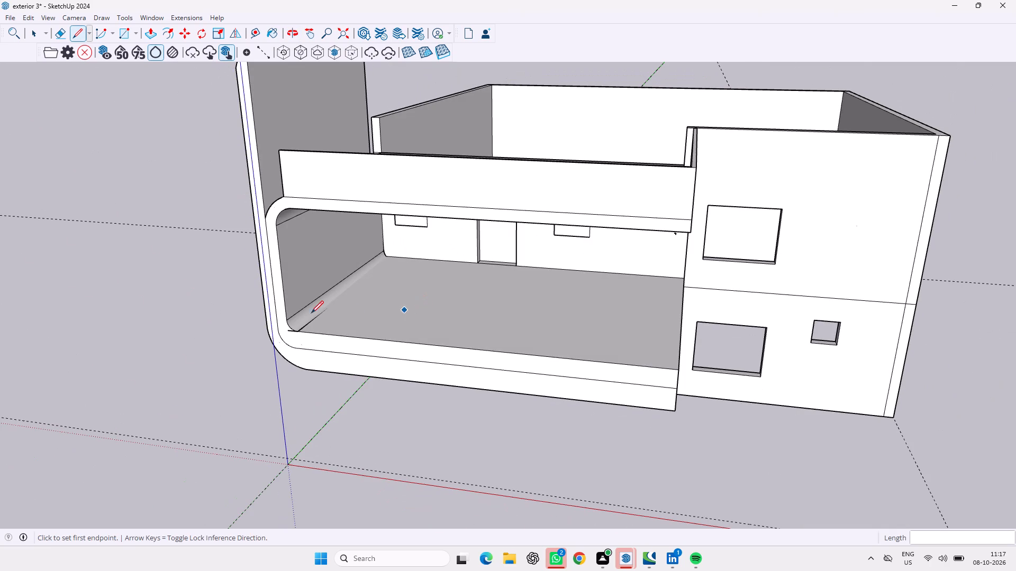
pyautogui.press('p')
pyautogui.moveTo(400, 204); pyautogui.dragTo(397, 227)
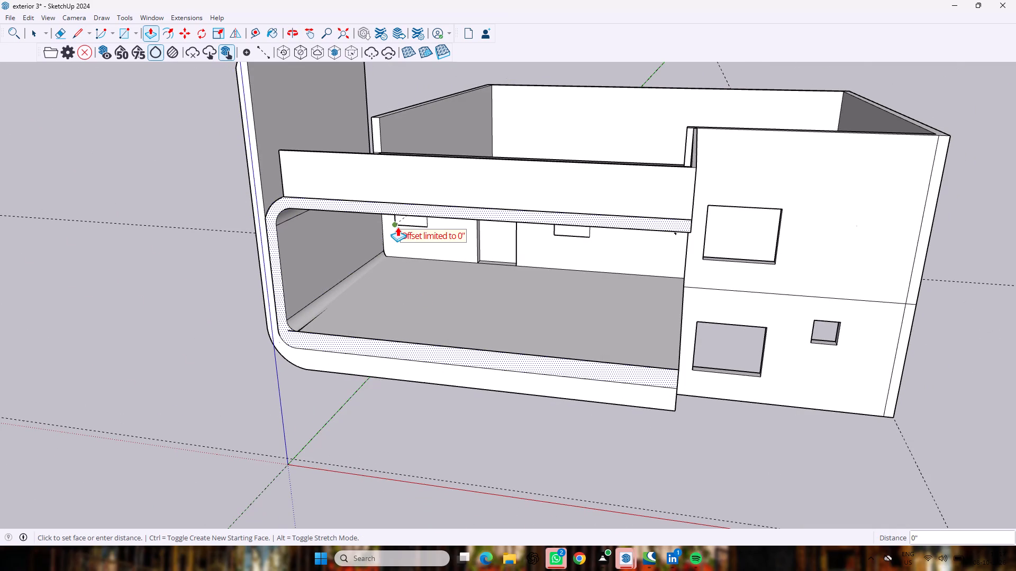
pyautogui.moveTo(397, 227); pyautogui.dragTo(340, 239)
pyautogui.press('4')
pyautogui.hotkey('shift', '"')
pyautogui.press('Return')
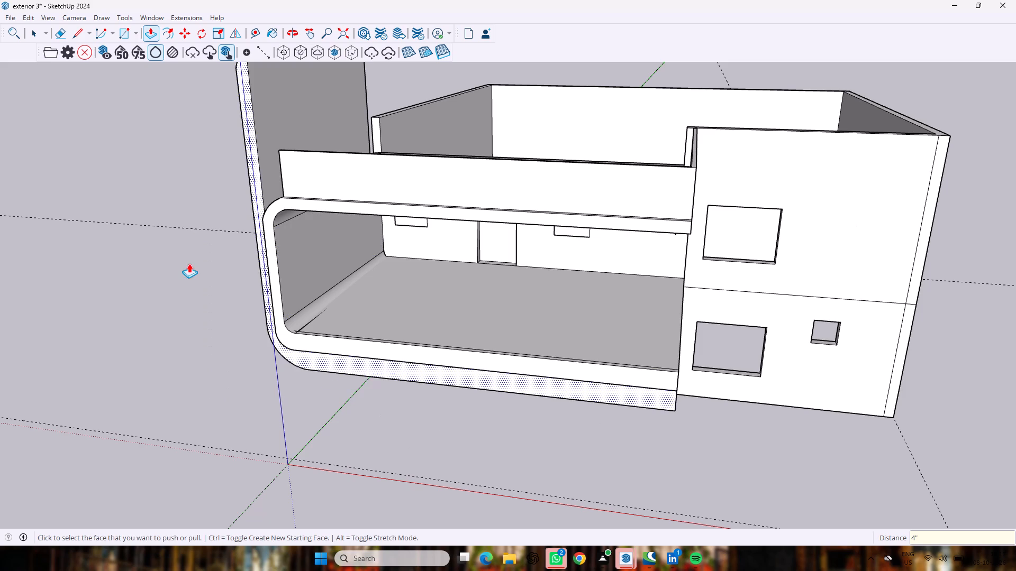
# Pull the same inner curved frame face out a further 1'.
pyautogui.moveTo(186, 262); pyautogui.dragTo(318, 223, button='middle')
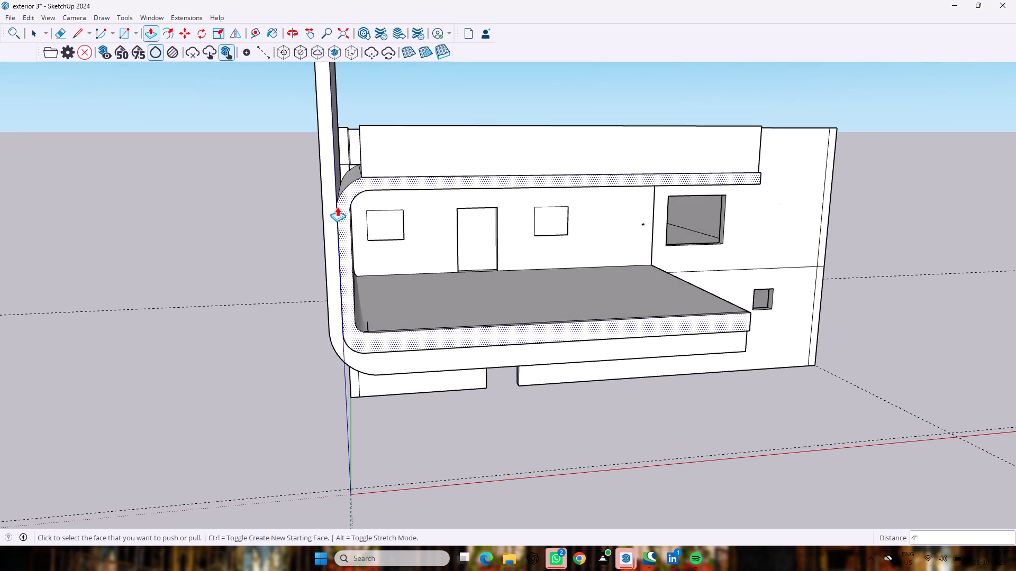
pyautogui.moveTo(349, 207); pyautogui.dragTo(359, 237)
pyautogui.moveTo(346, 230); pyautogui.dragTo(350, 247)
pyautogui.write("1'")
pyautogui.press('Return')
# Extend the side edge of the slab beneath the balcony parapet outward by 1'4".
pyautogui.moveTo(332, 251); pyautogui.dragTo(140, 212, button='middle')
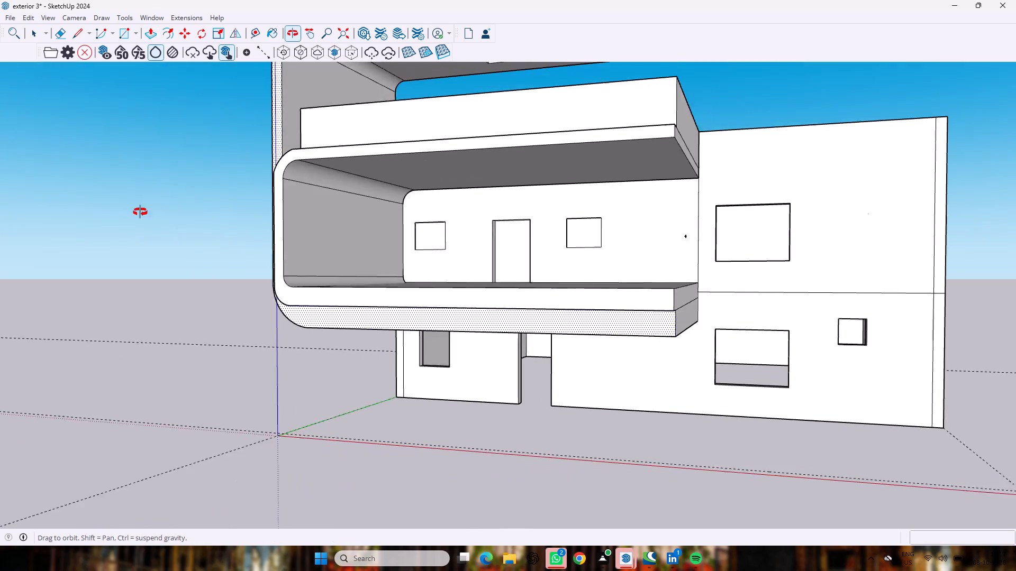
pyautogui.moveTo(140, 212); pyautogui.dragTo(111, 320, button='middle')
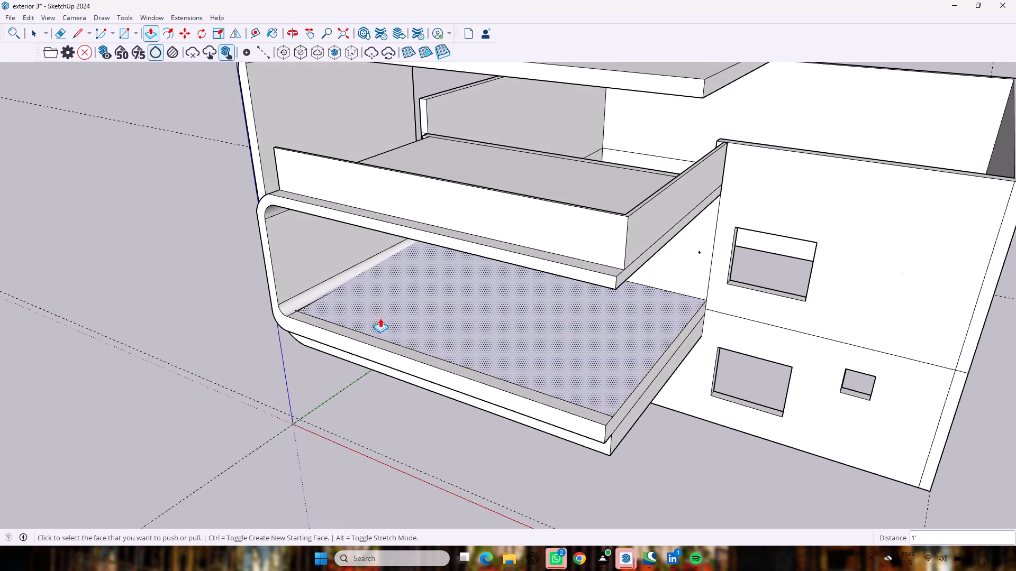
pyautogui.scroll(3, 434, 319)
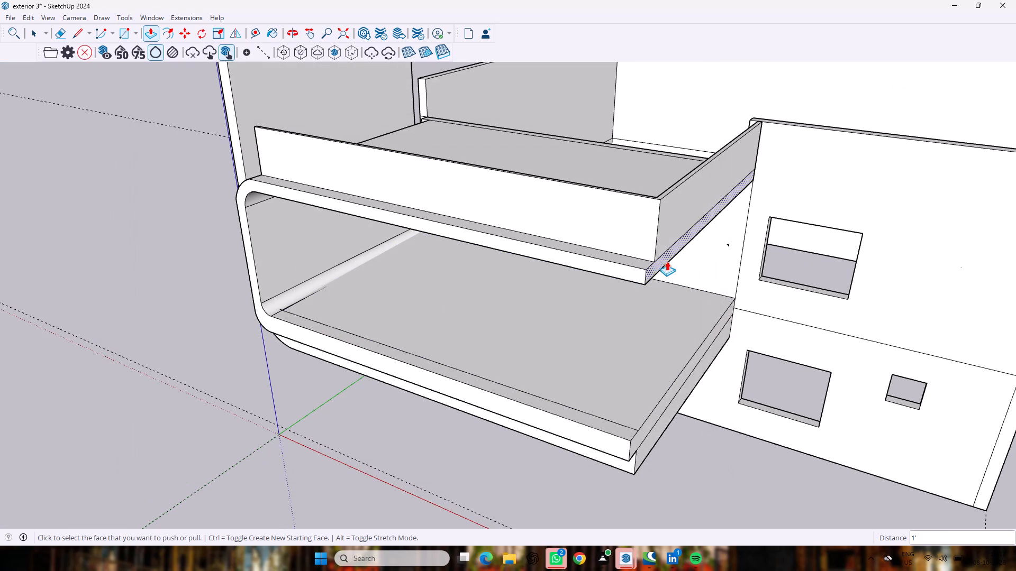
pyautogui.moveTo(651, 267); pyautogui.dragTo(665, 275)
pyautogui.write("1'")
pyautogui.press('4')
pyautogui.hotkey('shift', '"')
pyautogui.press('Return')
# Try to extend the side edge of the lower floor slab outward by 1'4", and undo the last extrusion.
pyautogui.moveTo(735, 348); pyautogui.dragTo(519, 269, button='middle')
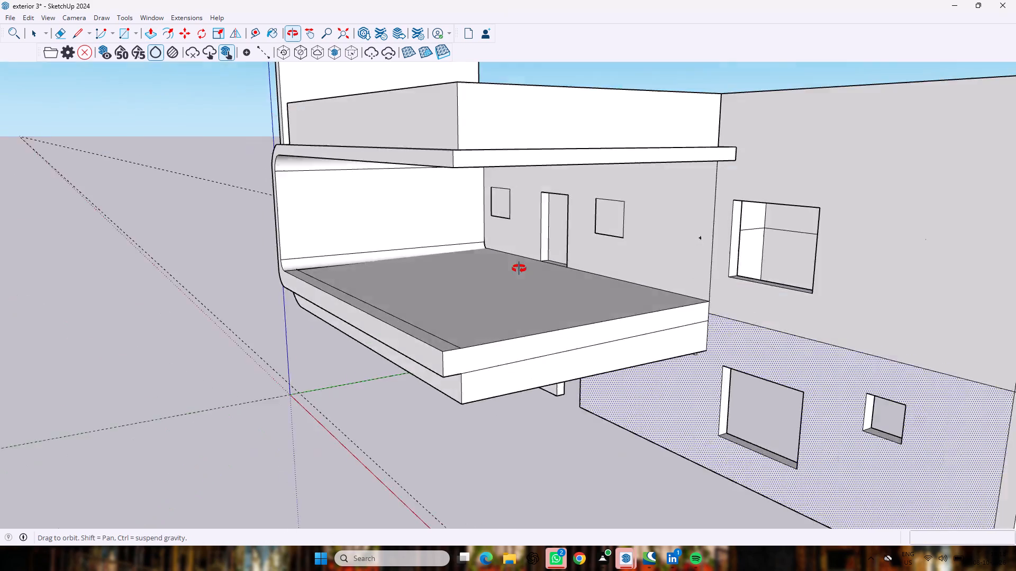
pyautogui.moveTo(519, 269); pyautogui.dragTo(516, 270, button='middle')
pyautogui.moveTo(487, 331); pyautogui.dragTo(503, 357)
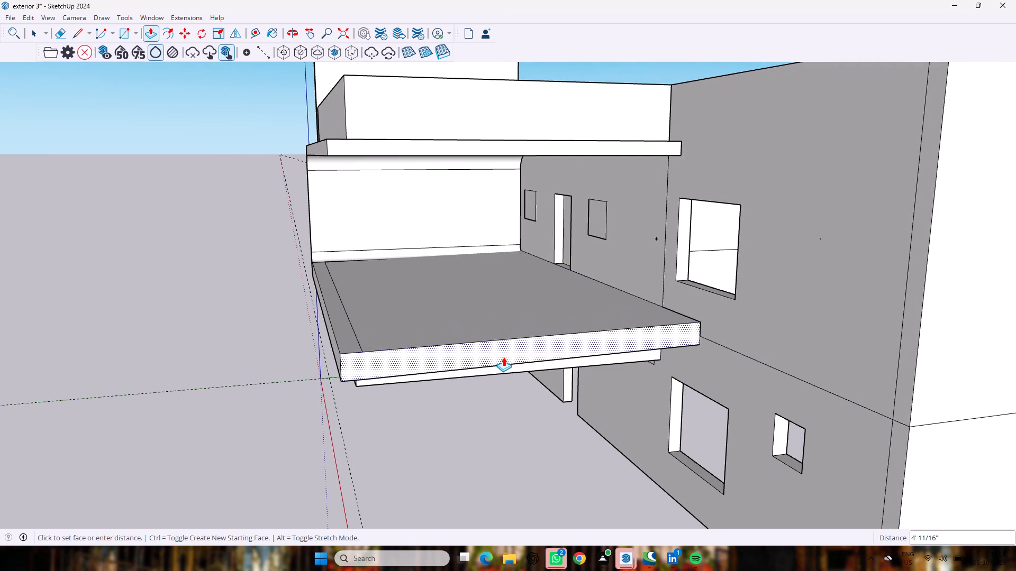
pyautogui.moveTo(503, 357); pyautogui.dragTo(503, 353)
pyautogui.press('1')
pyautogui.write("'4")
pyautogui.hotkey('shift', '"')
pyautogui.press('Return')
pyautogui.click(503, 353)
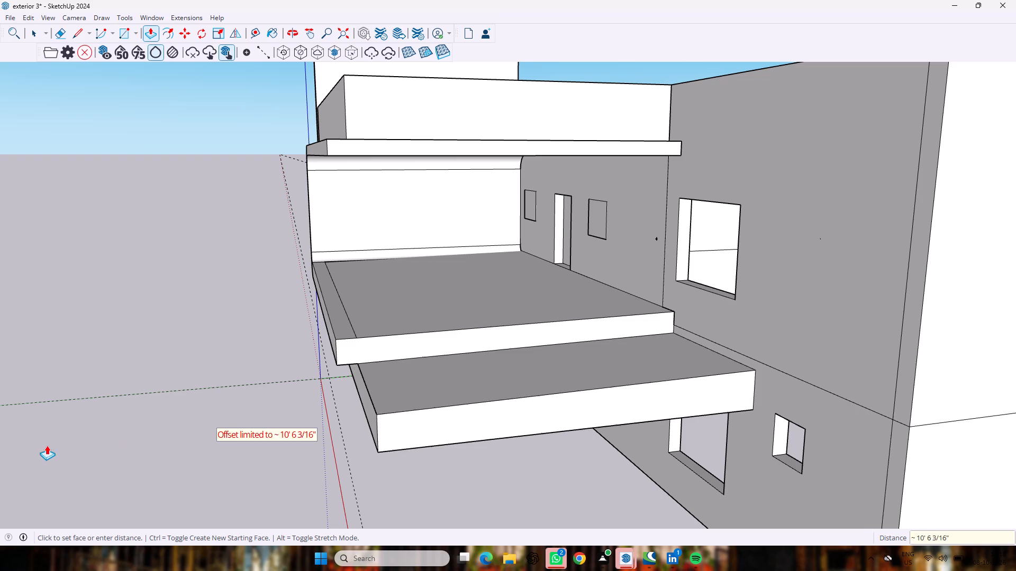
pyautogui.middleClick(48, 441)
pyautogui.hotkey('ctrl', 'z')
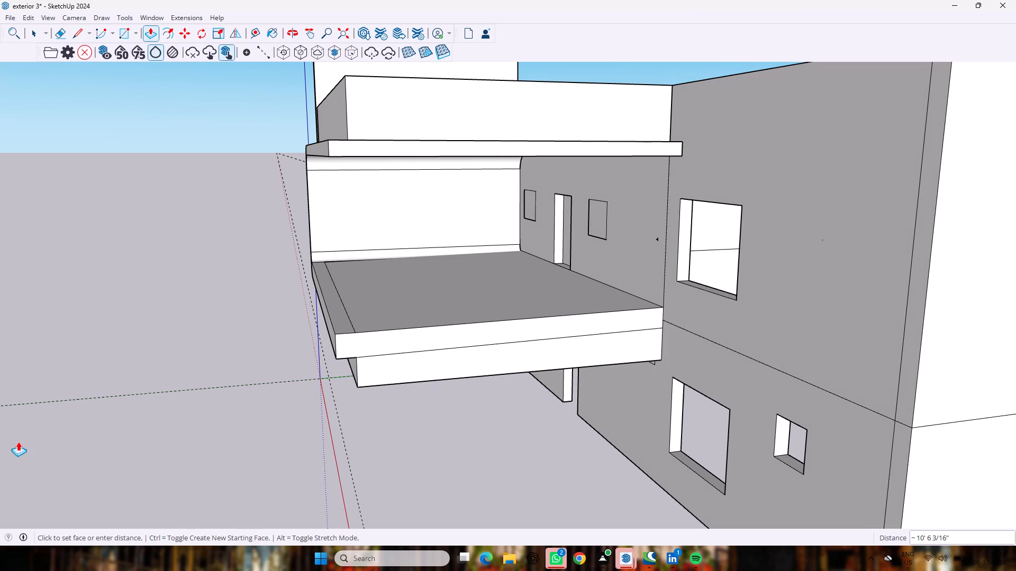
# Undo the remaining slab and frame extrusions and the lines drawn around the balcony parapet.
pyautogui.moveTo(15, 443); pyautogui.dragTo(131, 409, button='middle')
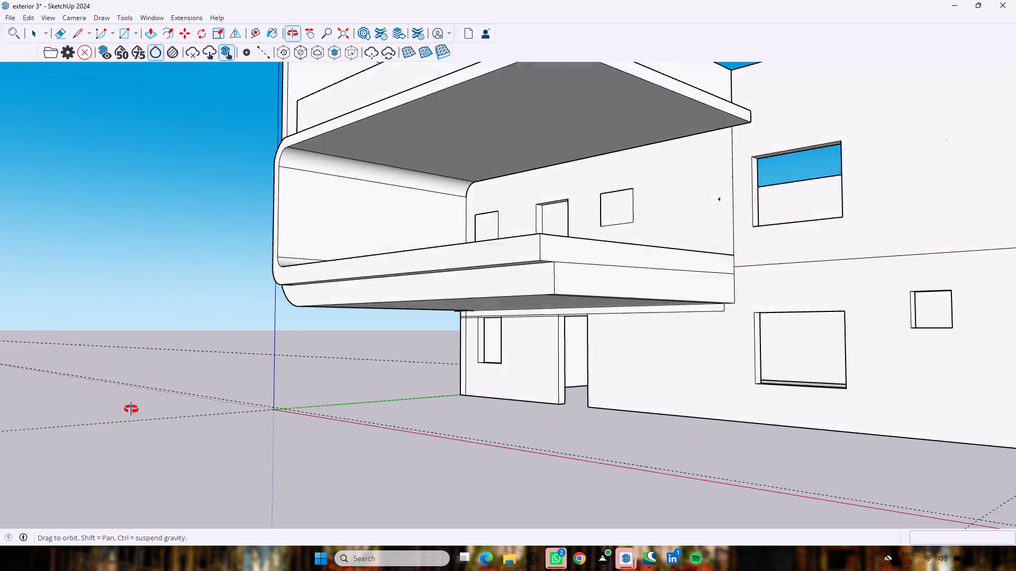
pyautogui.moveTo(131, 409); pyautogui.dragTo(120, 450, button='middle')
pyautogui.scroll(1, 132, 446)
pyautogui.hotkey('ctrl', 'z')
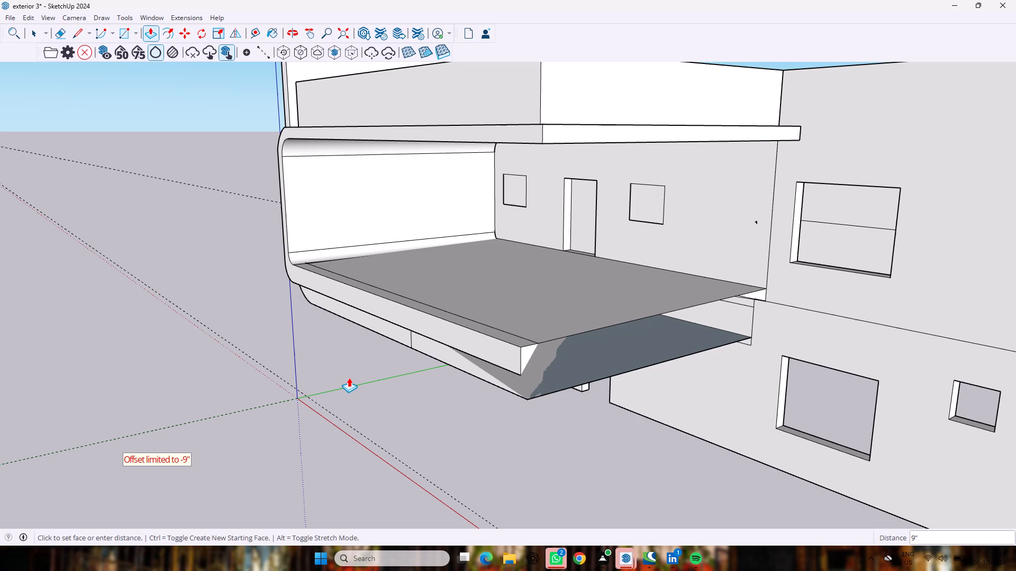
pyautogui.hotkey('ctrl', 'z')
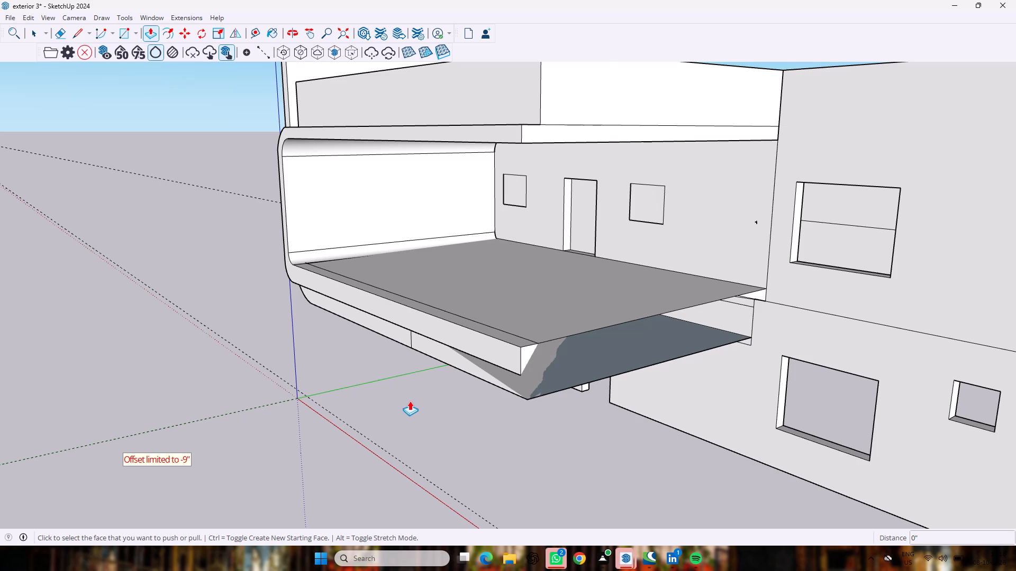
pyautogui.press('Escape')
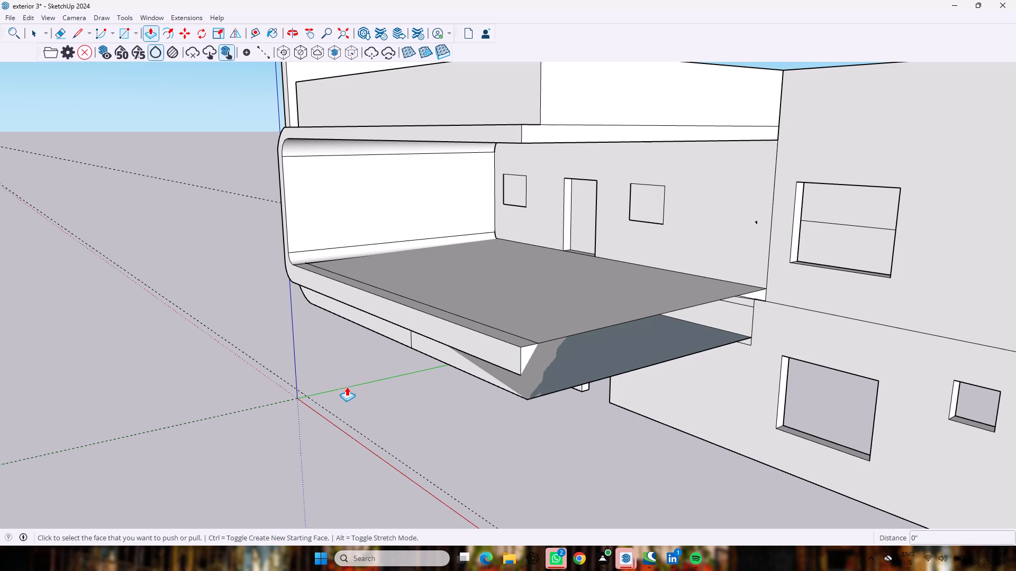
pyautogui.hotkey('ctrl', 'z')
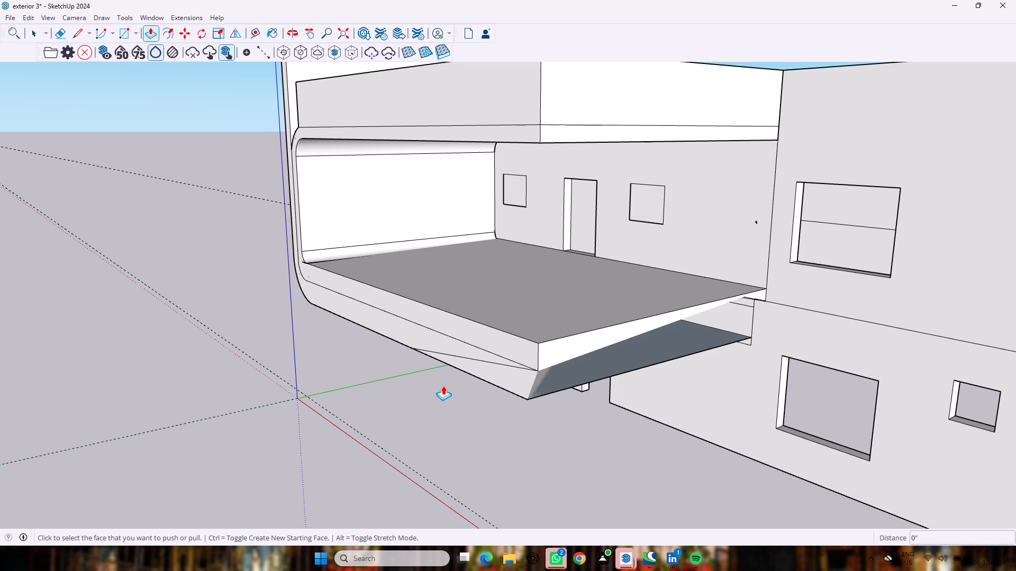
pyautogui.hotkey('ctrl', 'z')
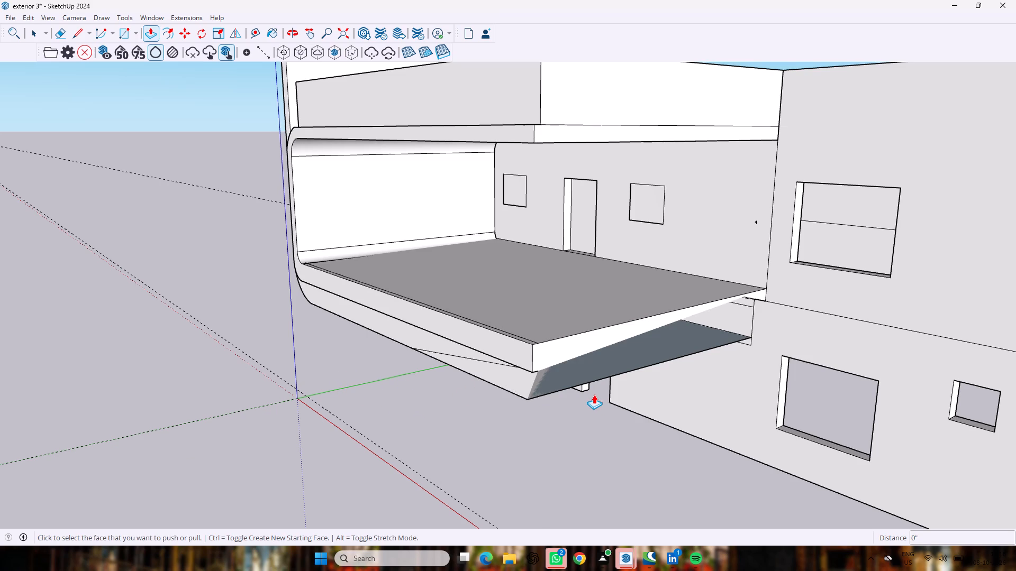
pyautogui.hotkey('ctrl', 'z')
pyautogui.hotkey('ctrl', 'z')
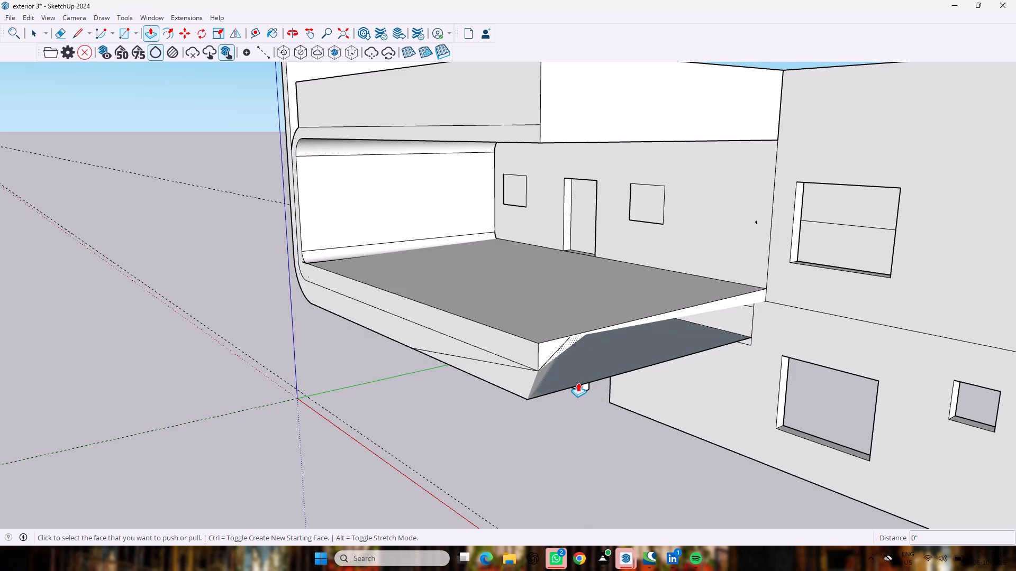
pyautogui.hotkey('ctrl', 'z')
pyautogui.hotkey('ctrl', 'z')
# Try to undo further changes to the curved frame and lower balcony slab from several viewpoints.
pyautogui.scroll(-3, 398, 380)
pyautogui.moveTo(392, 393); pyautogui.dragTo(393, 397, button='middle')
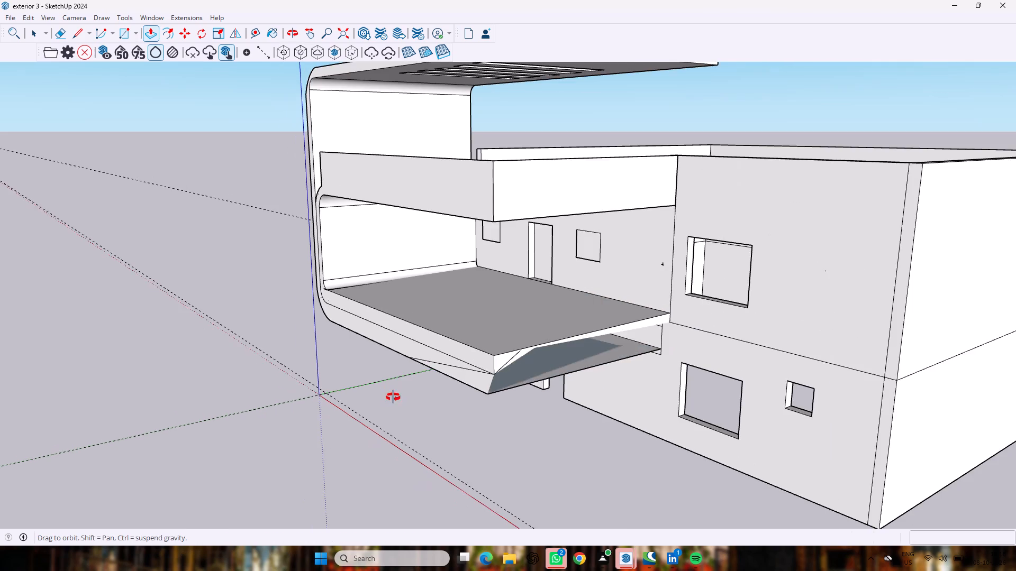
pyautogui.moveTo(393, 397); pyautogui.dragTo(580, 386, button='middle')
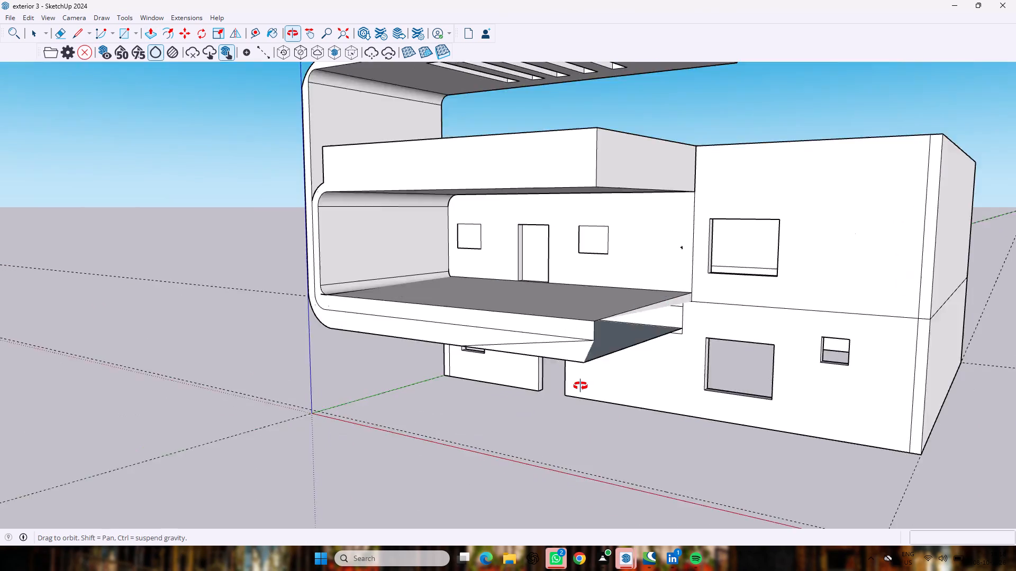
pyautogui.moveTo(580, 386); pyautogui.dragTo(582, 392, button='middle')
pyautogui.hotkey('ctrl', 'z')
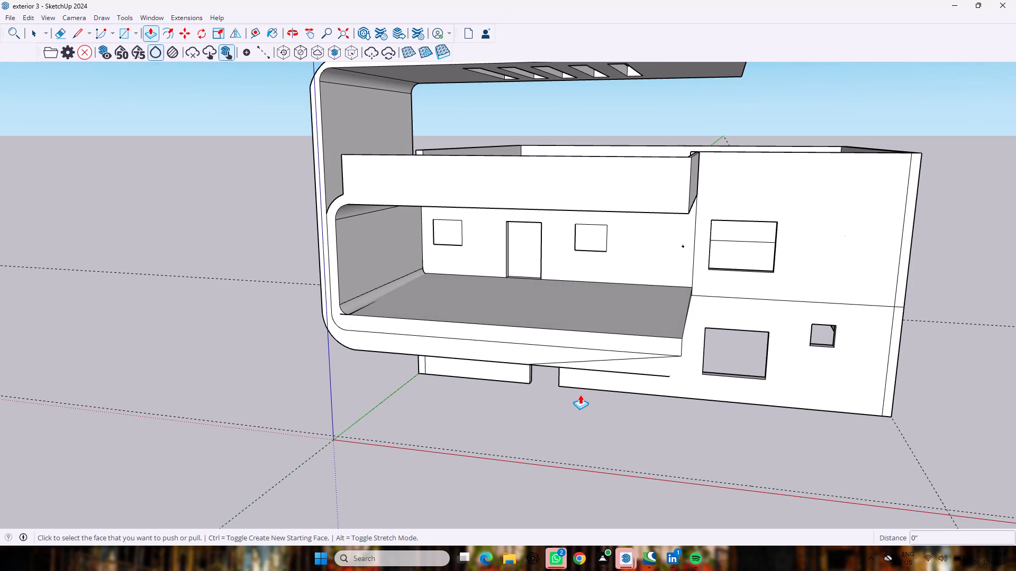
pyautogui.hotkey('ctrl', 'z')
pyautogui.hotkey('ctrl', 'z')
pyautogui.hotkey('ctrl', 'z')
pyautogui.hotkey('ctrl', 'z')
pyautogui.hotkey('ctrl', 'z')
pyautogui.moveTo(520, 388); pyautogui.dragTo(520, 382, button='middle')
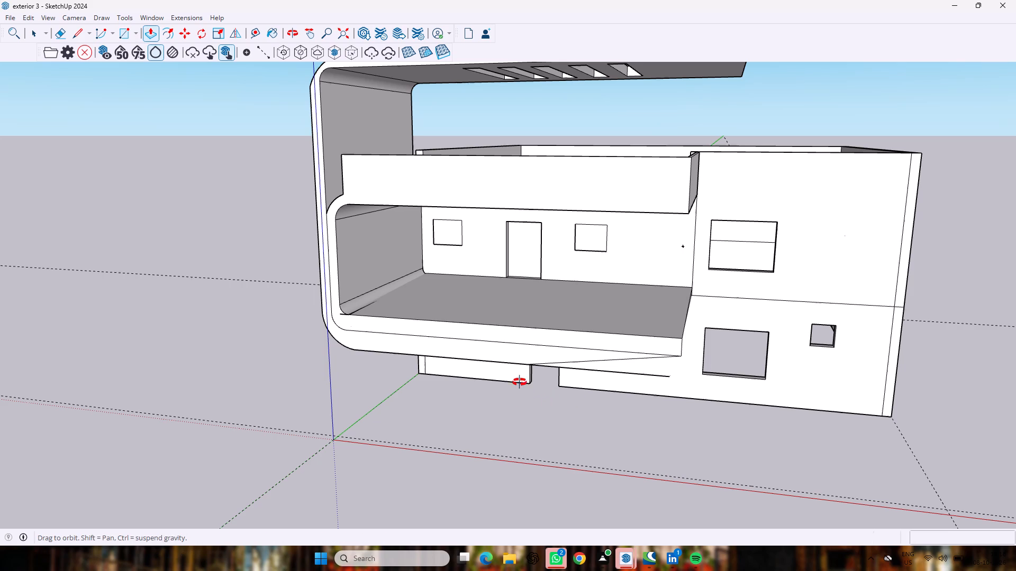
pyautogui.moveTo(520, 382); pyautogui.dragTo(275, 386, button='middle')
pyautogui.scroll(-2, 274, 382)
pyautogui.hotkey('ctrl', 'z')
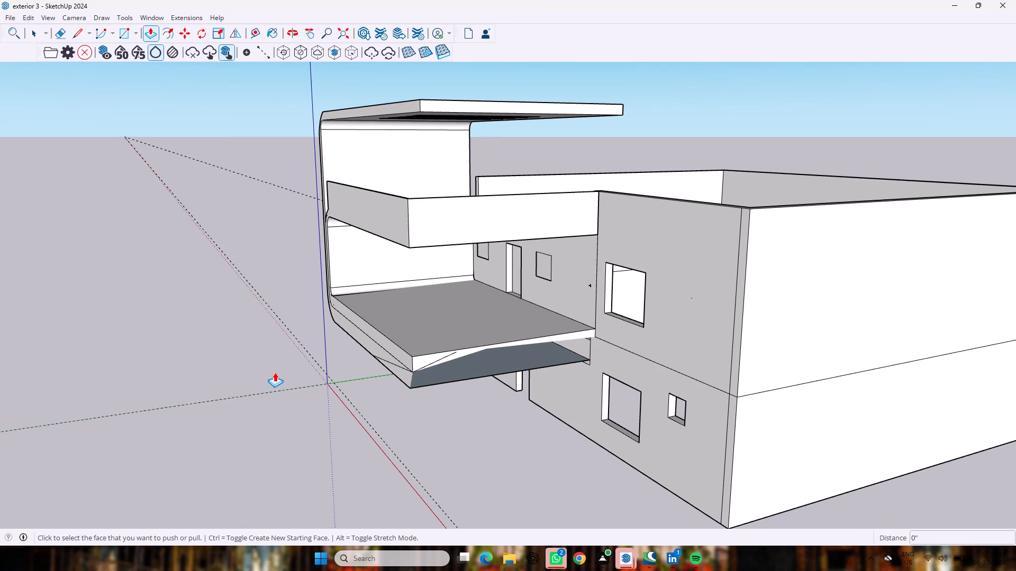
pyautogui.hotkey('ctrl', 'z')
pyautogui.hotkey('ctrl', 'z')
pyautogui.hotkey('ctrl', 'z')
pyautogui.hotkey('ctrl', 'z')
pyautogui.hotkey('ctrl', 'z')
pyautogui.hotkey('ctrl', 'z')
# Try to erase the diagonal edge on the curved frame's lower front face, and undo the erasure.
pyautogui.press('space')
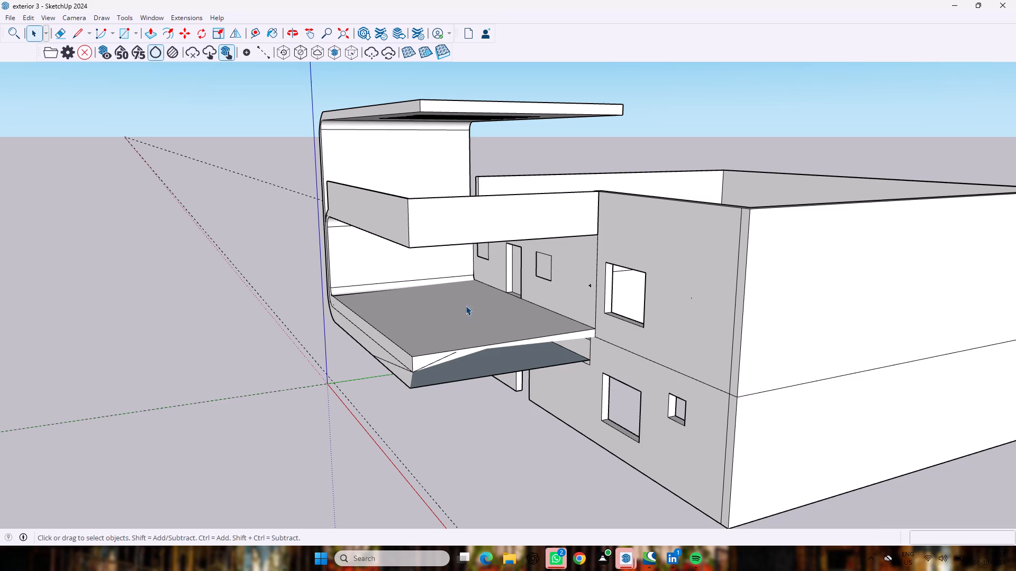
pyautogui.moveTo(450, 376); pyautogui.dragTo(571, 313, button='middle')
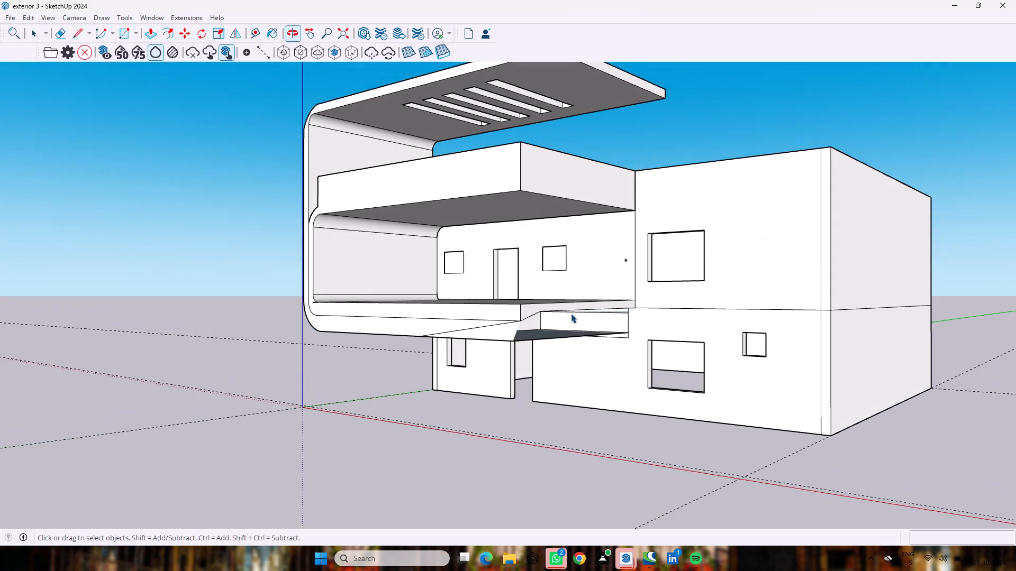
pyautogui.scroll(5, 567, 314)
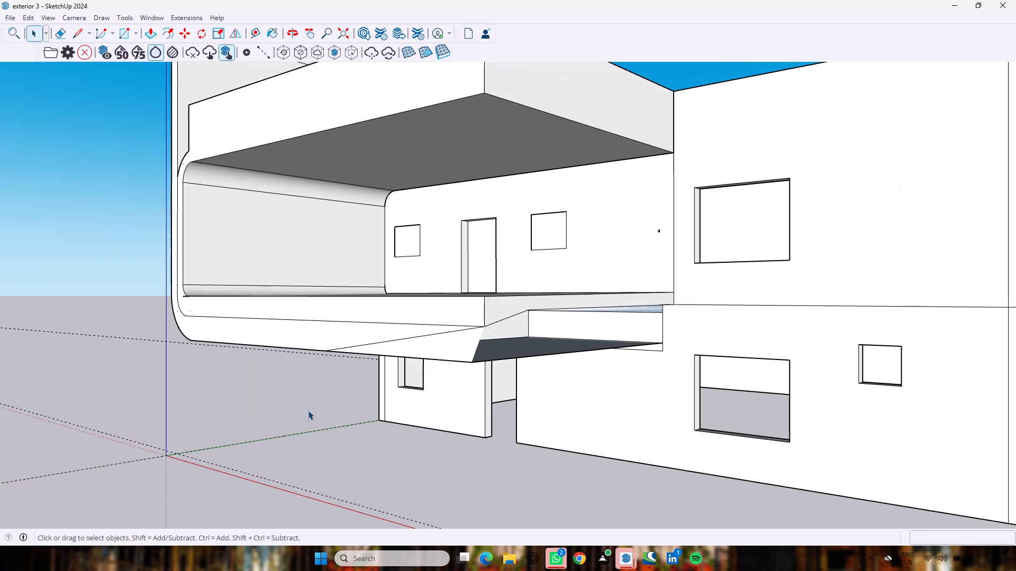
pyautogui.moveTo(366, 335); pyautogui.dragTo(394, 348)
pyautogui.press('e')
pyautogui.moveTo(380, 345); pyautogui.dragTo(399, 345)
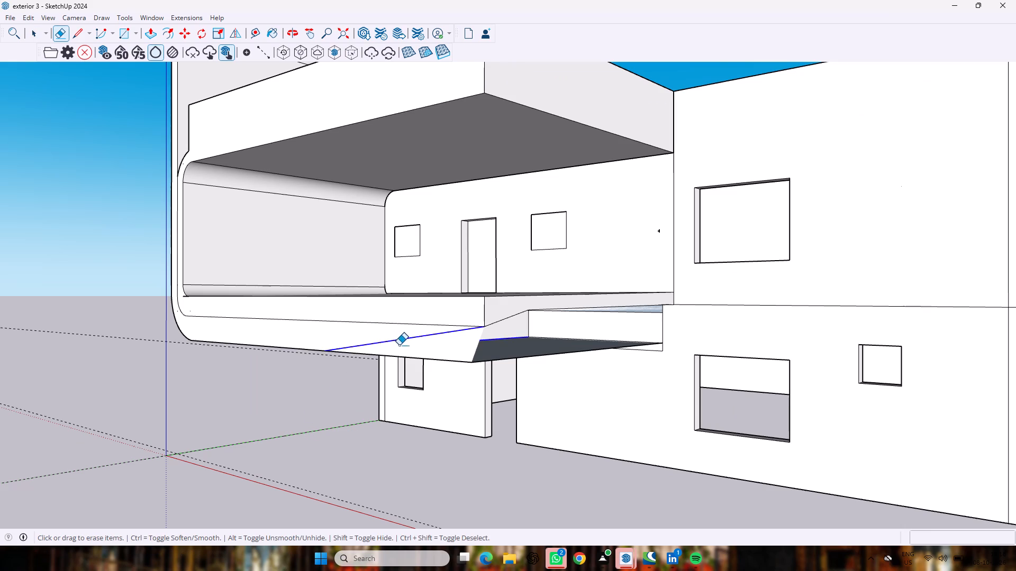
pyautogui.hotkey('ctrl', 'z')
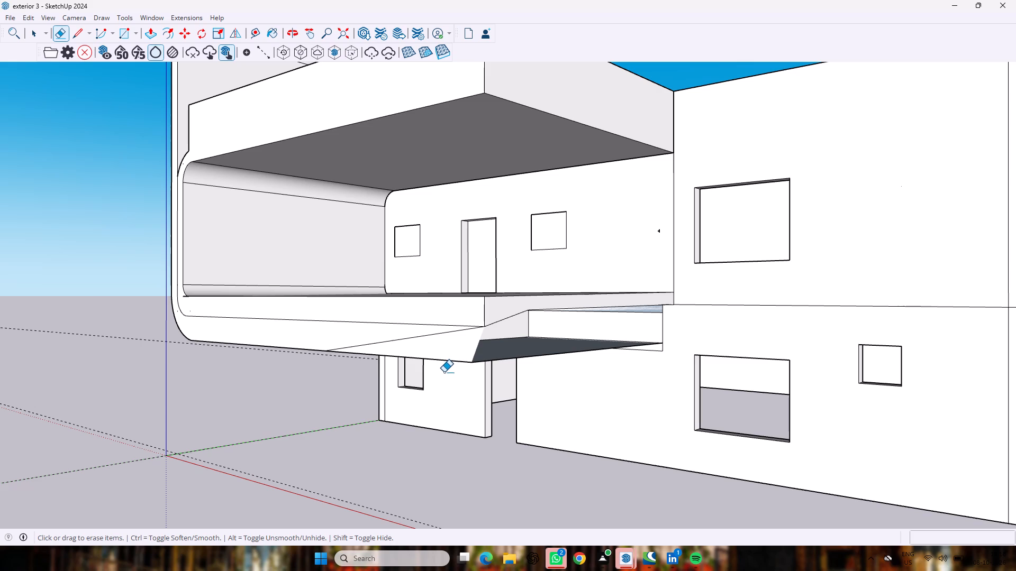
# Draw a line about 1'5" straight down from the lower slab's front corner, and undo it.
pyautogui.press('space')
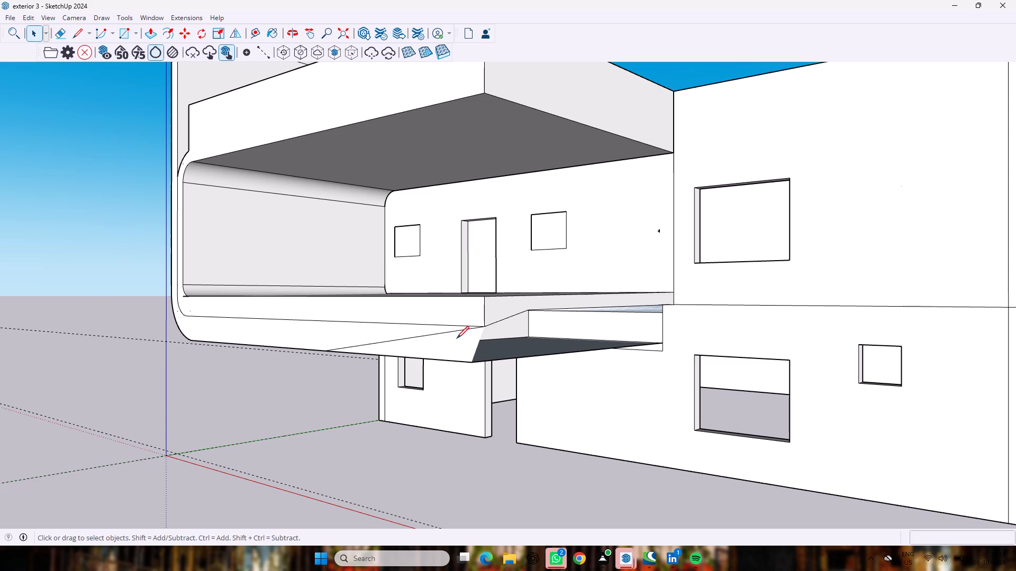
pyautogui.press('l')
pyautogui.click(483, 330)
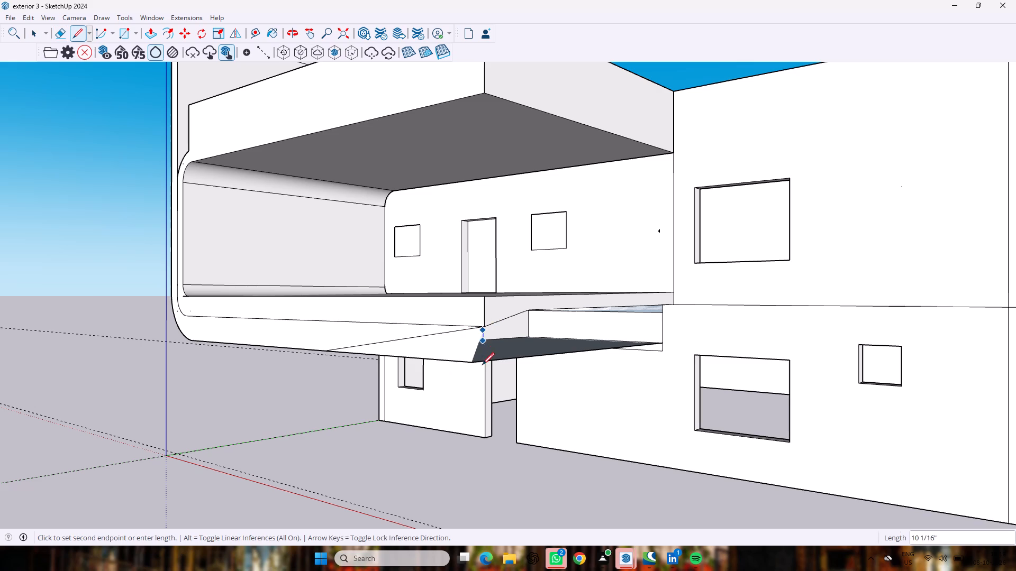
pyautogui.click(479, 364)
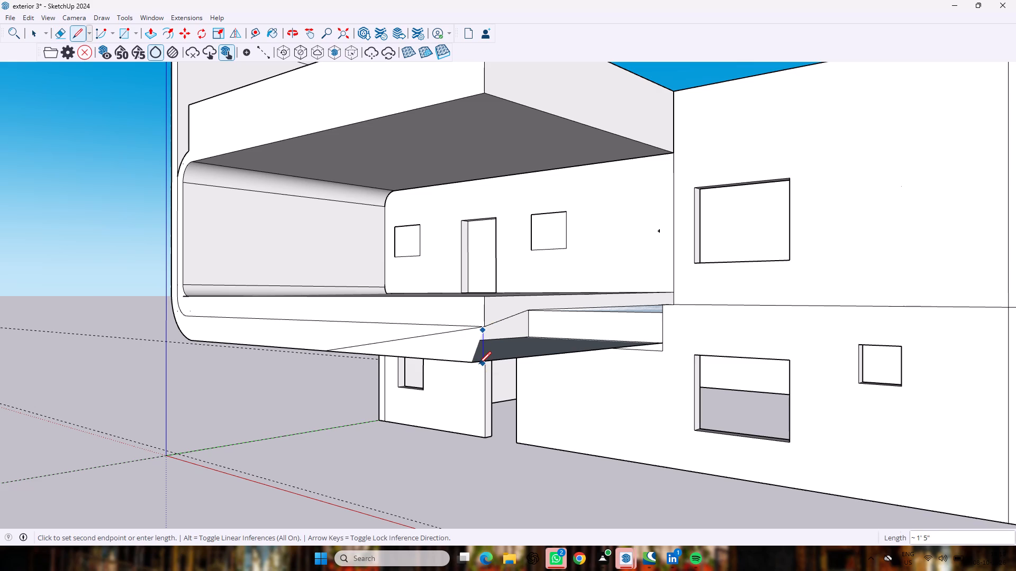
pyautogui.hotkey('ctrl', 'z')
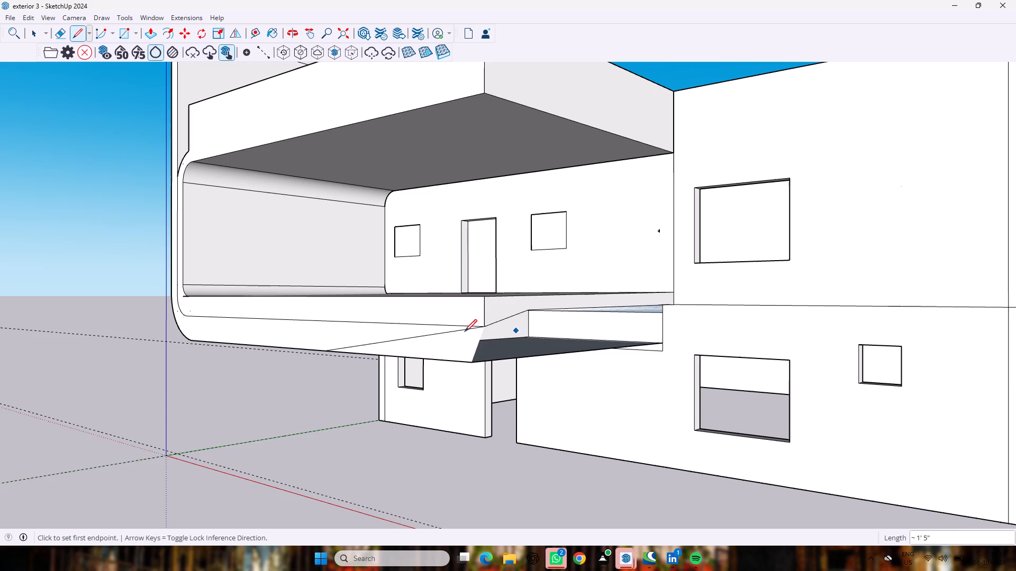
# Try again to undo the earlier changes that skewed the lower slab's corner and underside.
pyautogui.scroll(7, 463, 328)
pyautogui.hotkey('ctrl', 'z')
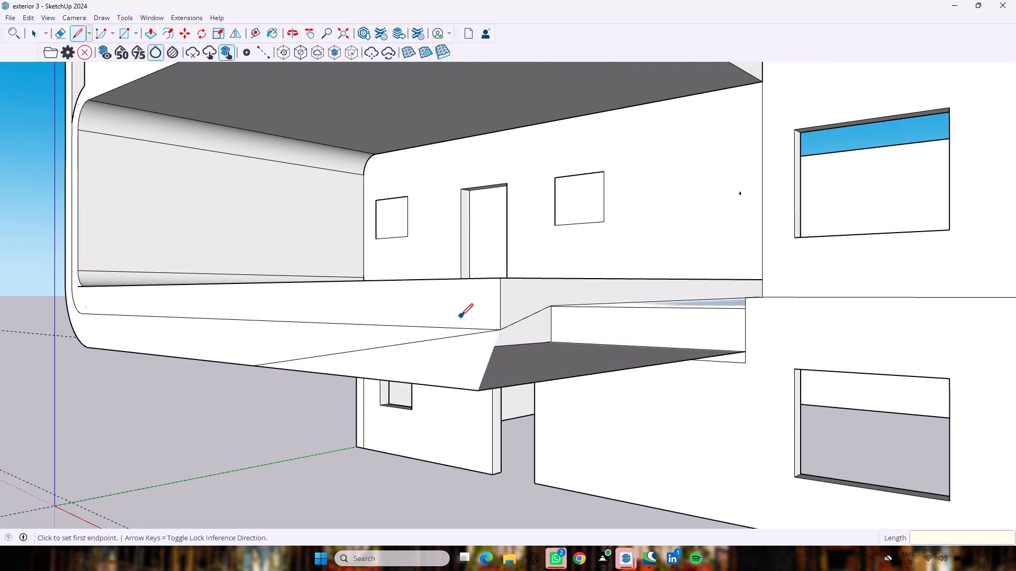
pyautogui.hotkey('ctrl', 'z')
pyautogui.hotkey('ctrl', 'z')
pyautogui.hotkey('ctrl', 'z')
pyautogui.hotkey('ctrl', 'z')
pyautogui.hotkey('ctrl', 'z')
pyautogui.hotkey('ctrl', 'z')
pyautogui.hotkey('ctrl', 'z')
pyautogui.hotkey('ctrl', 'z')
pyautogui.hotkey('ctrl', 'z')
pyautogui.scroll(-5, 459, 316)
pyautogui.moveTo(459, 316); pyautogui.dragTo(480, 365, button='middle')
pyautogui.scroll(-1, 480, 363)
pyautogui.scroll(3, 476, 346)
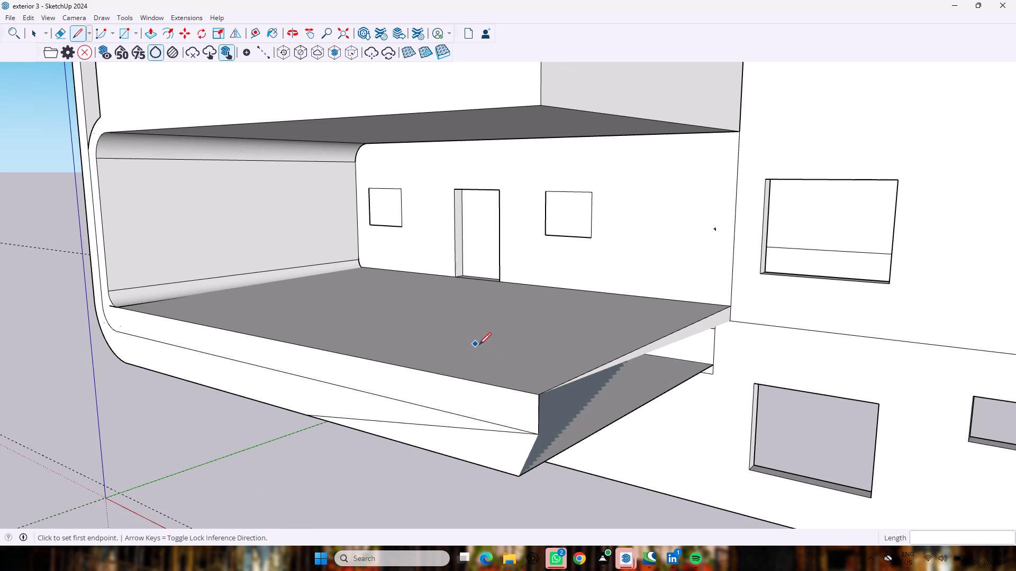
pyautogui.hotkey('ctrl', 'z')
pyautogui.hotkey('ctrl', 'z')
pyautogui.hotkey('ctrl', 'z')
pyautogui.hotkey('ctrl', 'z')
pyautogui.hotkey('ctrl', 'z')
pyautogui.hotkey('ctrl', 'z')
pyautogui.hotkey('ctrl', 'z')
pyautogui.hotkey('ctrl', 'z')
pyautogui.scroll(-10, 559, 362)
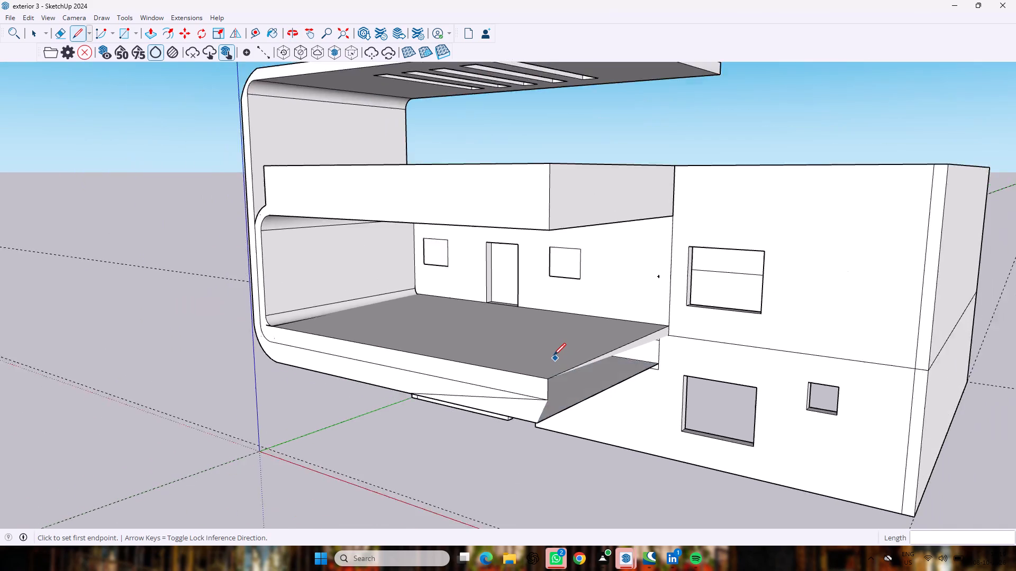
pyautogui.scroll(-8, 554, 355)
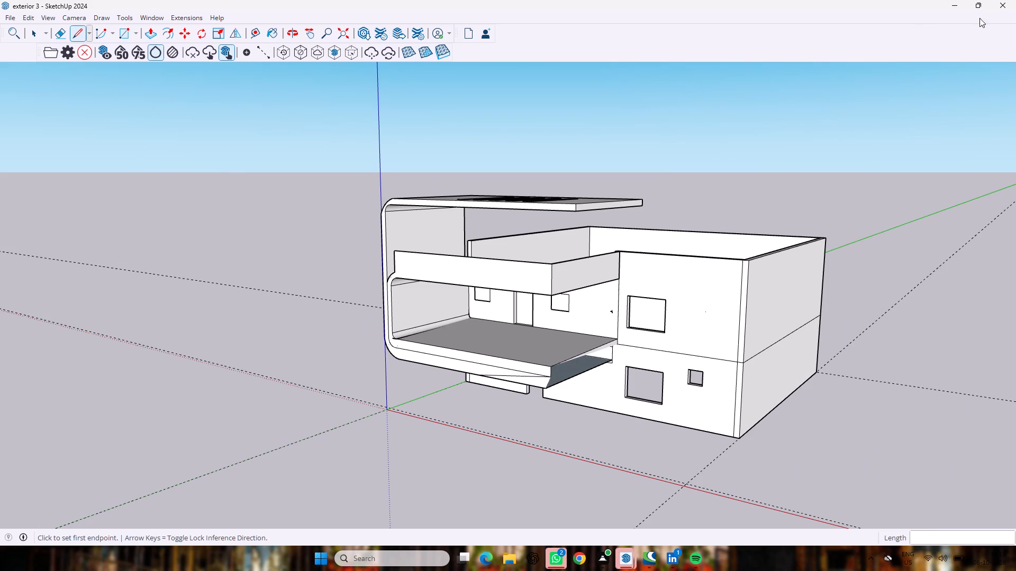
# Close the exterior 3 model and the WhatsApp, LinkedIn and SketchUp welcome windows.
pyautogui.click(1008, 5)
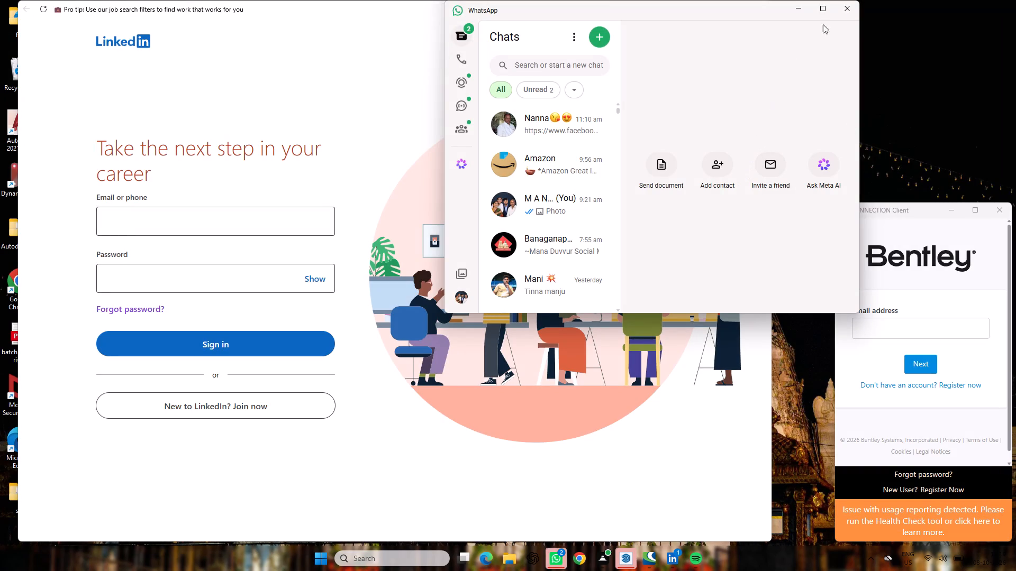
pyautogui.click(851, 3)
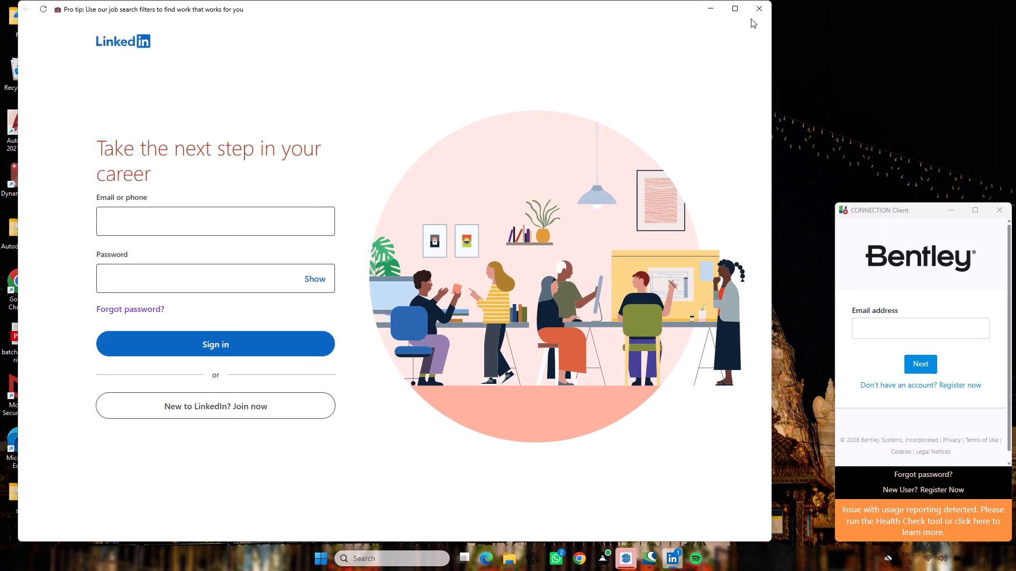
pyautogui.doubleClick(759, 1)
pyautogui.click(755, 7)
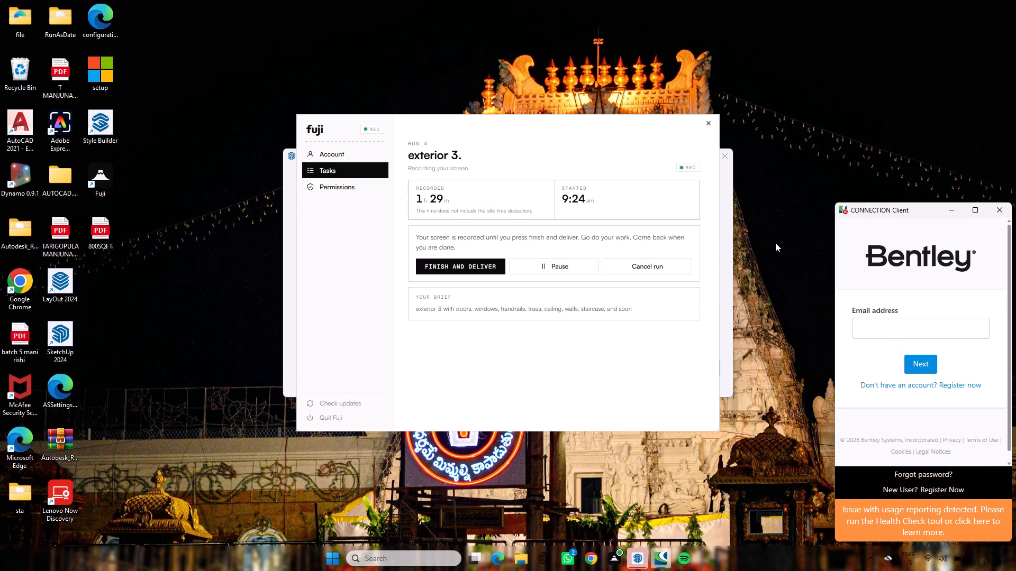
pyautogui.click(725, 154)
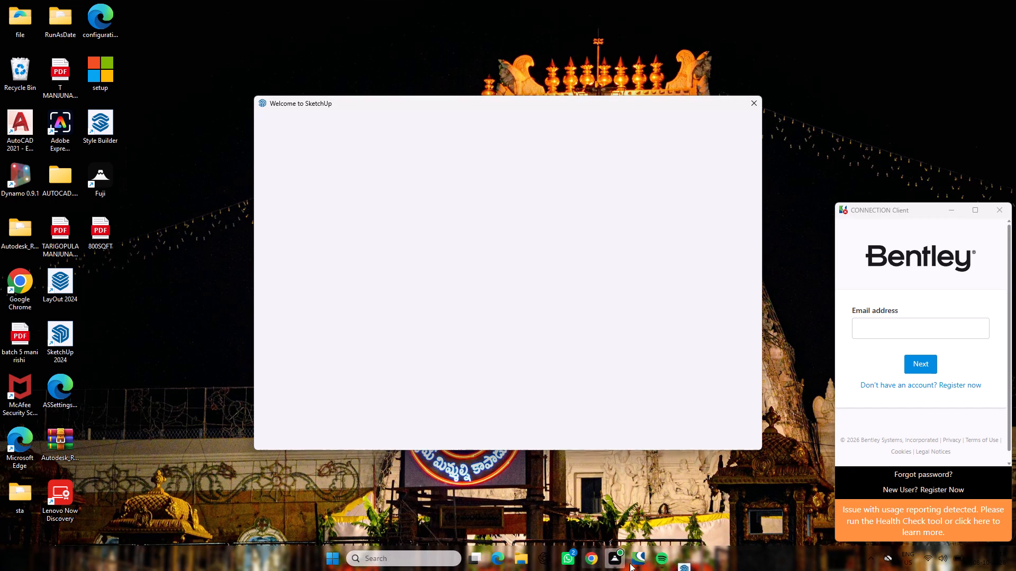
# Reopen the exterior 3 model from SketchUp's welcome window.
pyautogui.click(427, 369)
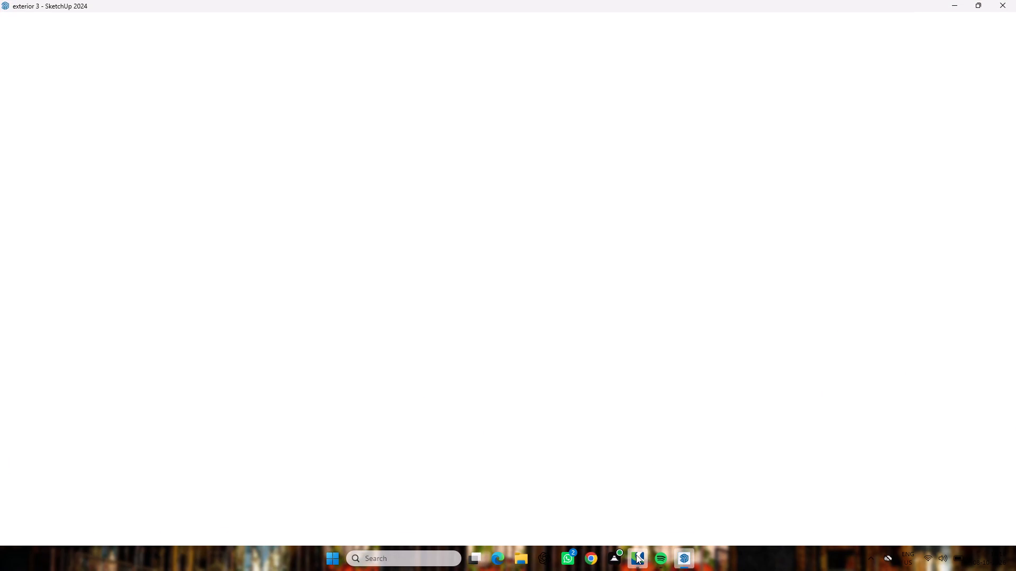
# Close the Bentley CONNECTION Client and Spotify while the model loads.
pyautogui.click(649, 465)
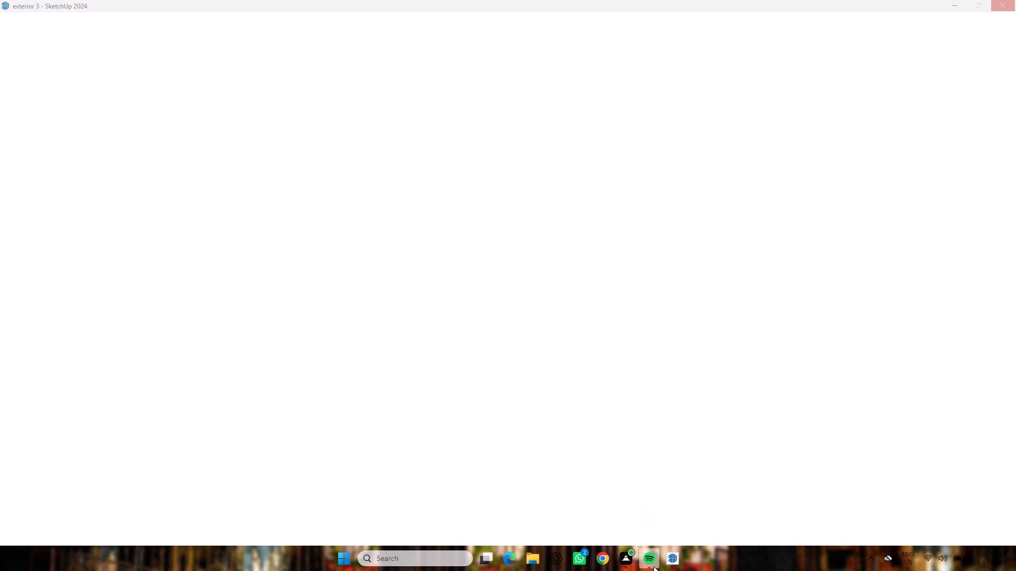
pyautogui.click(694, 455)
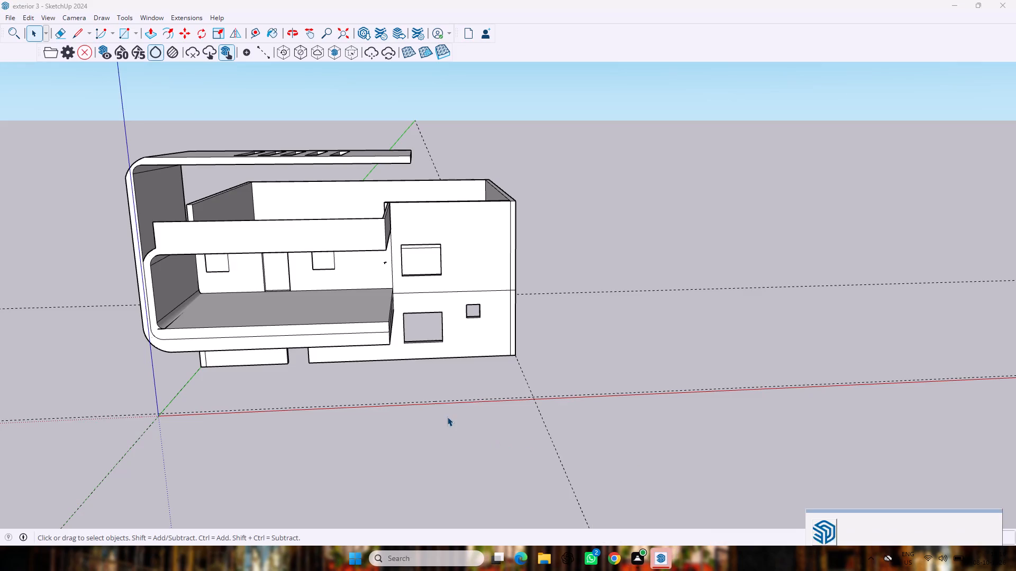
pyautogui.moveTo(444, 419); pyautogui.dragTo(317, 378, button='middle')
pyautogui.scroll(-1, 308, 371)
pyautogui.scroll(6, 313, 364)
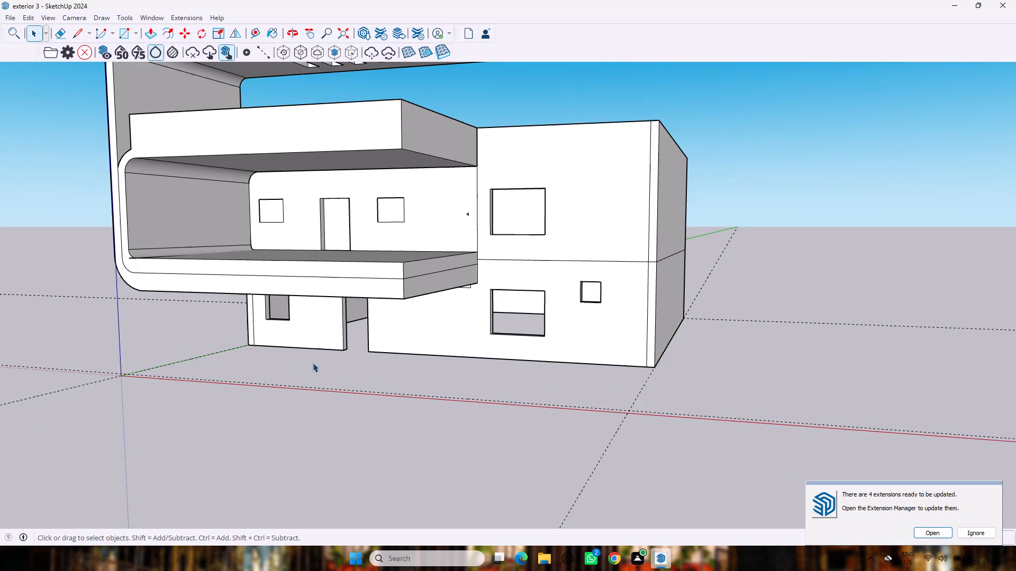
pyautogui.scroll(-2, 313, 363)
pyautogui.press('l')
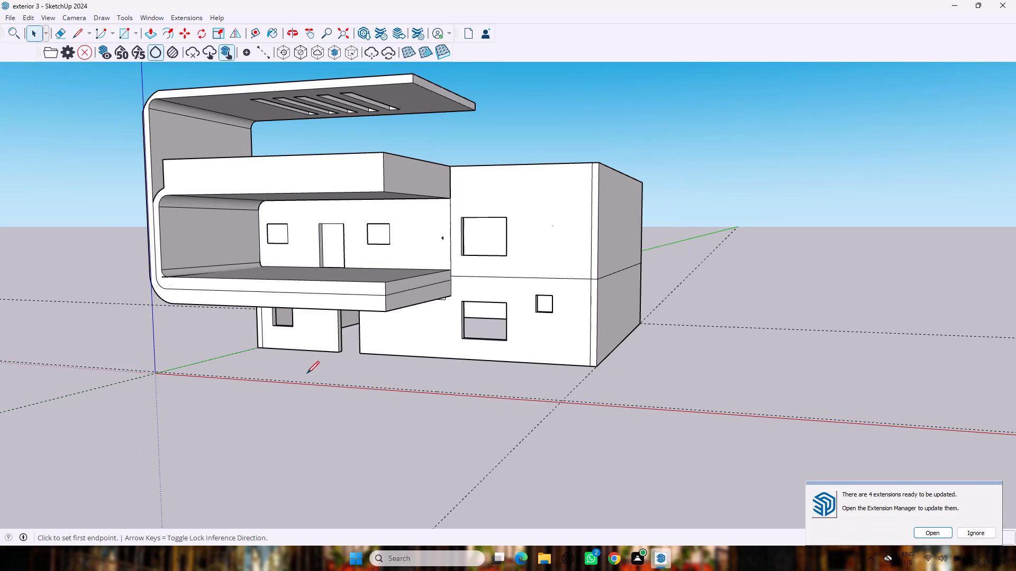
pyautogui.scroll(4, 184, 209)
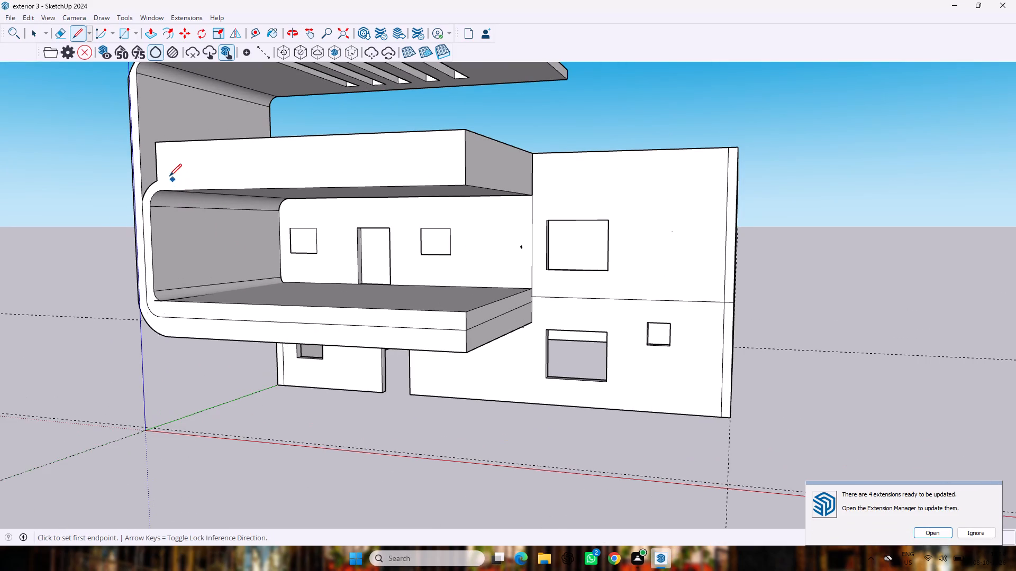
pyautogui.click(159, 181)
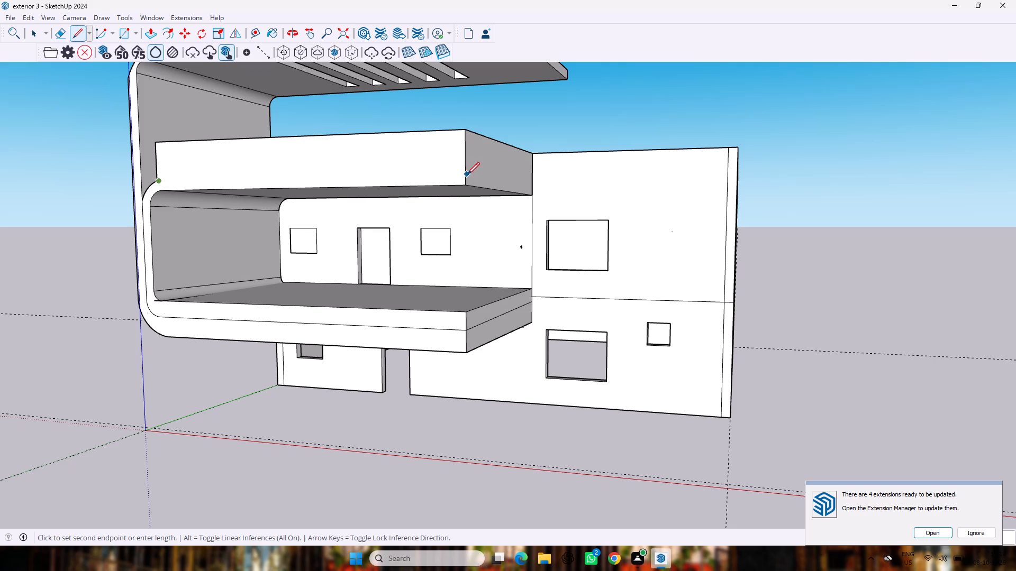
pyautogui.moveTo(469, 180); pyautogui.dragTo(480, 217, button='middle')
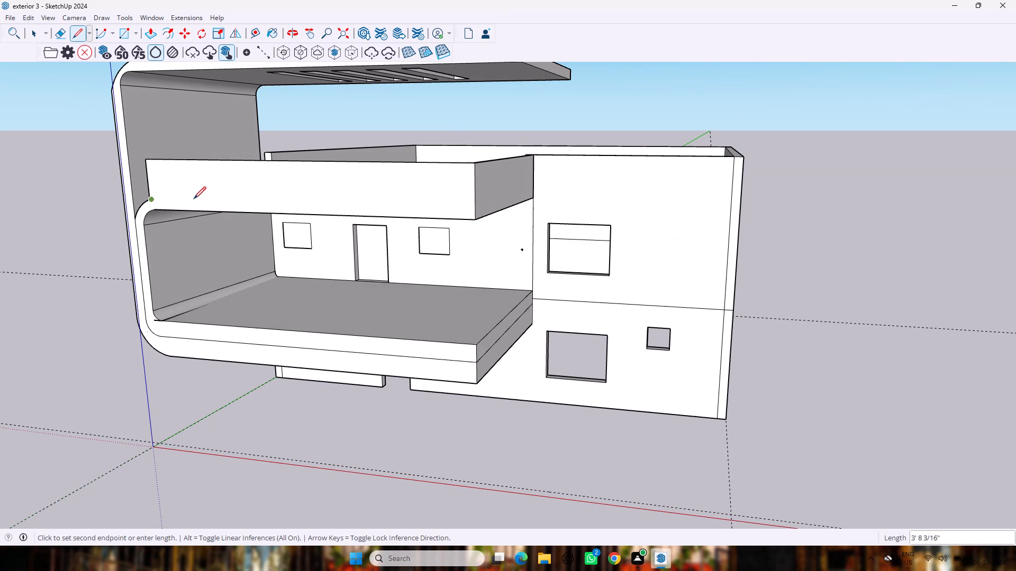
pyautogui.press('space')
# Draw a line about 25' 10" across the upper balcony's front face, from the inner curved frame's outer arc end to the far edge.
pyautogui.scroll(10, 145, 199)
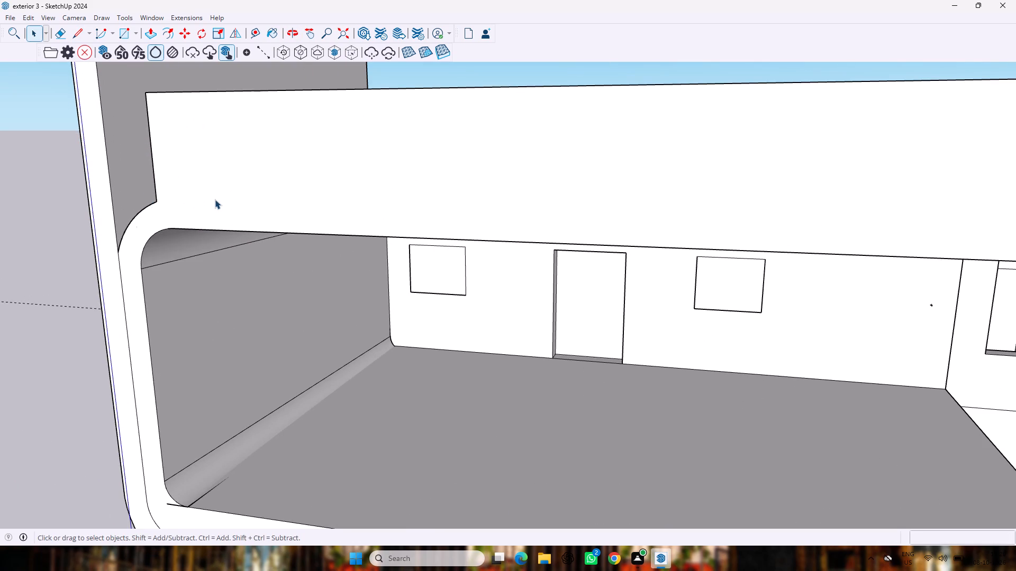
pyautogui.press('l')
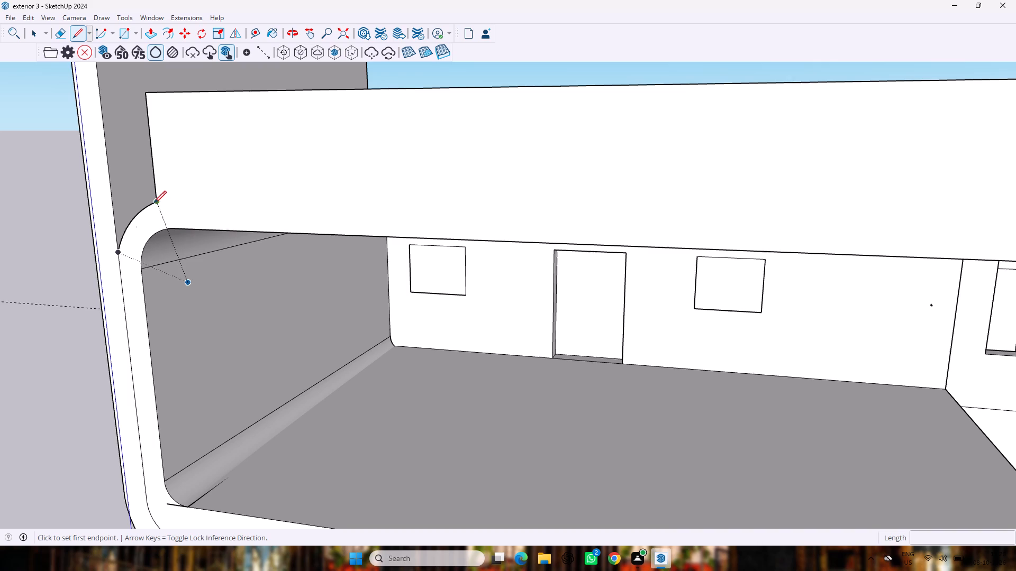
pyautogui.click(154, 203)
pyautogui.scroll(-9, 483, 196)
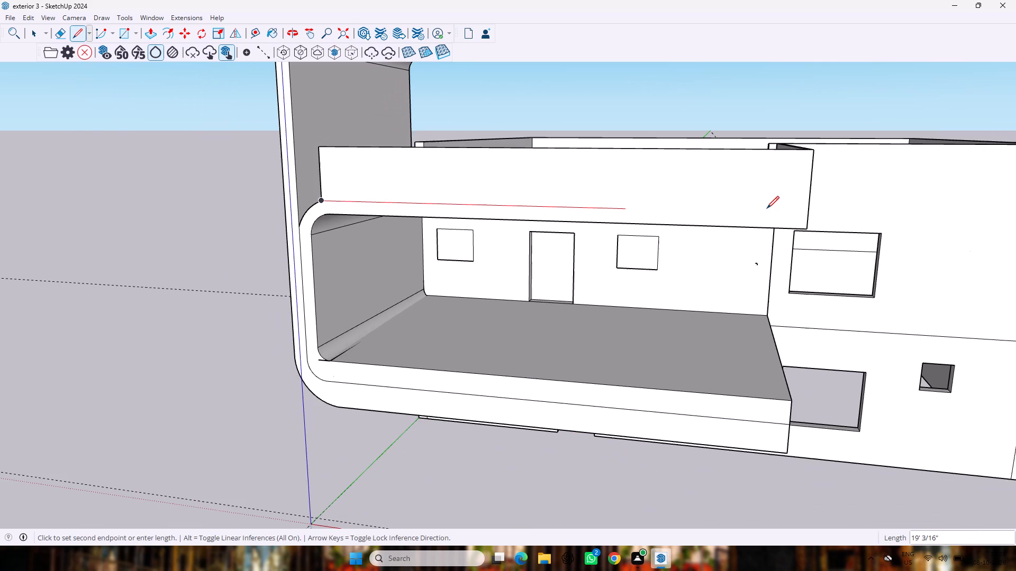
pyautogui.click(808, 213)
# Continue the line 17' 4" along the upper balcony's side face to the house wall.
pyautogui.moveTo(837, 203); pyautogui.dragTo(485, 235, button='middle')
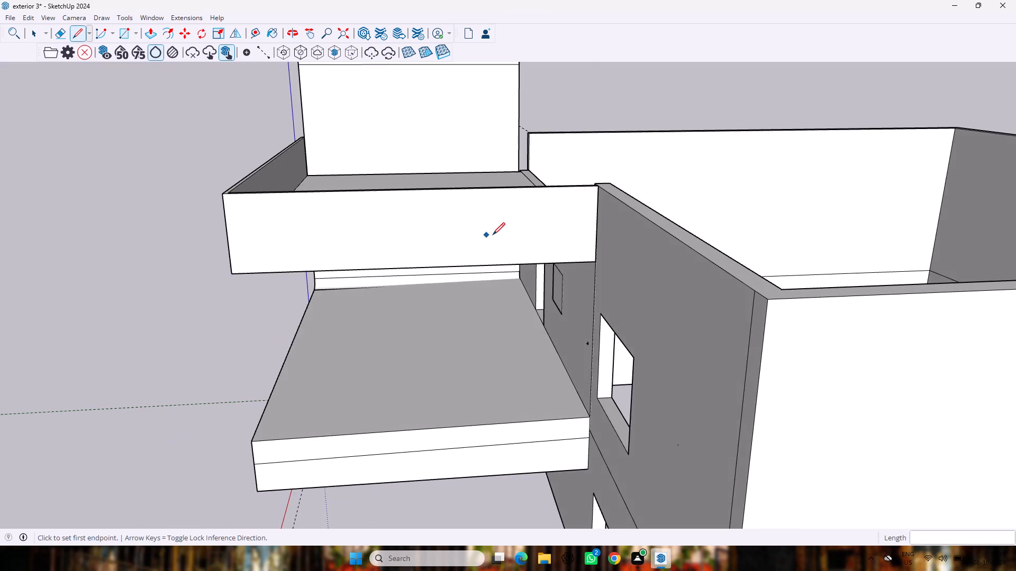
pyautogui.scroll(-6, 493, 235)
pyautogui.moveTo(489, 236); pyautogui.dragTo(612, 205, button='middle')
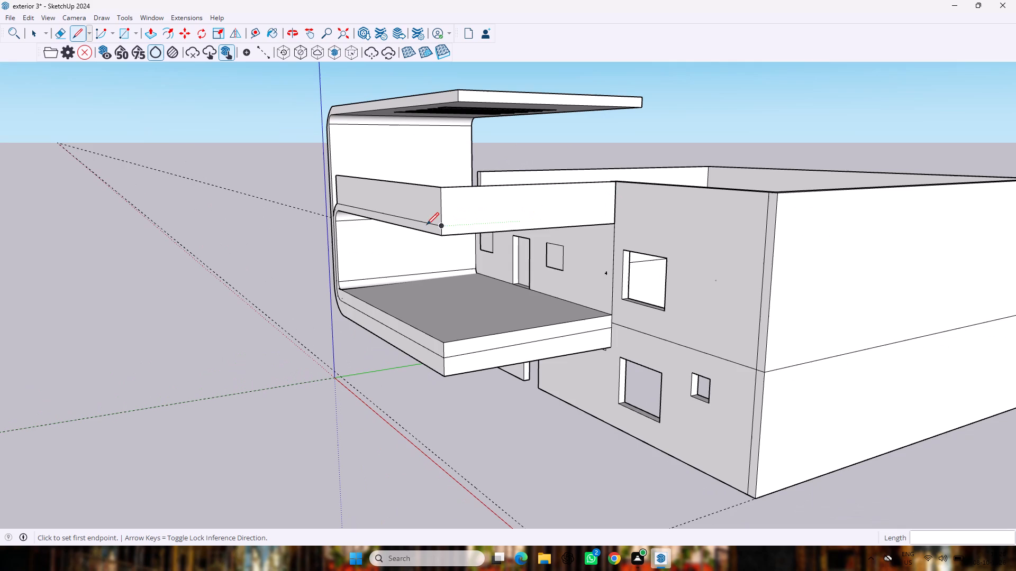
pyautogui.click(440, 229)
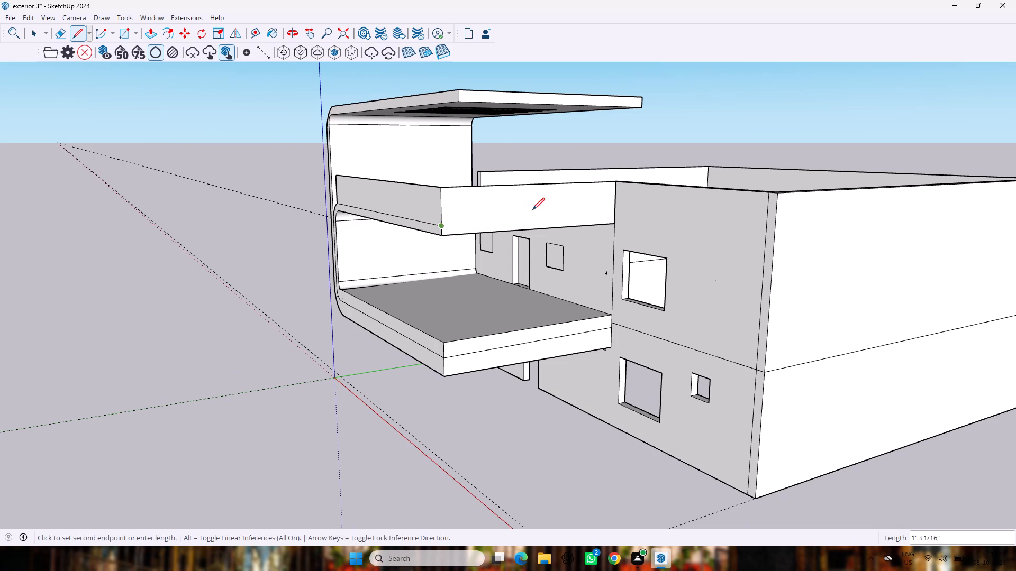
pyautogui.click(615, 215)
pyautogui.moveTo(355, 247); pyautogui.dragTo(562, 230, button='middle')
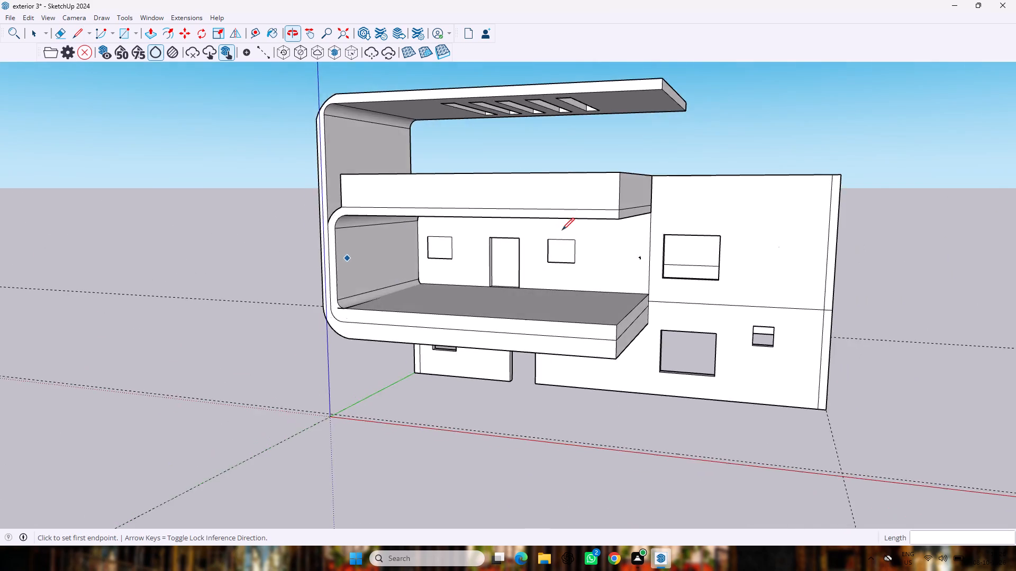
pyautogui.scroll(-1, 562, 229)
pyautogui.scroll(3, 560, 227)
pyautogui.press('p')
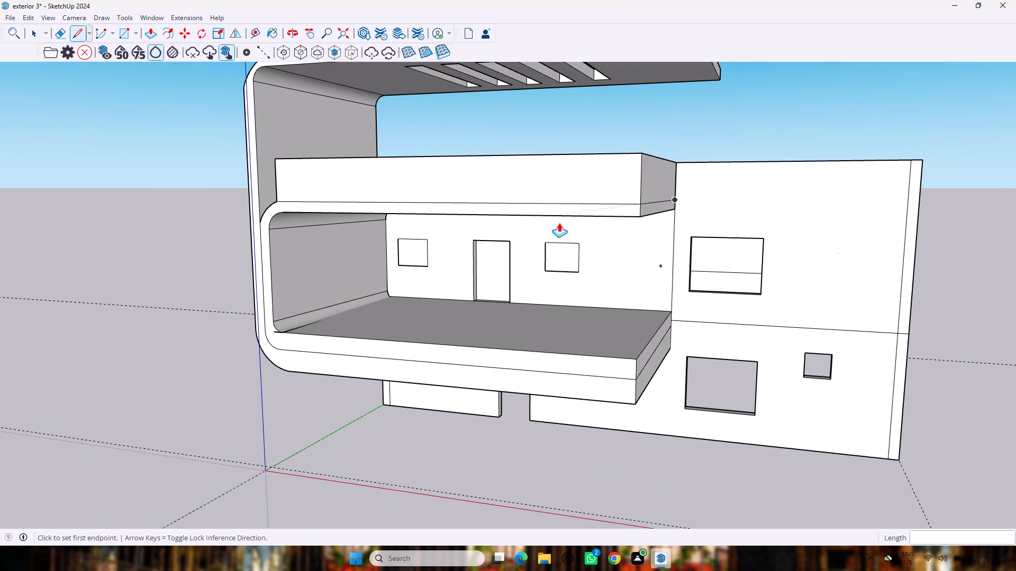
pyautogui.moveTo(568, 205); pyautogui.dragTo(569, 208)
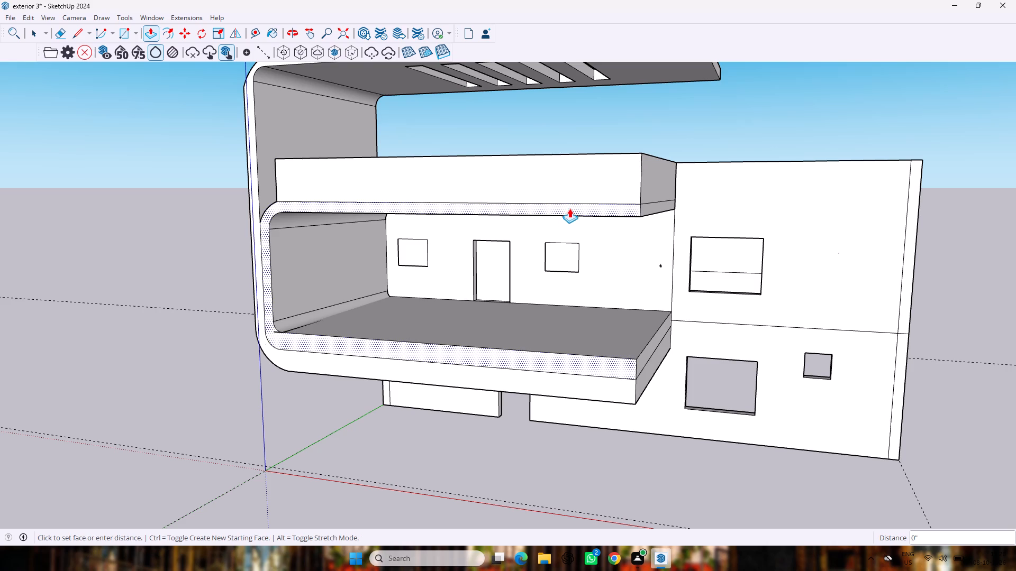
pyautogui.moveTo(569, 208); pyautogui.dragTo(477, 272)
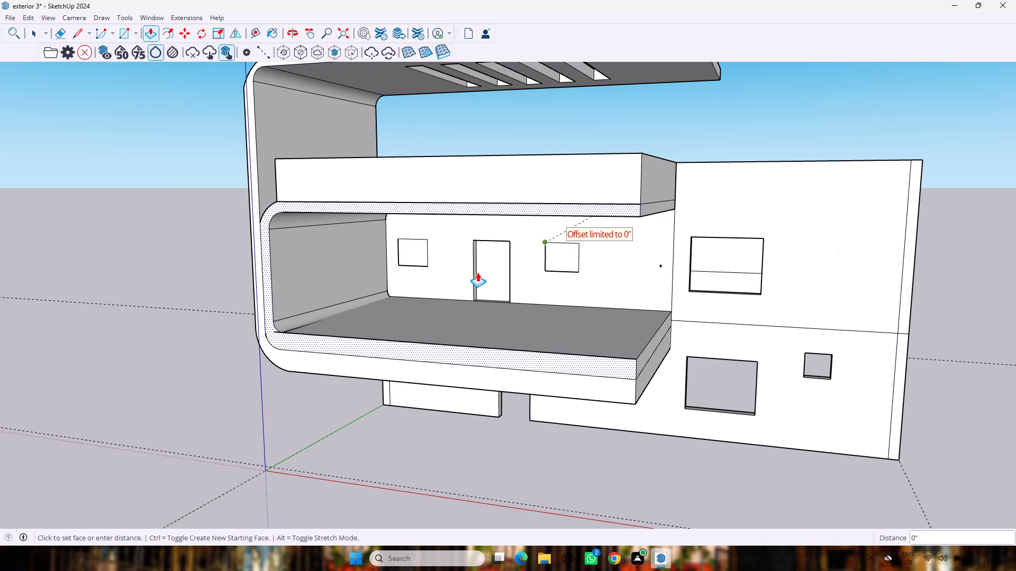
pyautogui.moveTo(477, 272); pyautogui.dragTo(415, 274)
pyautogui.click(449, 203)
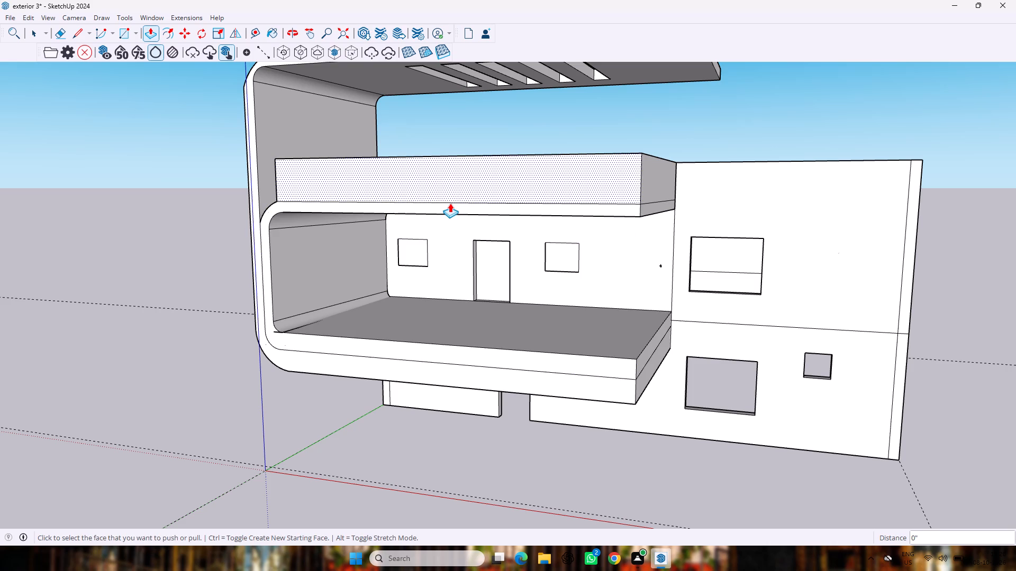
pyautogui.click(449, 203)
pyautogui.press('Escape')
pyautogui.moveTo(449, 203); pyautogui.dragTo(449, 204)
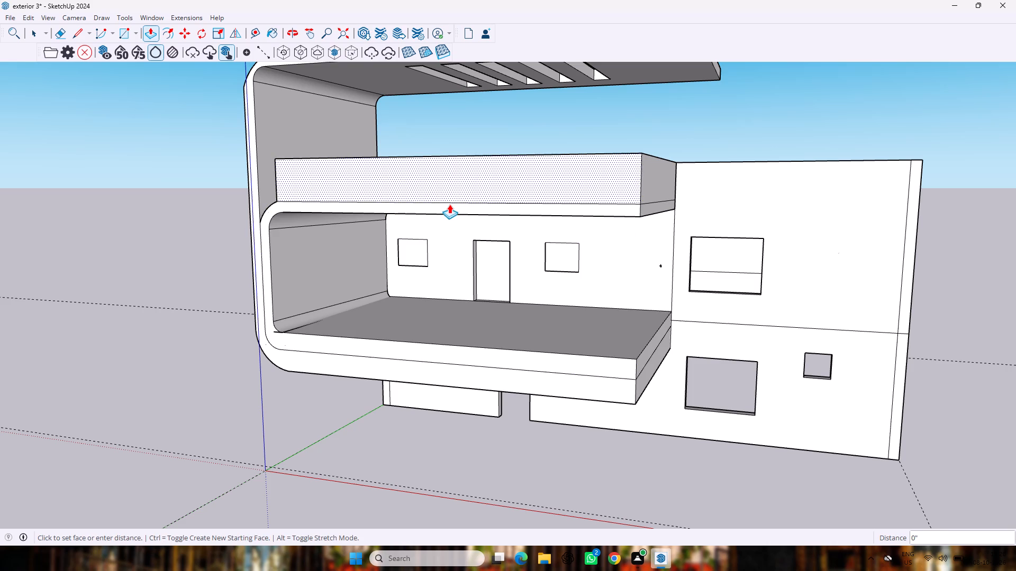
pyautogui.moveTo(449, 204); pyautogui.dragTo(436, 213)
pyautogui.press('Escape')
# Push/Pull the front face of the inner curved frame outward by 1'.
pyautogui.moveTo(449, 204); pyautogui.dragTo(389, 216)
pyautogui.write("1'")
pyautogui.press('Return')
# Push/Pull the side end face of the upper balcony slab, below the parapet, outward by 1'.
pyautogui.moveTo(641, 216); pyautogui.dragTo(460, 293, button='middle')
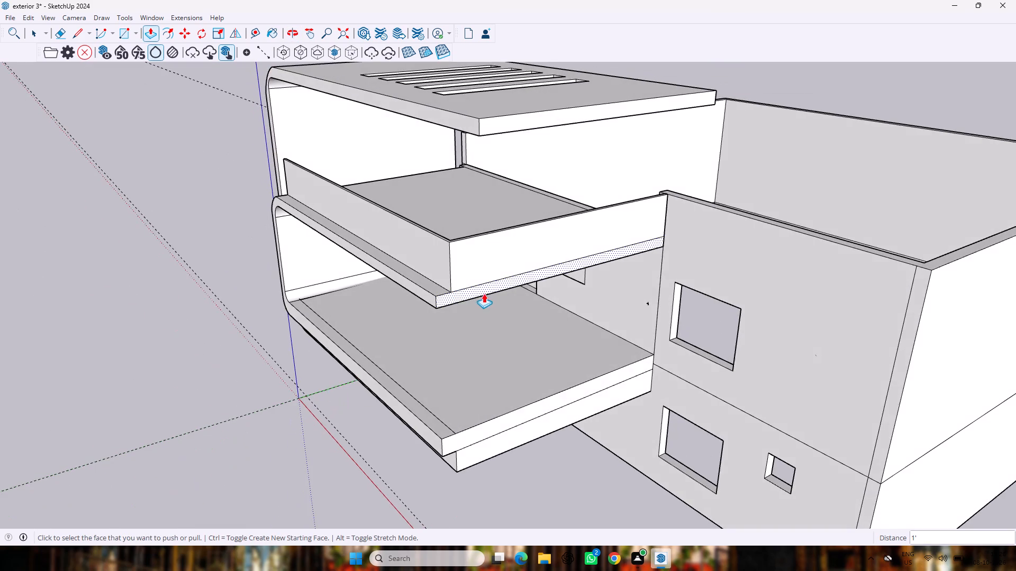
pyautogui.scroll(3, 484, 290)
pyautogui.moveTo(487, 285); pyautogui.dragTo(527, 317)
pyautogui.write("1'")
pyautogui.press('Return')
pyautogui.click(527, 317)
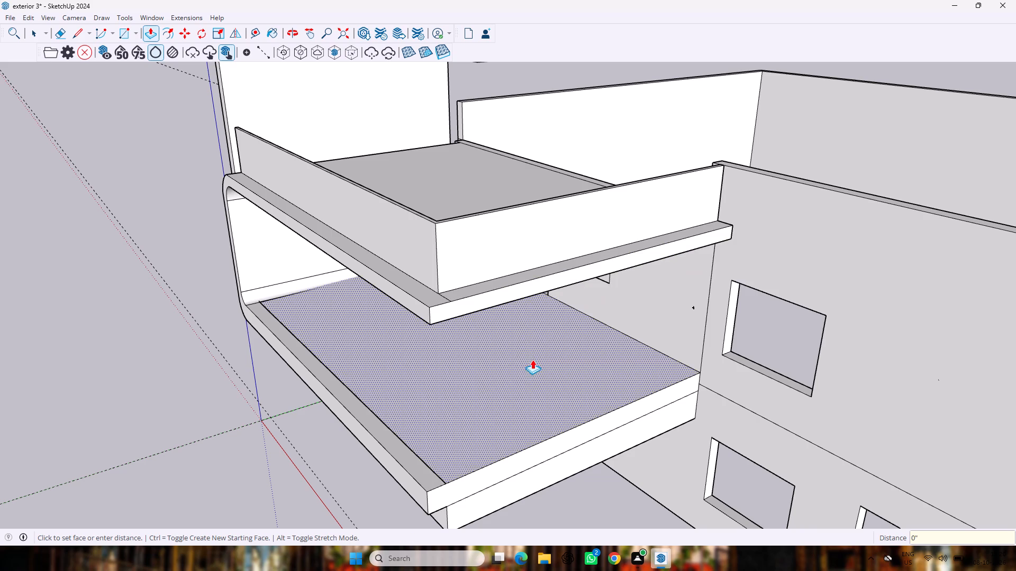
# Push/Pull the side end face of the lower balcony's upper slab layer outward by 1'.
pyautogui.scroll(1, 521, 435)
pyautogui.moveTo(559, 471); pyautogui.dragTo(534, 389, button='middle')
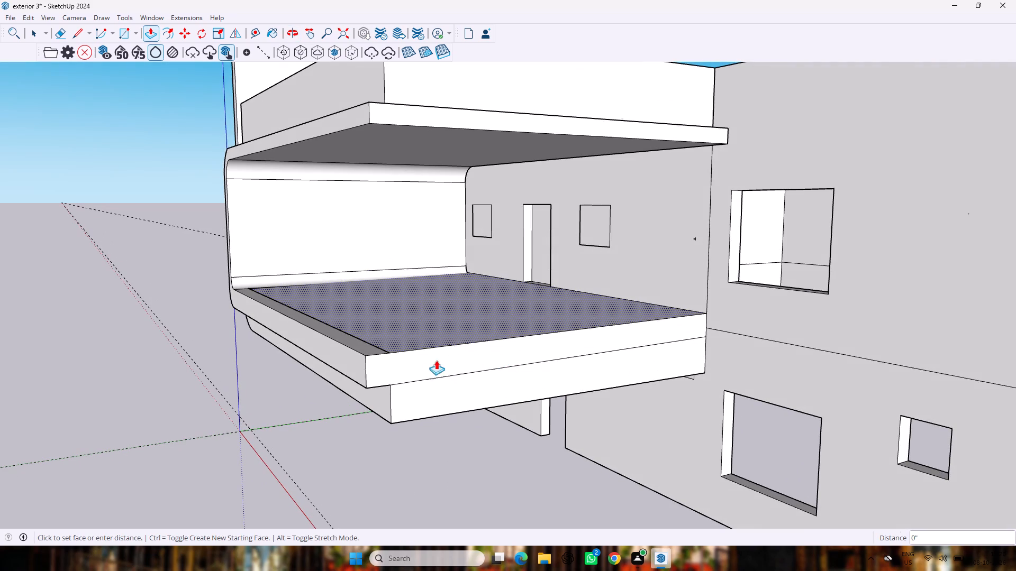
pyautogui.scroll(5, 375, 365)
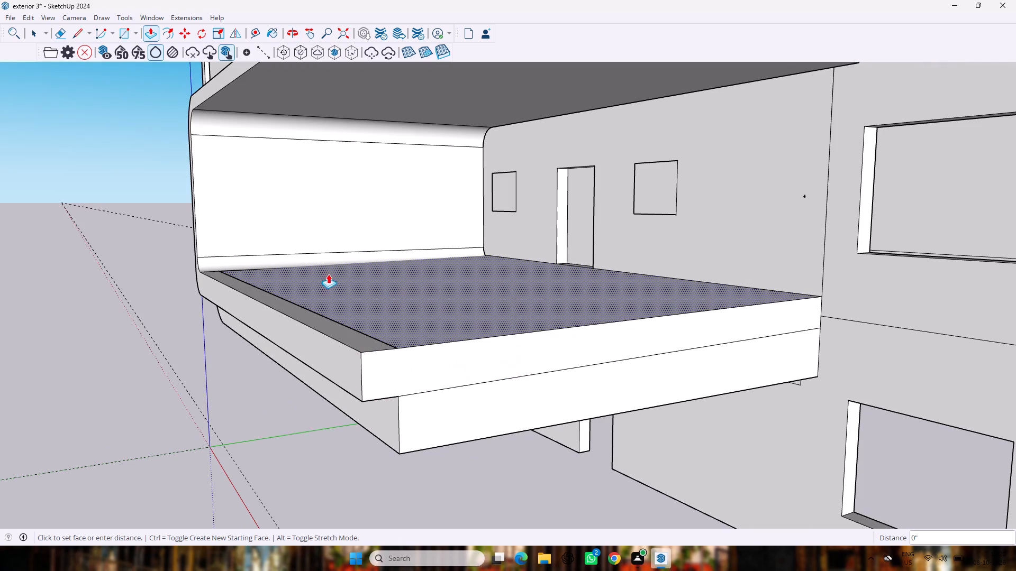
pyautogui.press('space')
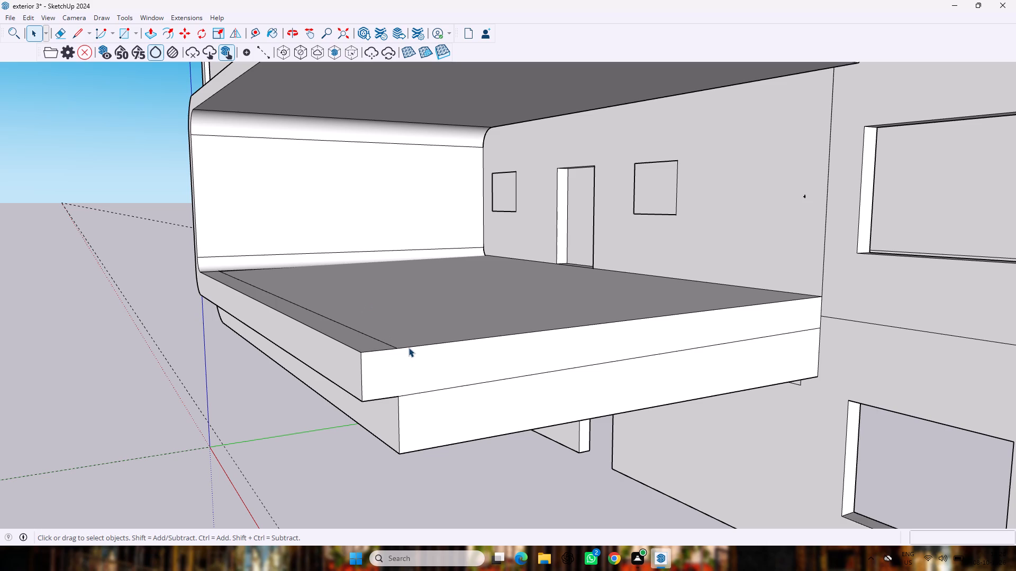
pyautogui.press('p')
pyautogui.moveTo(435, 362); pyautogui.dragTo(511, 409)
pyautogui.write("1'")
pyautogui.press('Return')
# Examine the extended balcony slabs and curved frame from the front and the corner.
pyautogui.scroll(-4, 507, 395)
pyautogui.moveTo(312, 423); pyautogui.dragTo(556, 353, button='middle')
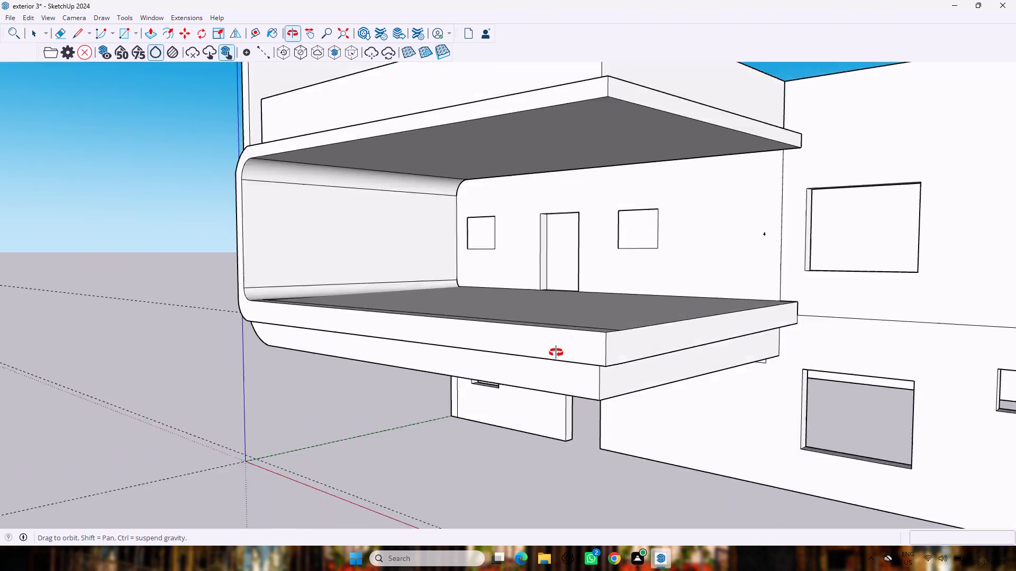
pyautogui.moveTo(556, 353); pyautogui.dragTo(640, 338, button='middle')
pyautogui.middleClick(640, 339)
pyautogui.scroll(-4, 640, 340)
pyautogui.moveTo(634, 356); pyautogui.dragTo(647, 431, button='middle')
pyautogui.scroll(-1, 647, 431)
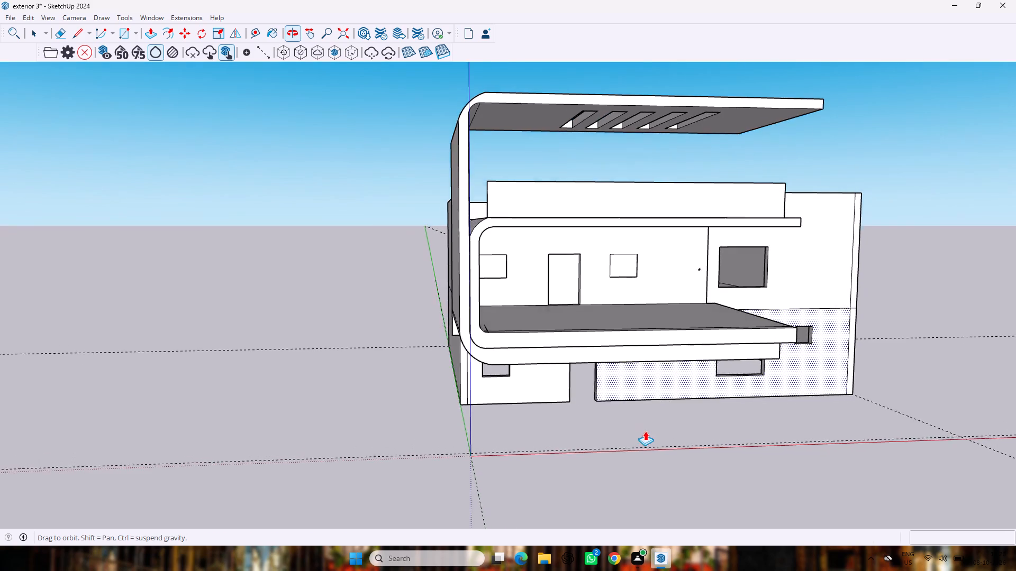
pyautogui.scroll(-2, 645, 431)
pyautogui.scroll(3, 605, 433)
pyautogui.press('space')
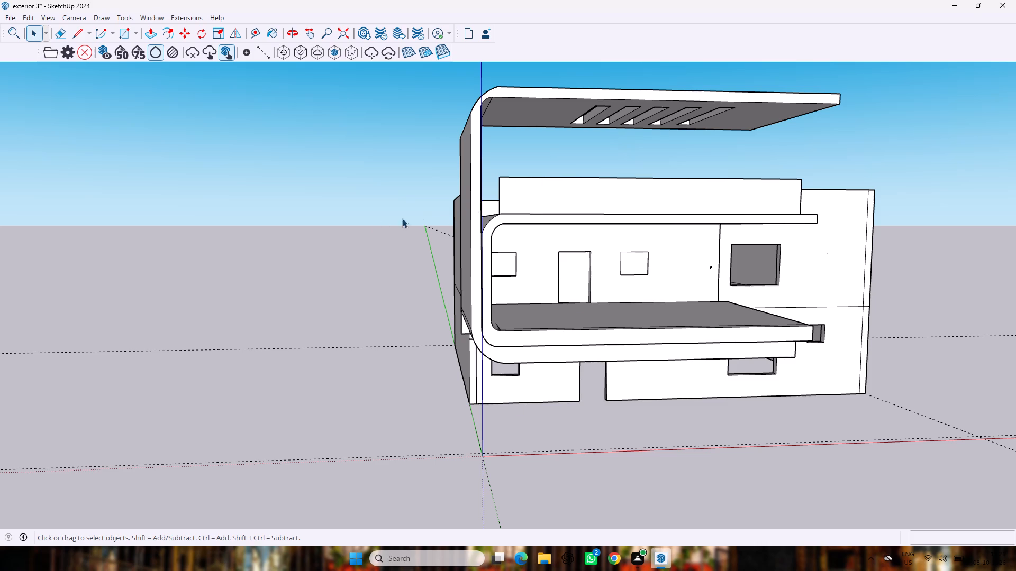
# Push/Pull the upper balcony parapet's narrow end face about 1' 6 5/16" to meet the tall curved frame's upright.
pyautogui.scroll(4, 373, 226)
pyautogui.scroll(2, 650, 204)
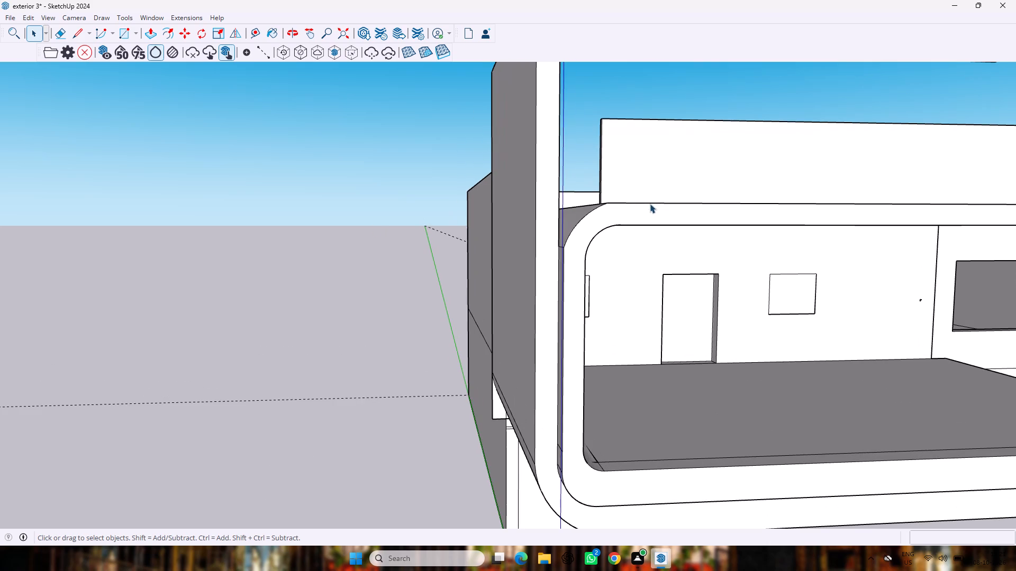
pyautogui.scroll(1, 593, 185)
pyautogui.moveTo(593, 186); pyautogui.dragTo(599, 253, button='middle')
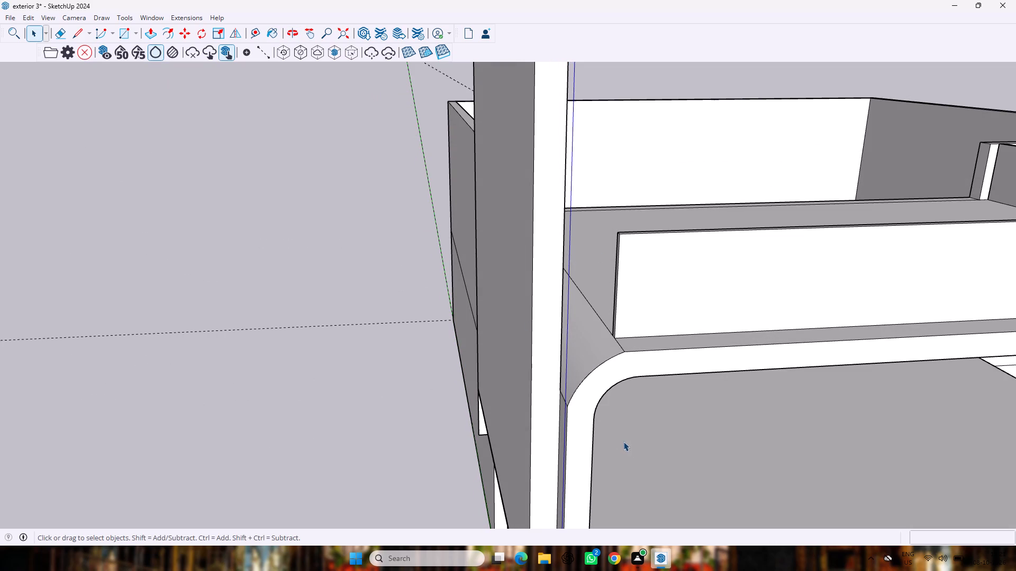
pyautogui.scroll(6, 588, 429)
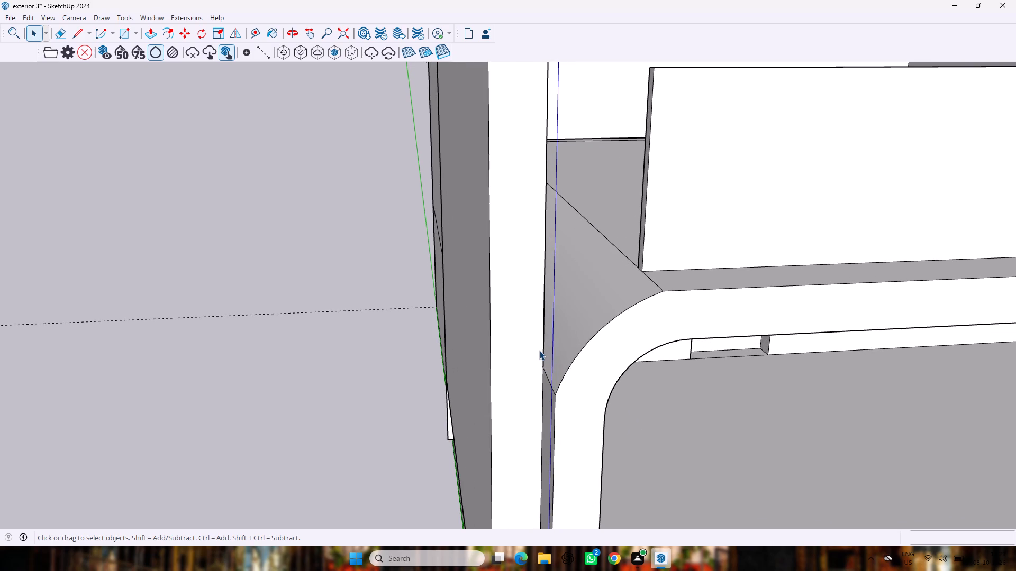
pyautogui.press('p')
pyautogui.scroll(1, 552, 224)
pyautogui.moveTo(553, 224); pyautogui.dragTo(722, 245, button='middle')
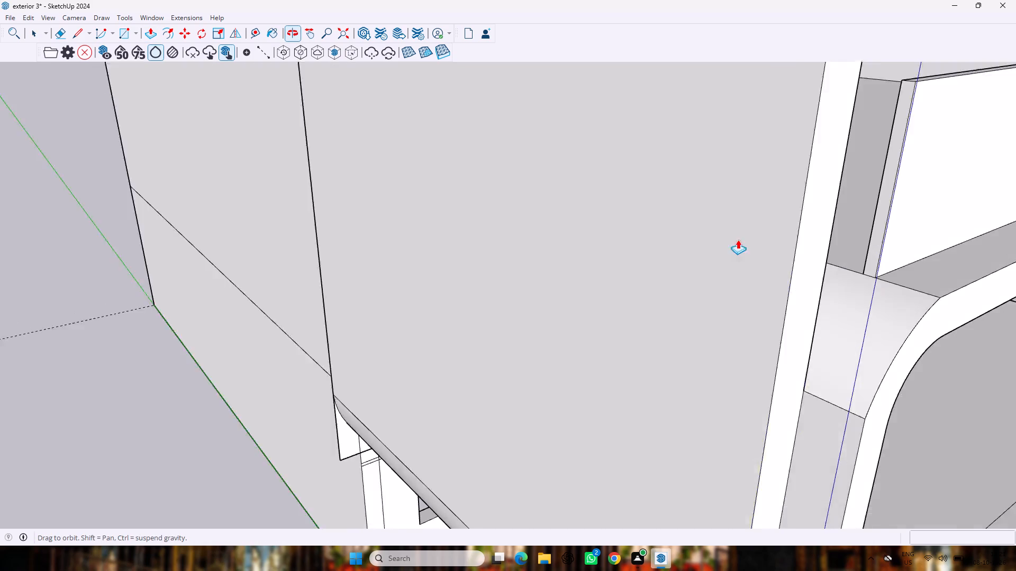
pyautogui.moveTo(894, 206); pyautogui.dragTo(855, 232)
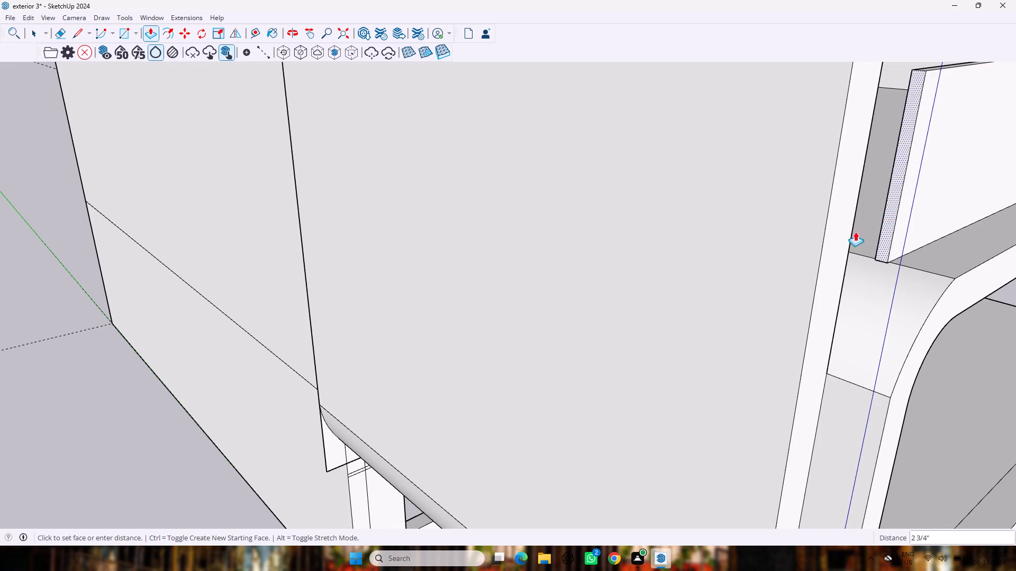
pyautogui.moveTo(855, 232); pyautogui.dragTo(850, 231)
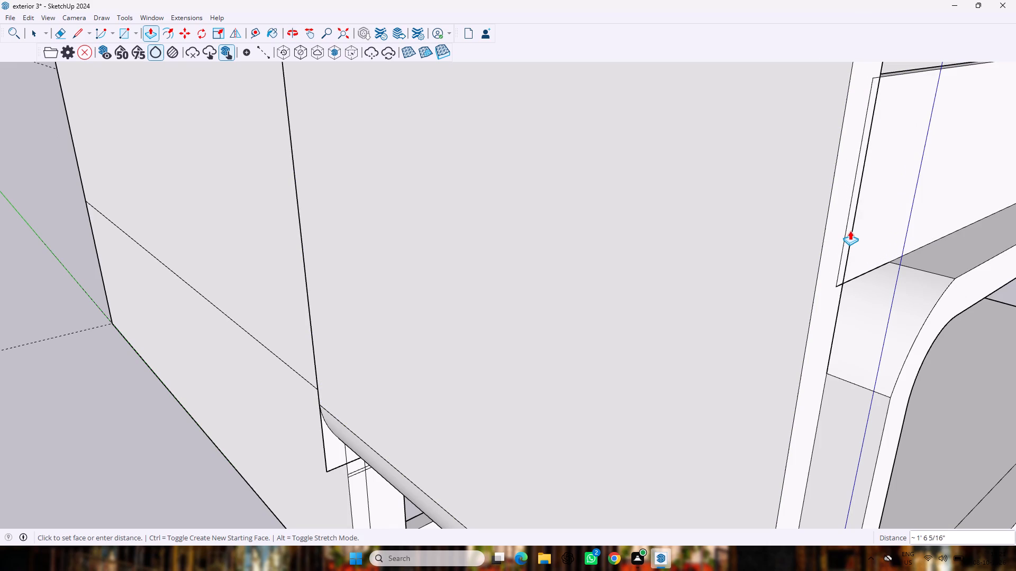
pyautogui.moveTo(850, 231); pyautogui.dragTo(840, 204)
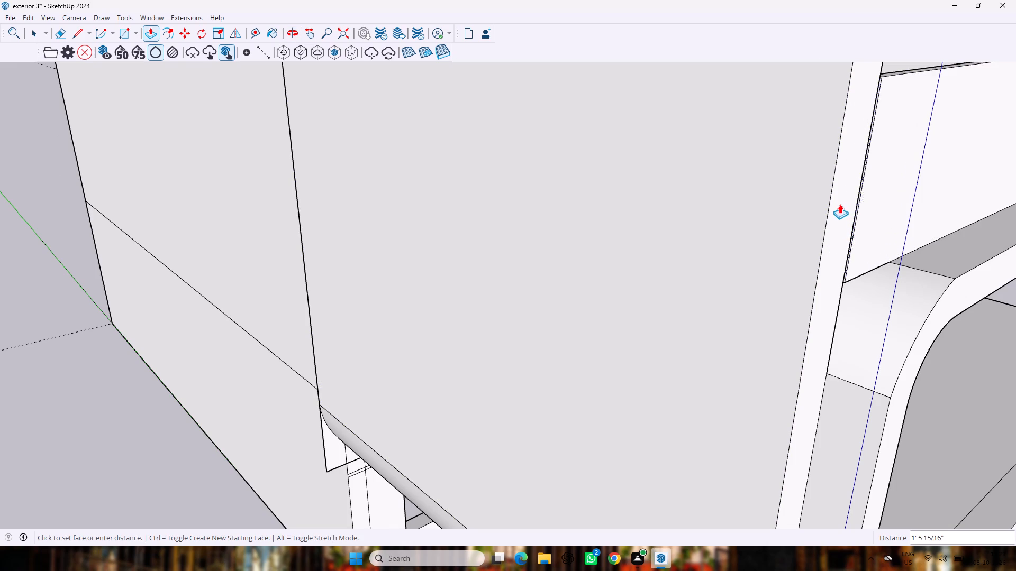
pyautogui.moveTo(840, 204); pyautogui.dragTo(857, 108)
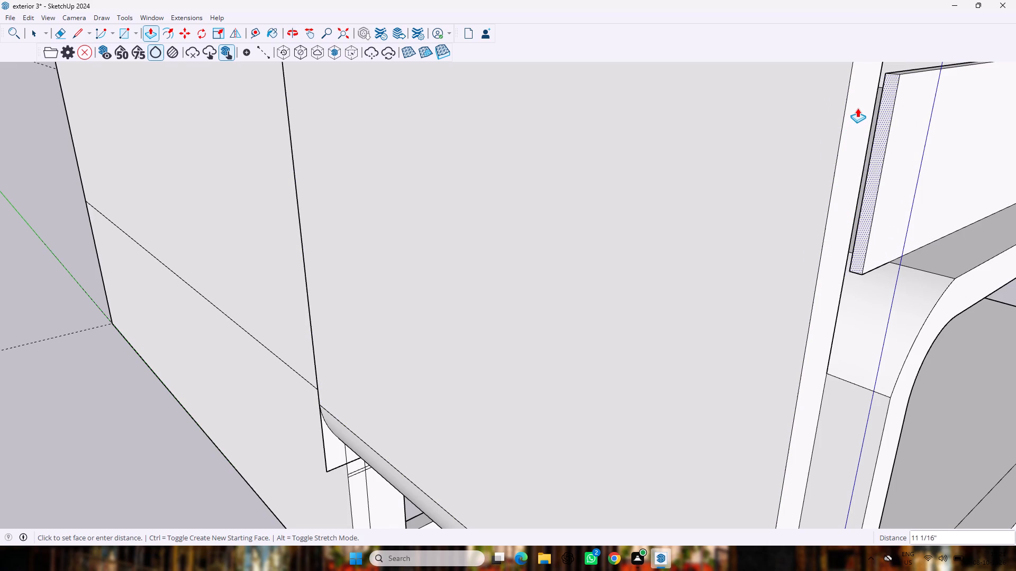
pyautogui.moveTo(857, 108); pyautogui.dragTo(863, 102)
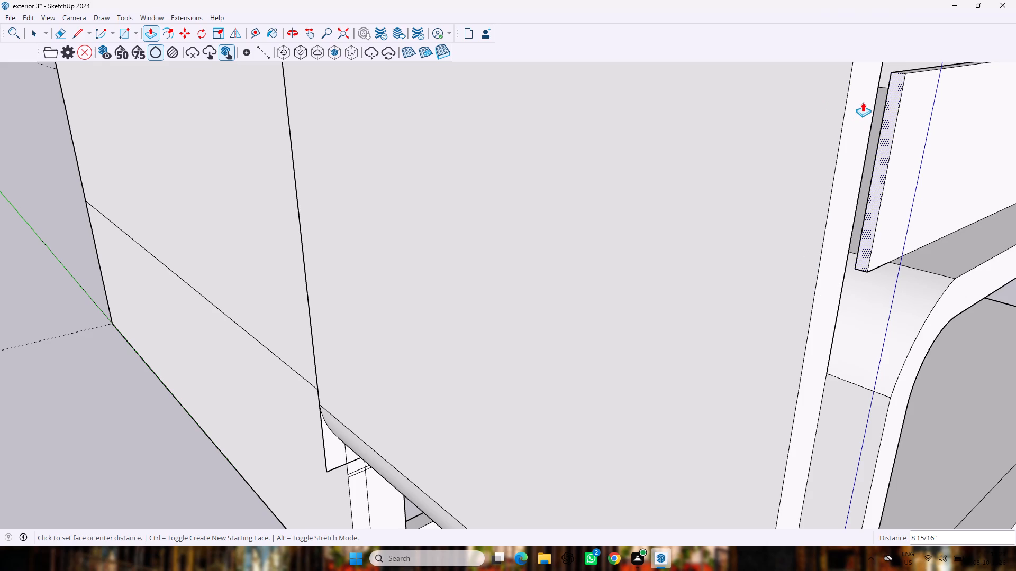
pyautogui.moveTo(863, 102); pyautogui.dragTo(877, 97)
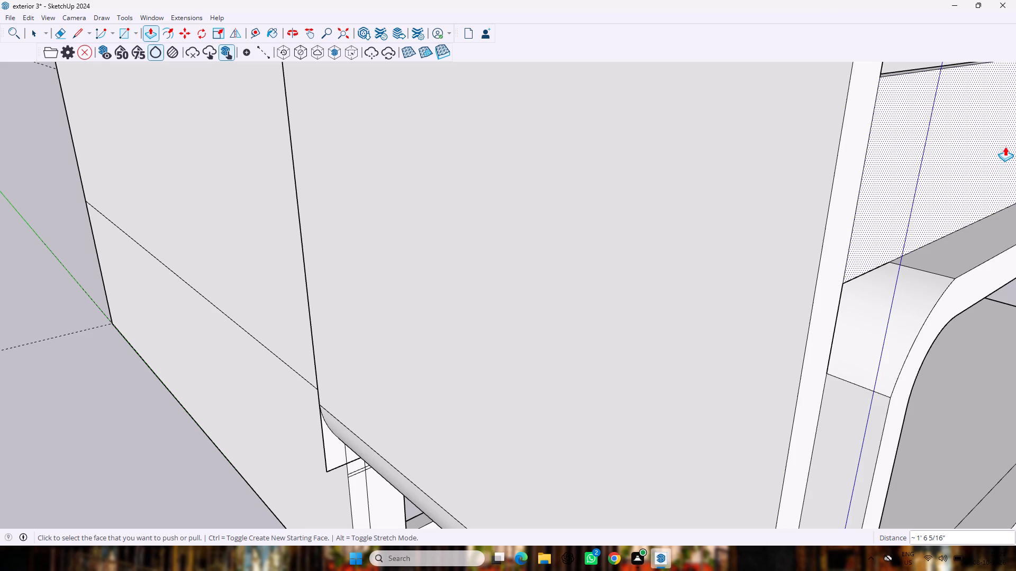
# Erase the vertical seam edge where the upper balcony parapet's front face meets the tall curved frame's upright.
pyautogui.moveTo(1007, 150); pyautogui.dragTo(819, 157, button='middle')
pyautogui.scroll(-5, 819, 158)
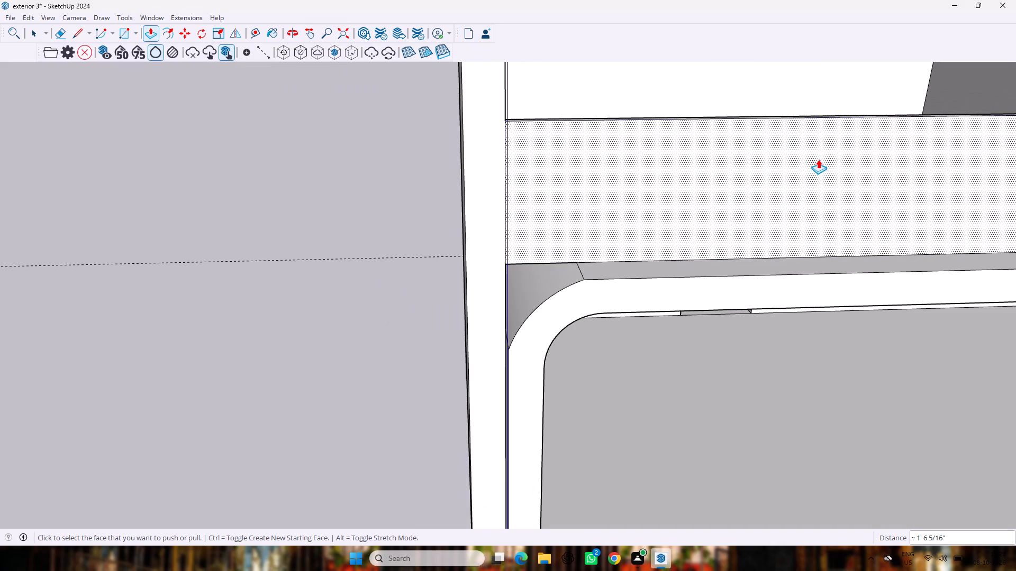
pyautogui.scroll(-4, 816, 160)
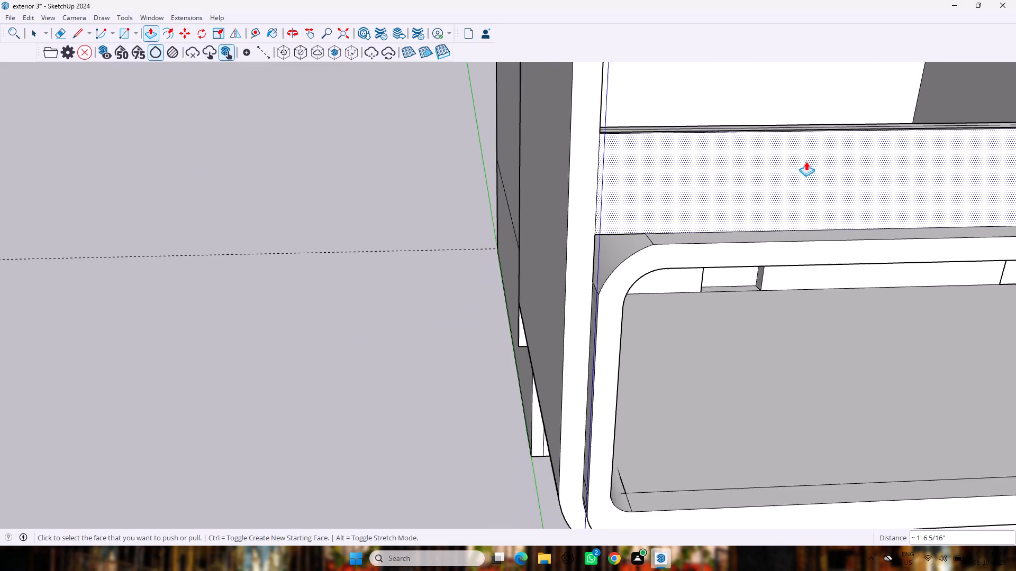
pyautogui.scroll(-3, 806, 161)
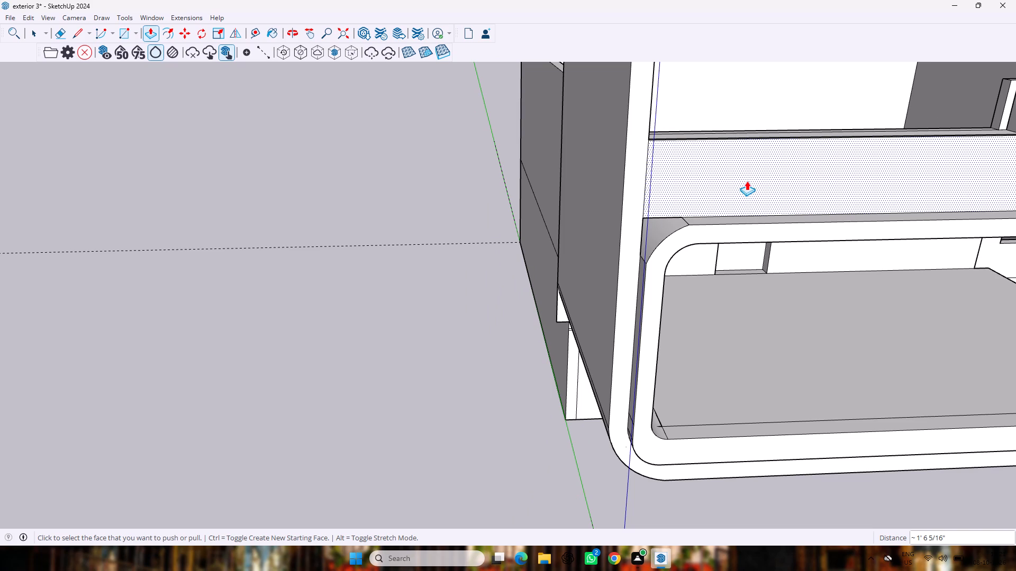
pyautogui.press('e')
pyautogui.scroll(4, 659, 180)
pyautogui.moveTo(659, 175); pyautogui.dragTo(639, 179)
pyautogui.scroll(-4, 669, 178)
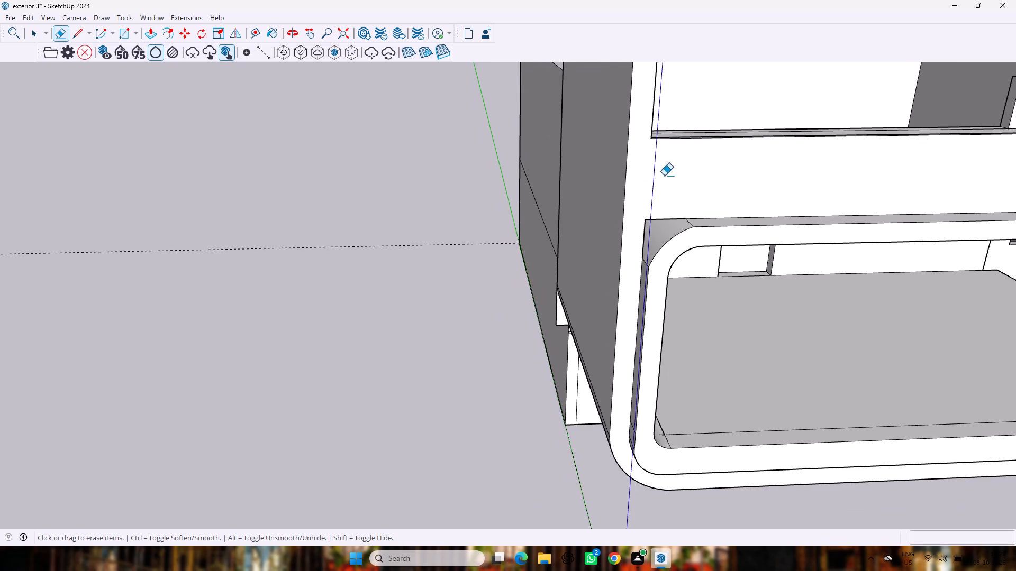
pyautogui.scroll(-2, 670, 181)
# Draw a vertical line about 1' 8 1/8" long from the lower end of the inner frame's corner arc to the parapet's underside.
pyautogui.moveTo(895, 211); pyautogui.dragTo(759, 188, button='middle')
pyautogui.scroll(-3, 759, 188)
pyautogui.scroll(2, 757, 183)
pyautogui.scroll(-3, 761, 173)
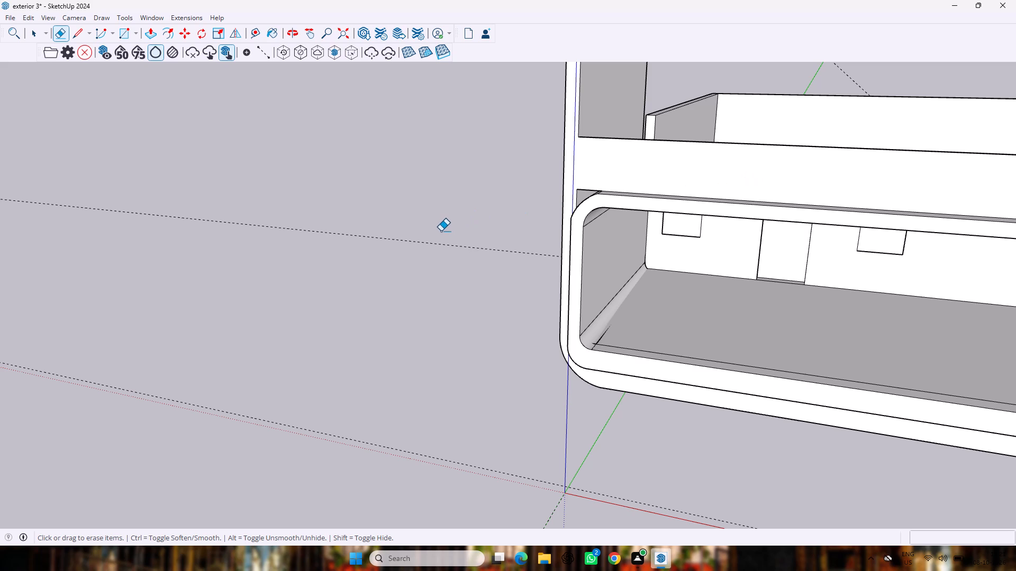
pyautogui.scroll(6, 439, 232)
pyautogui.scroll(-1, 441, 232)
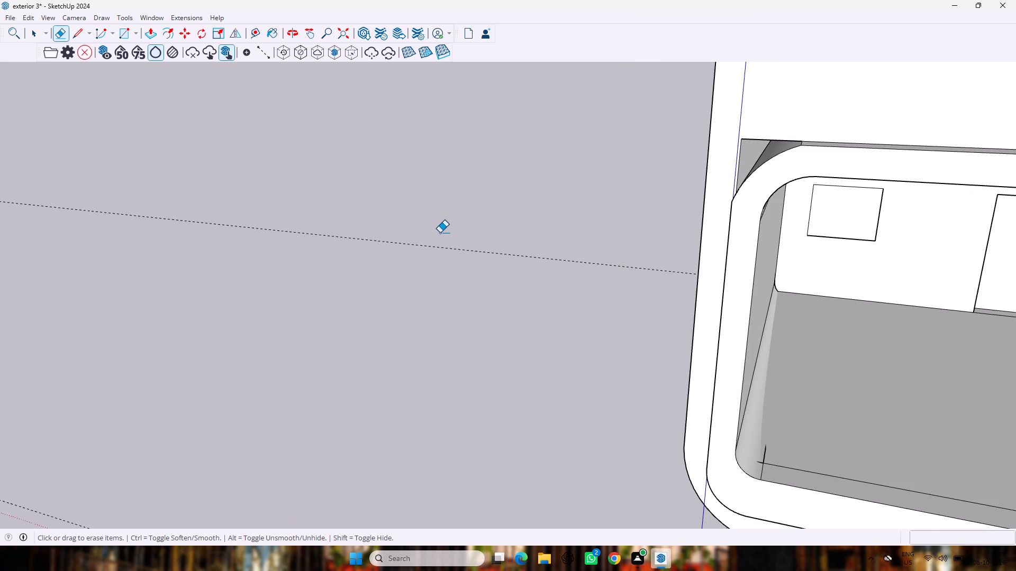
pyautogui.press('l')
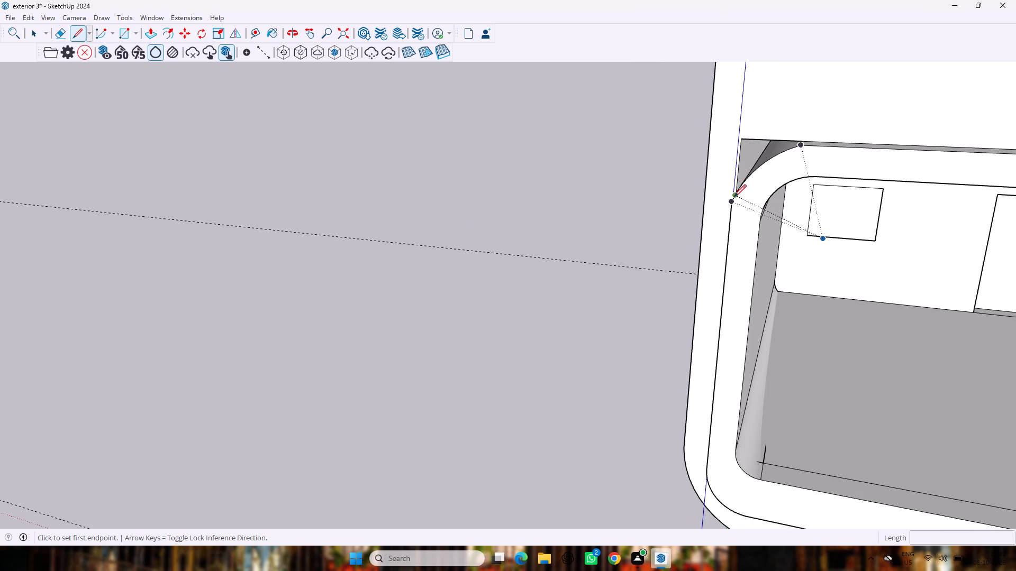
pyautogui.scroll(9, 733, 189)
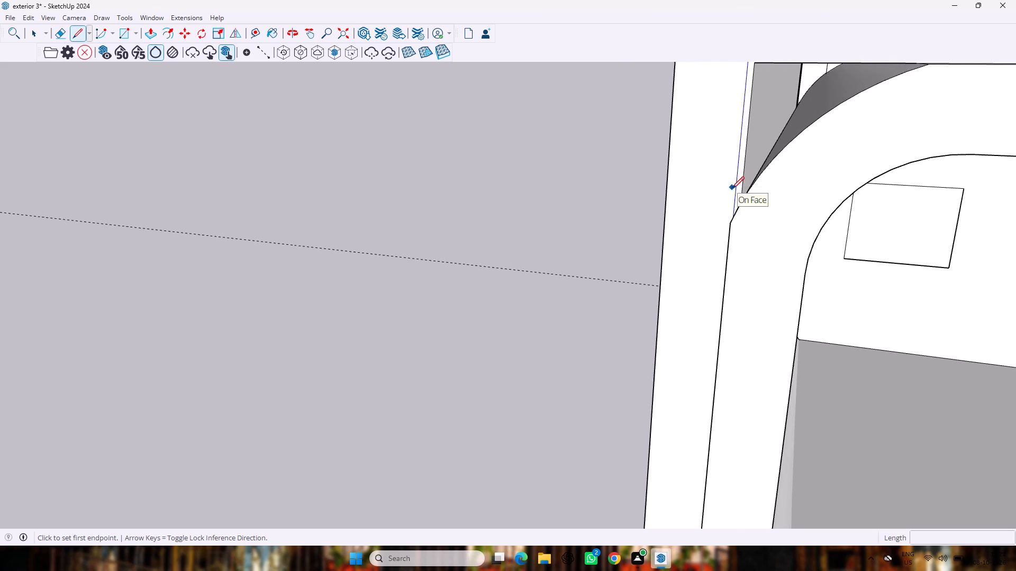
pyautogui.moveTo(732, 189); pyautogui.dragTo(750, 201, button='middle')
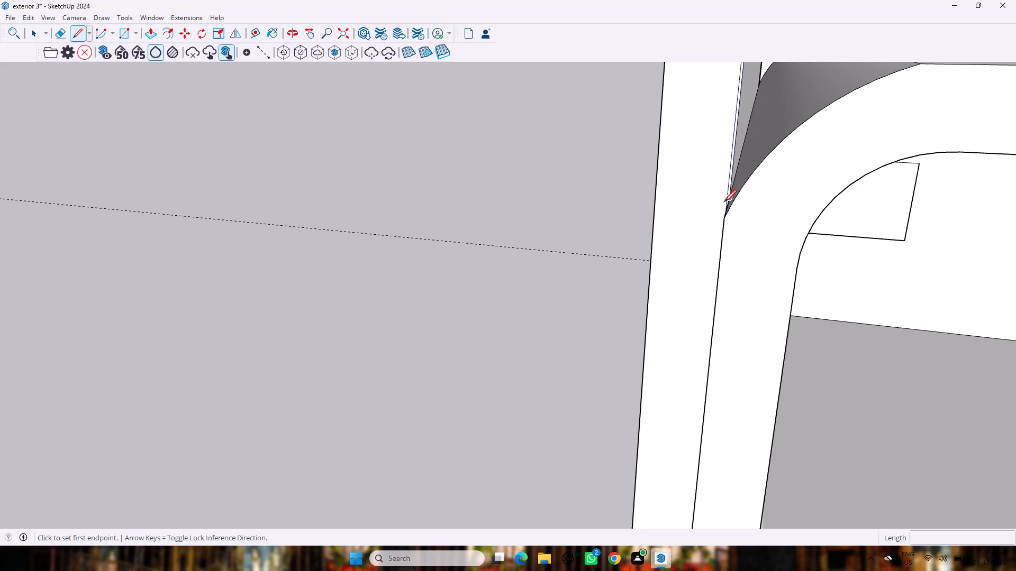
pyautogui.scroll(8, 724, 192)
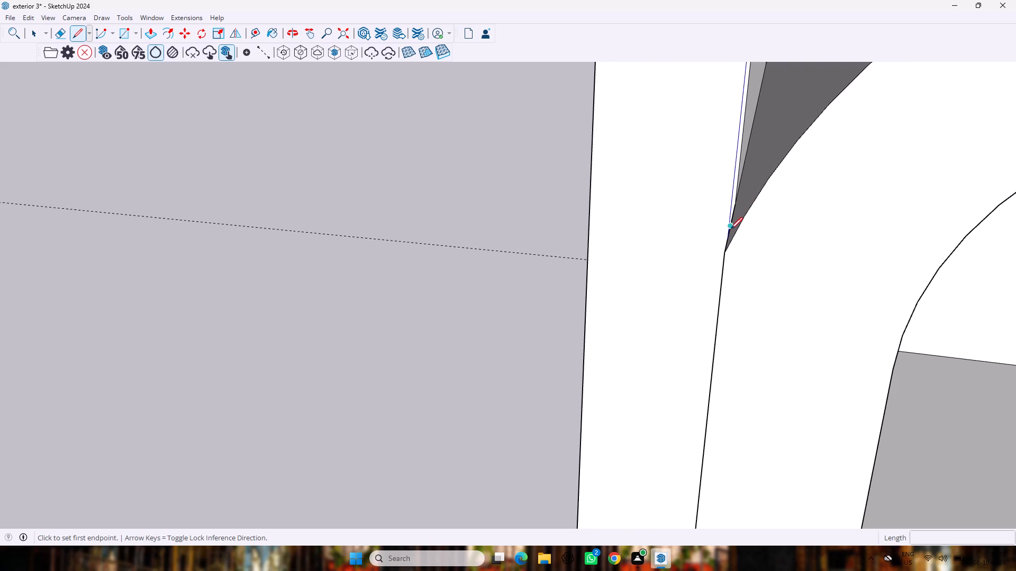
pyautogui.click(727, 236)
pyautogui.scroll(-11, 729, 154)
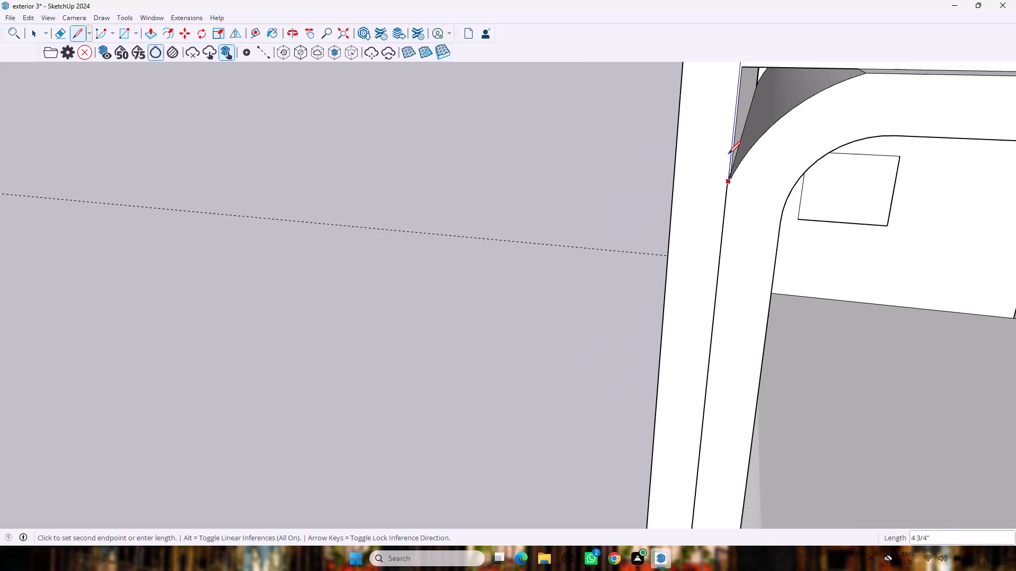
pyautogui.scroll(-7, 728, 154)
pyautogui.click(737, 107)
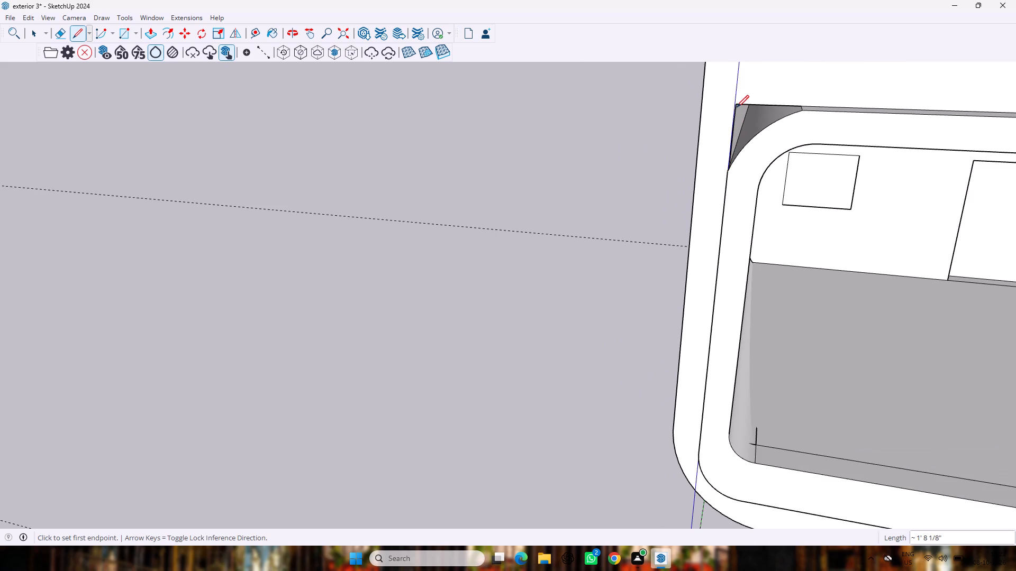
# Draw a 1' line across the inner frame's depth at the upper end of its rounded corner.
pyautogui.scroll(6, 801, 108)
pyautogui.click(804, 105)
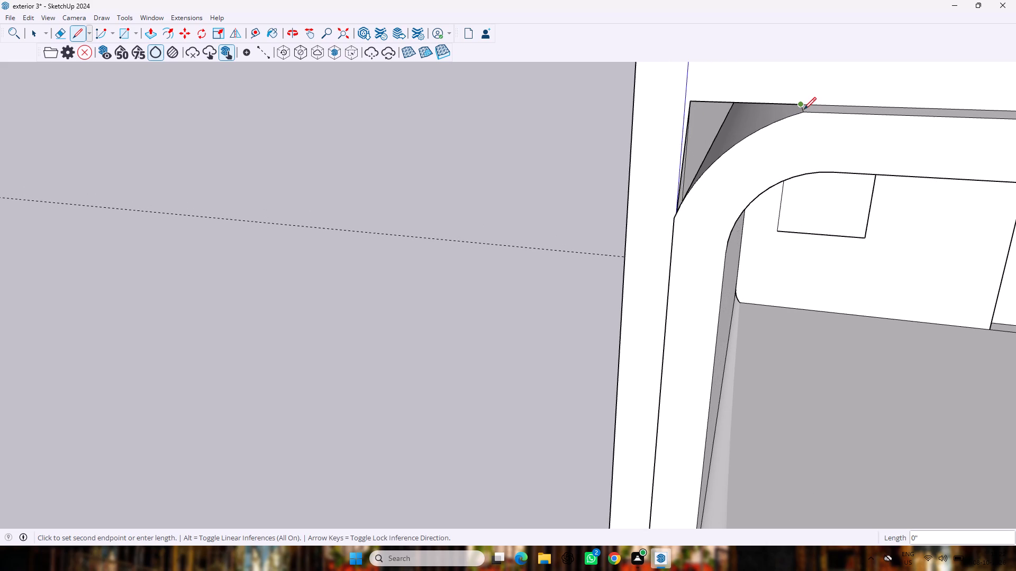
pyautogui.click(802, 116)
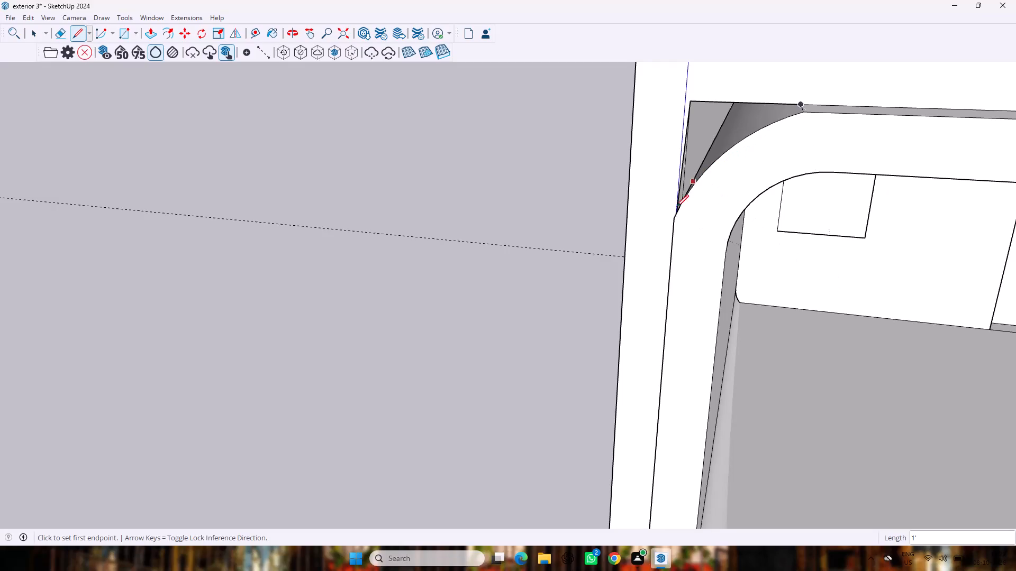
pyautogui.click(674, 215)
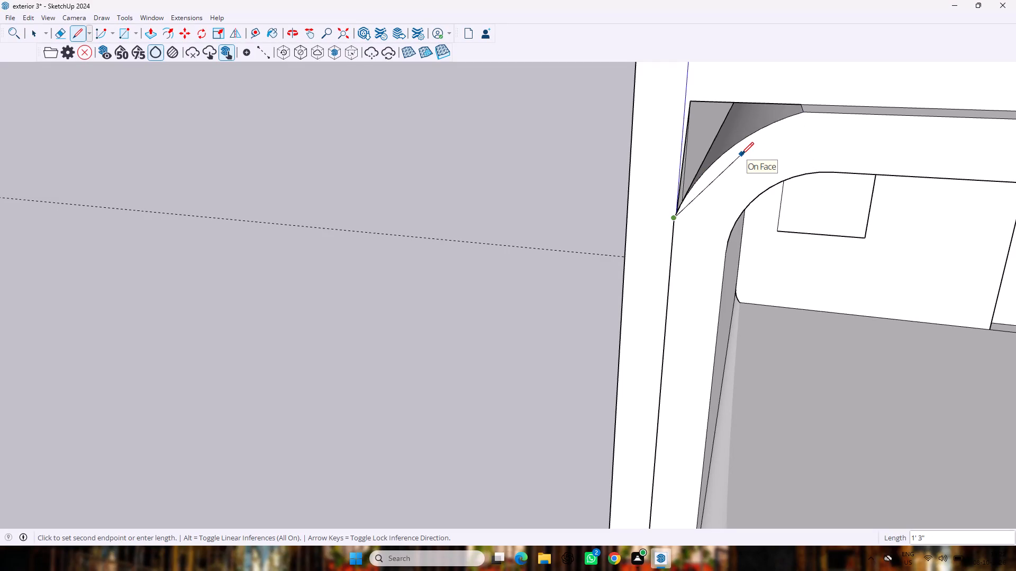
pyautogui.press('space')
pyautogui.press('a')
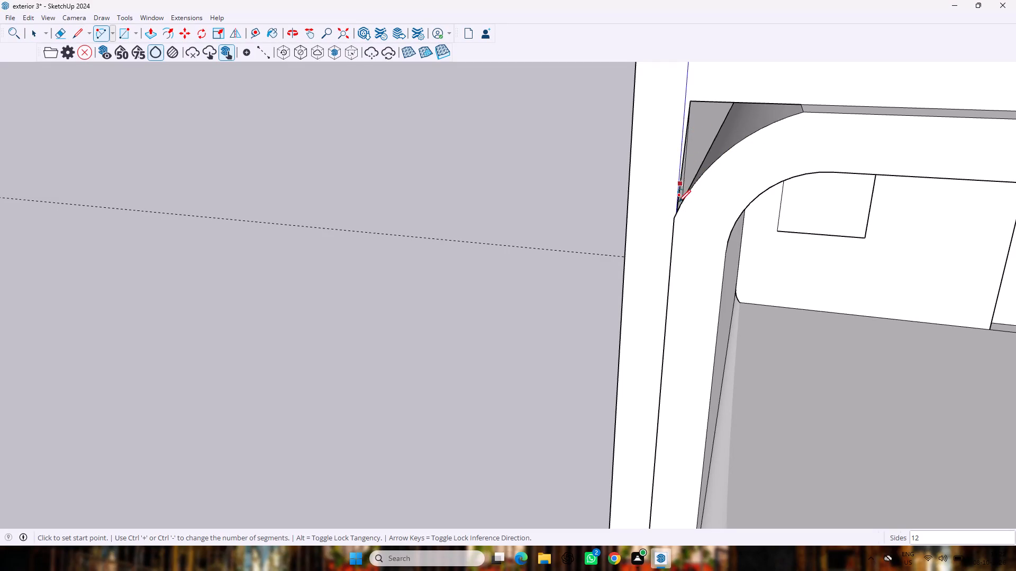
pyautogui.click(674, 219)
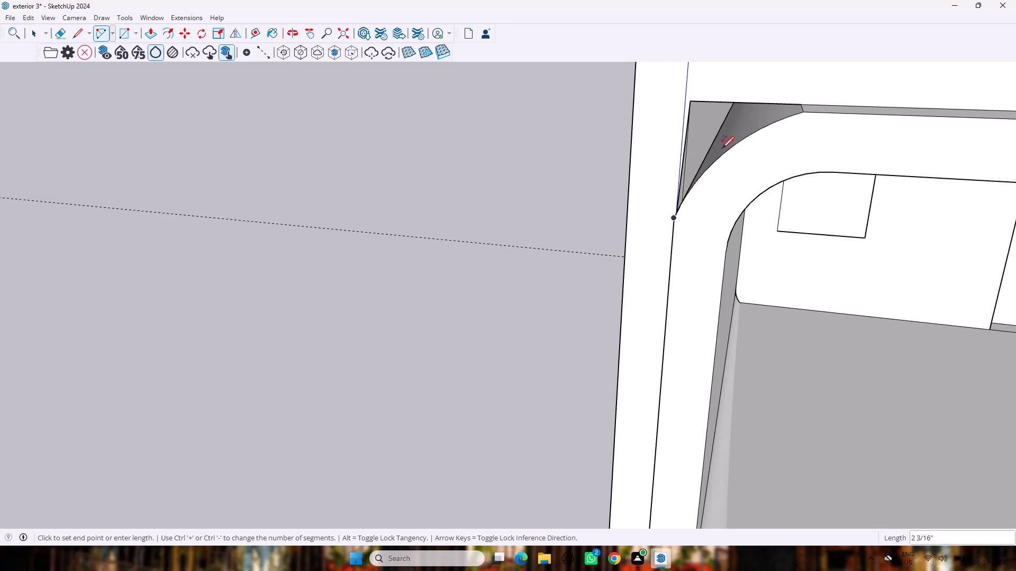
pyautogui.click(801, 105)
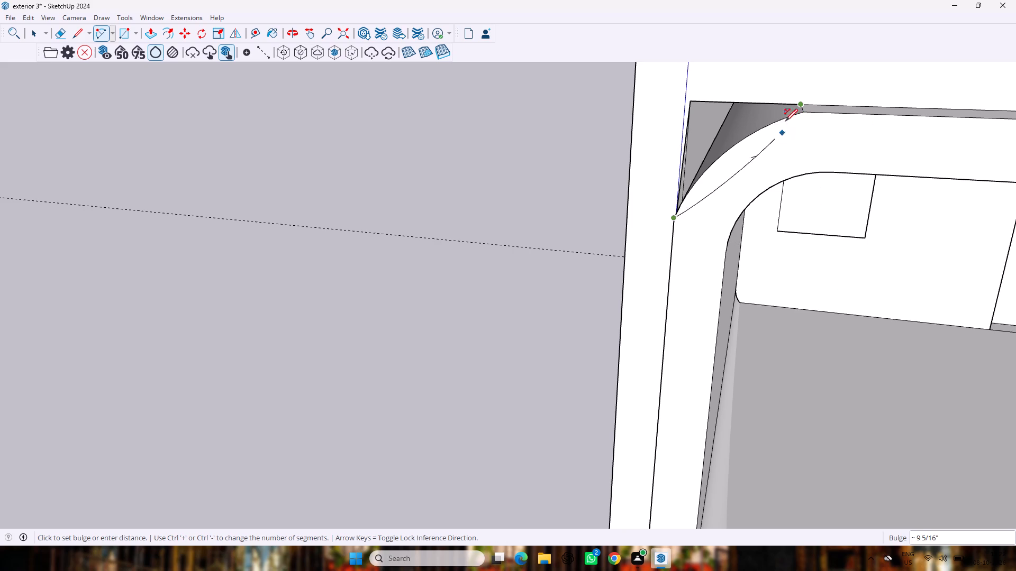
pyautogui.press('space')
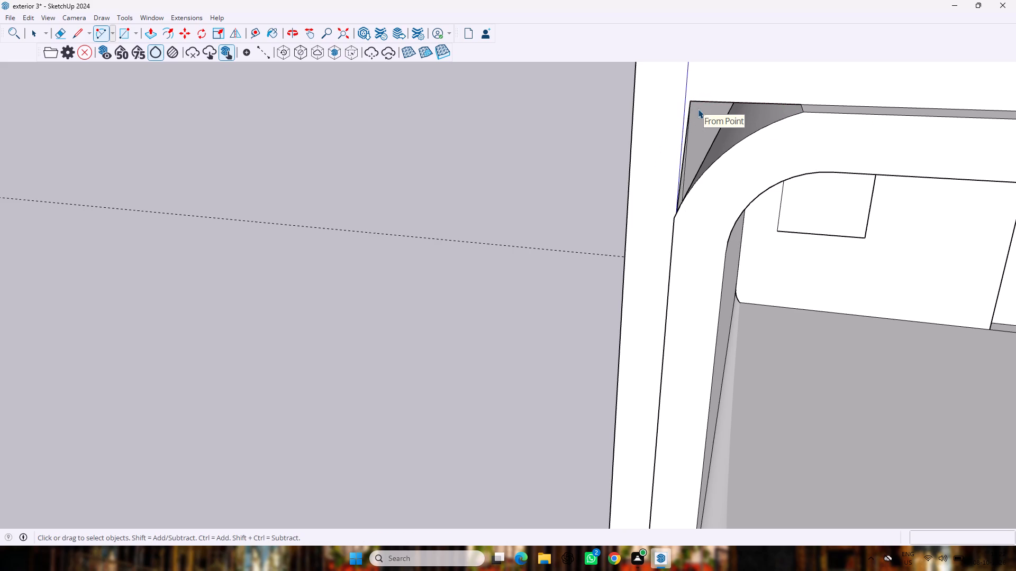
# Draw a two-point arc with a chord of about 2' 2 9/16" behind the inner frame's rounded corner, following its curve up to the parapet's underside.
pyautogui.press('a')
pyautogui.scroll(3, 666, 159)
pyautogui.middleClick(666, 159)
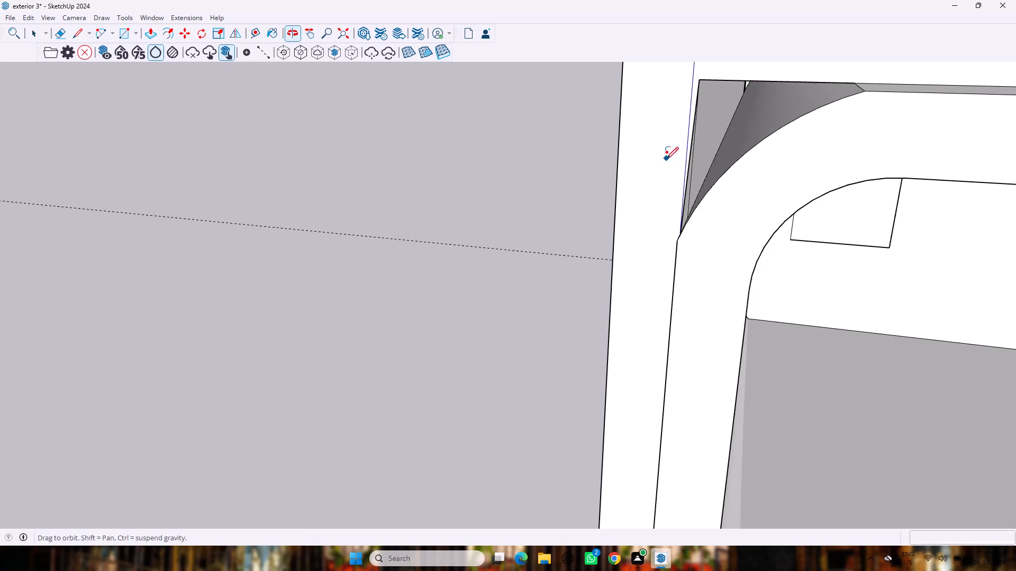
pyautogui.moveTo(666, 159); pyautogui.dragTo(706, 192, button='middle')
pyautogui.scroll(-2, 706, 192)
pyautogui.scroll(3, 505, 260)
pyautogui.moveTo(517, 268); pyautogui.dragTo(561, 274, button='middle')
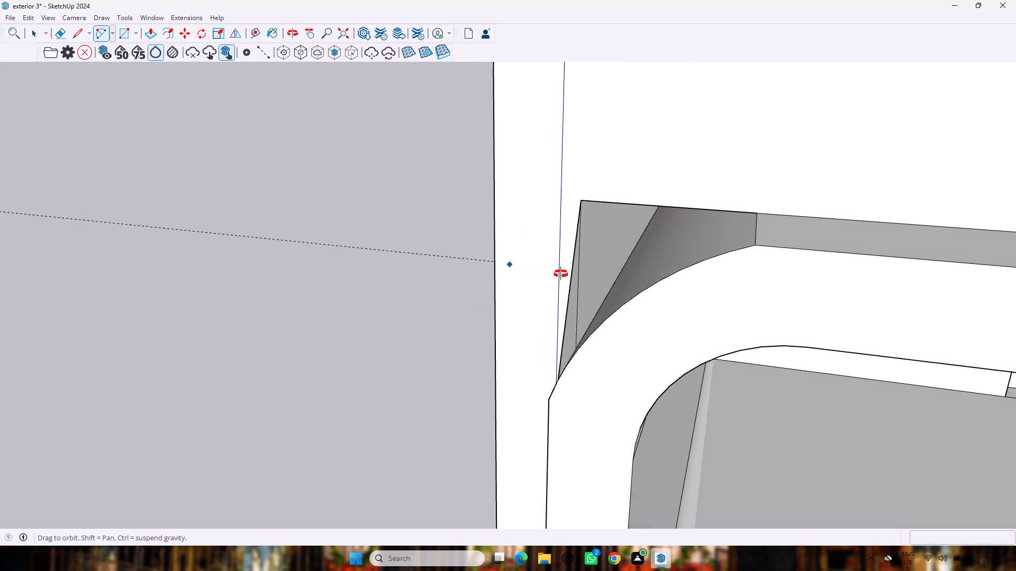
pyautogui.moveTo(561, 274); pyautogui.dragTo(708, 227, button='middle')
pyautogui.scroll(3, 537, 263)
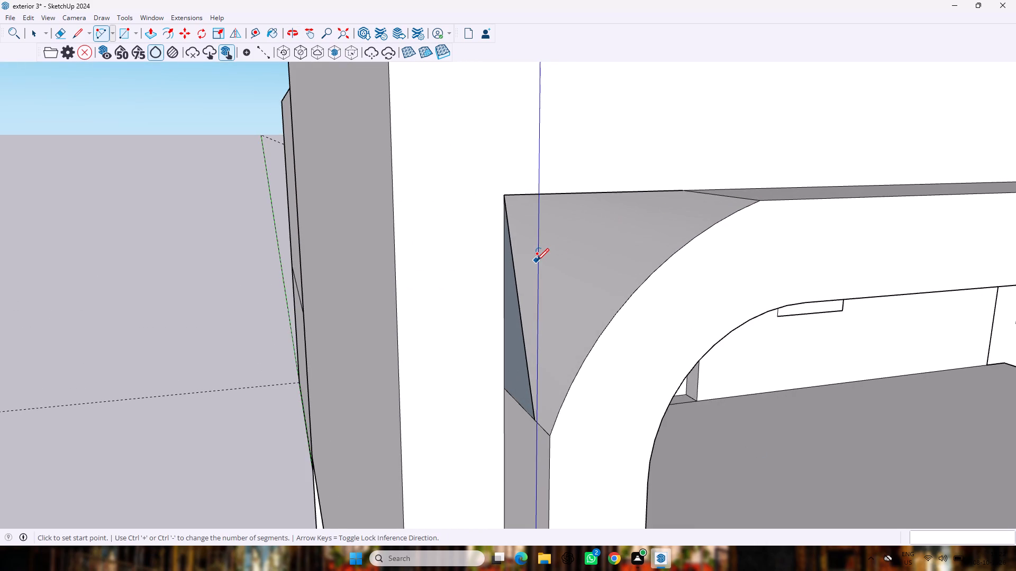
pyautogui.scroll(4, 537, 261)
pyautogui.scroll(-7, 537, 270)
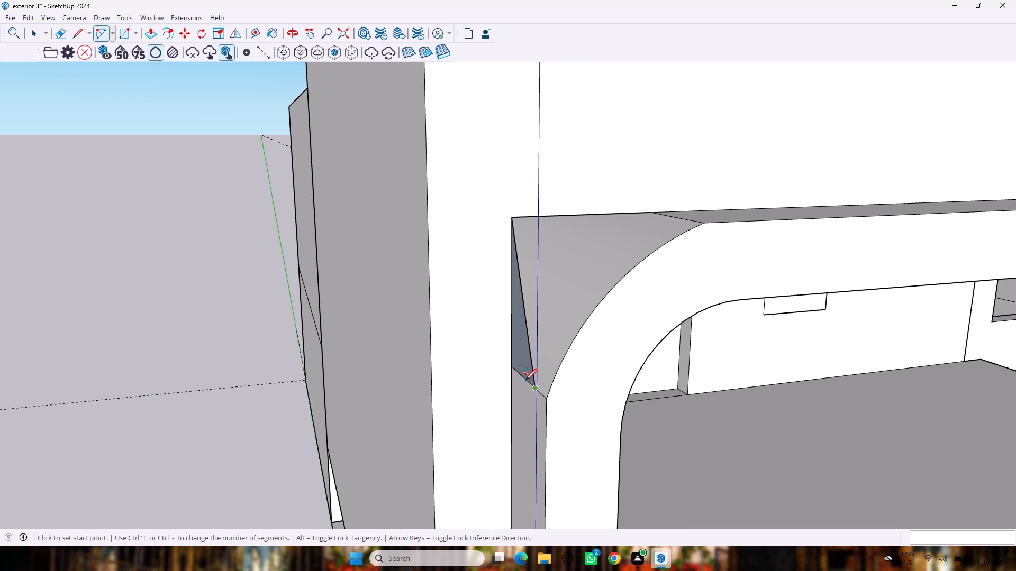
pyautogui.click(512, 374)
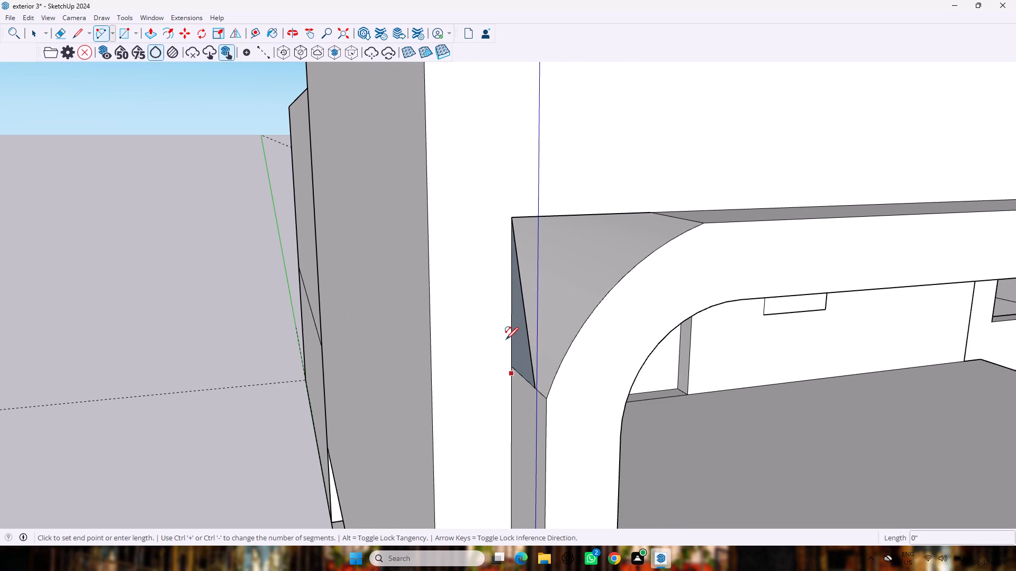
pyautogui.click(652, 213)
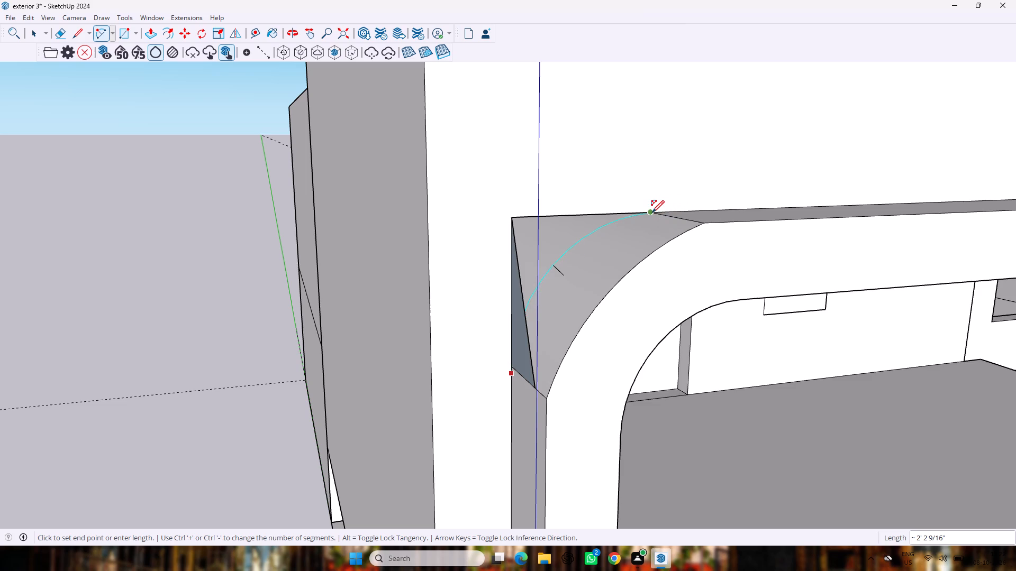
pyautogui.scroll(-5, 487, 268)
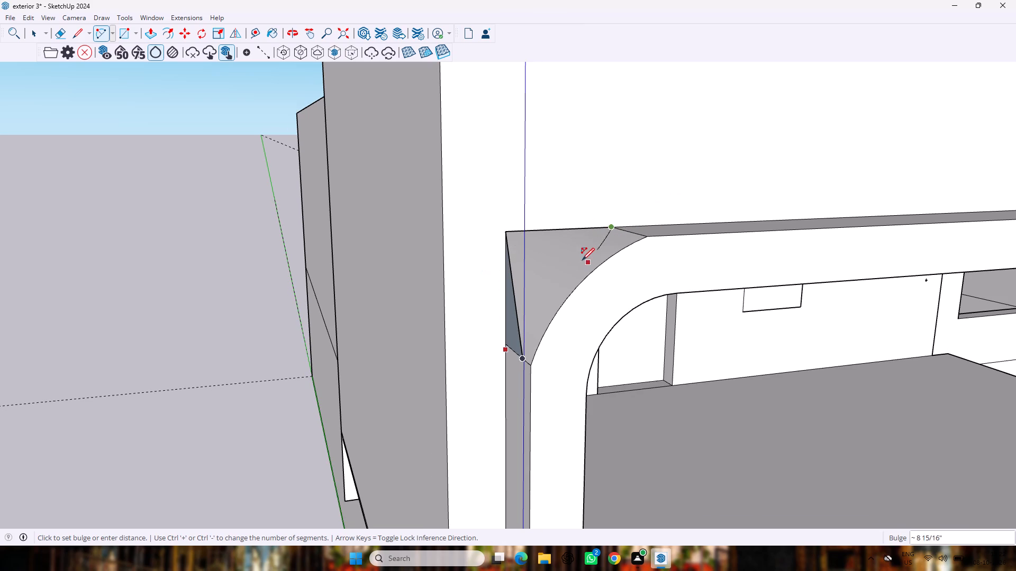
pyautogui.click(567, 231)
# Push/Pull the corner face outside the new arc outward toward the inner frame's front face to fill the gap beside the upright.
pyautogui.scroll(-4, 597, 255)
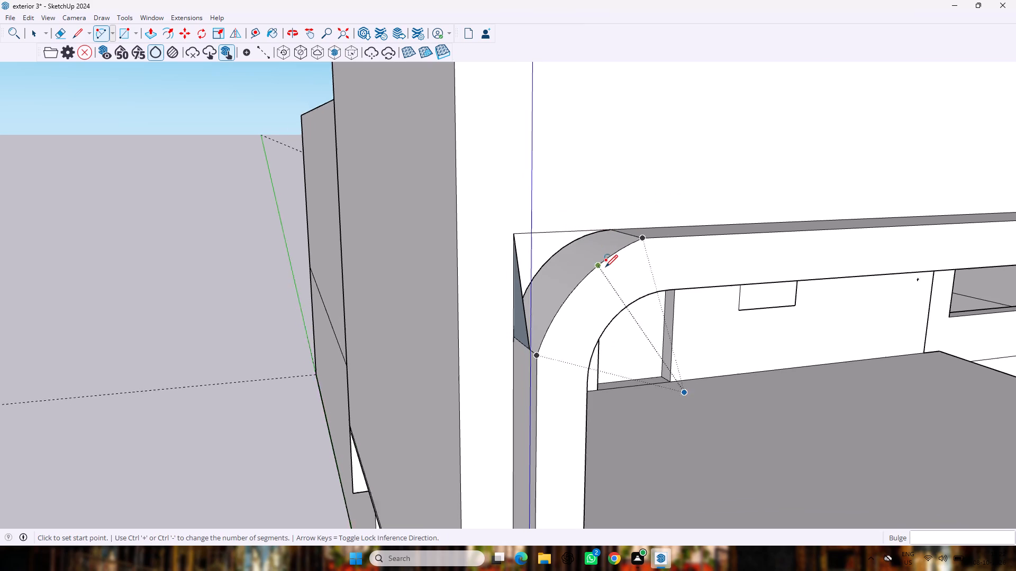
pyautogui.scroll(-3, 606, 268)
pyautogui.scroll(1, 607, 278)
pyautogui.scroll(-4, 607, 278)
pyautogui.press('p')
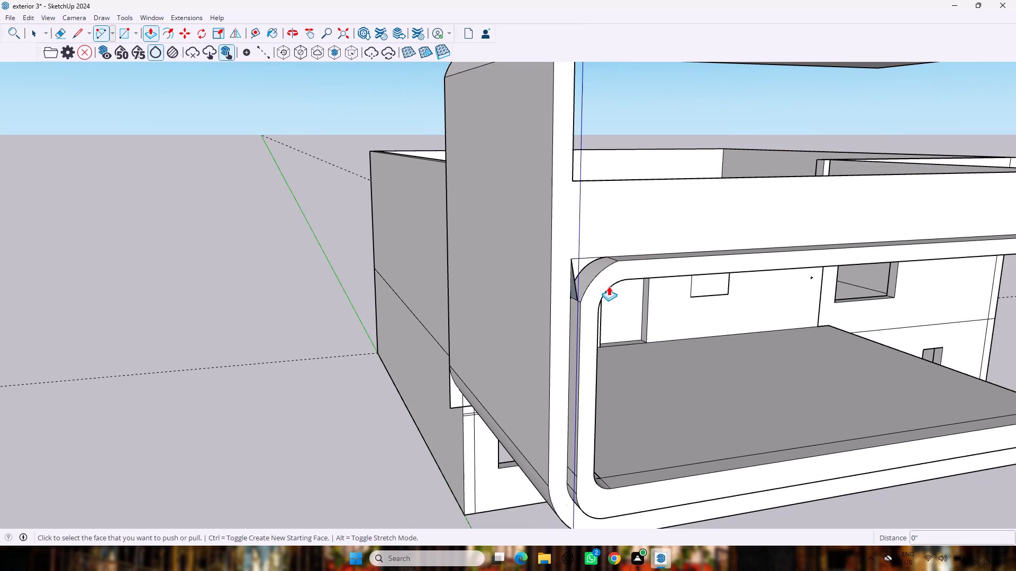
pyautogui.moveTo(581, 261); pyautogui.dragTo(594, 272)
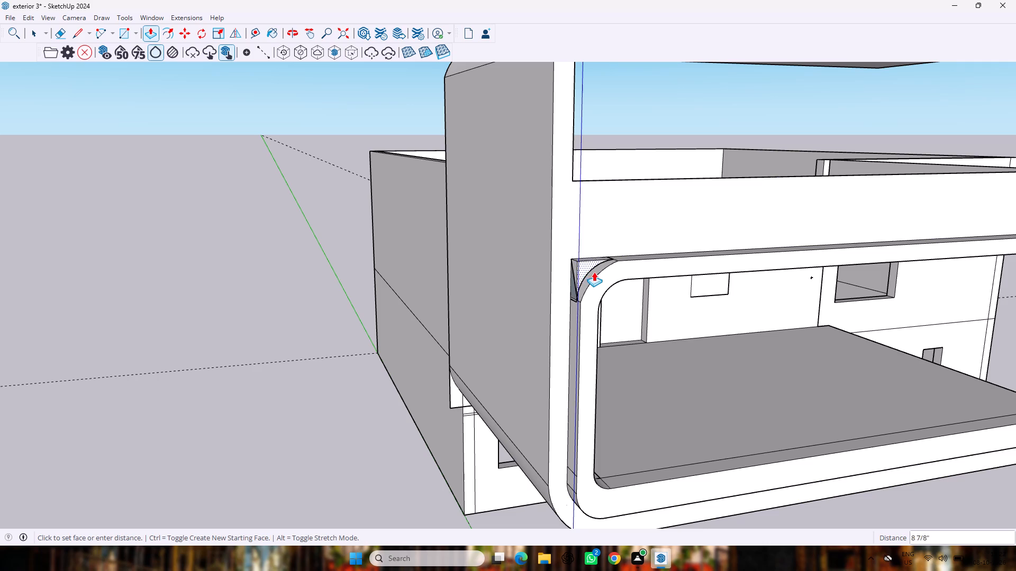
pyautogui.moveTo(594, 272); pyautogui.dragTo(592, 271)
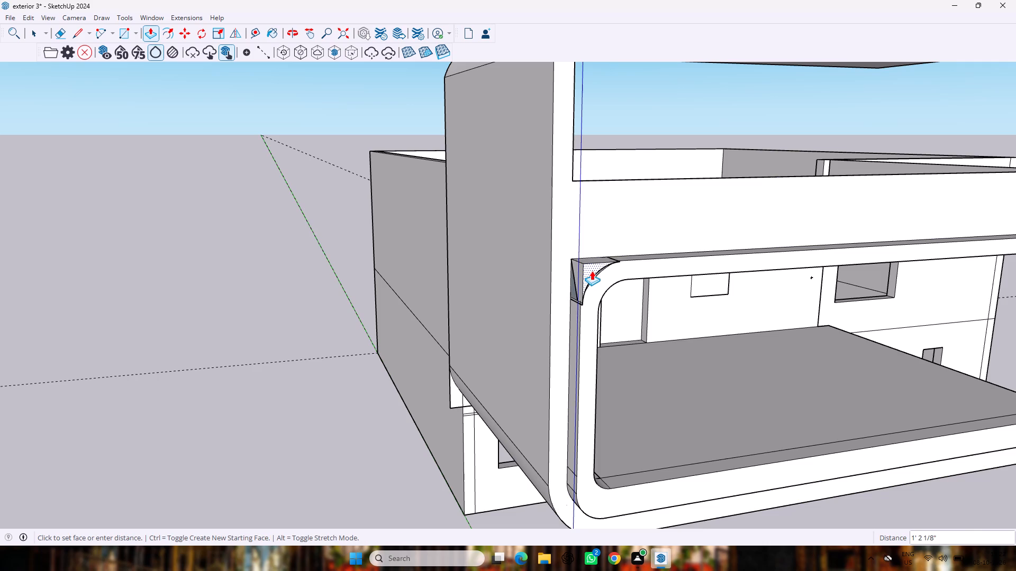
pyautogui.scroll(7, 578, 261)
pyautogui.click(605, 275)
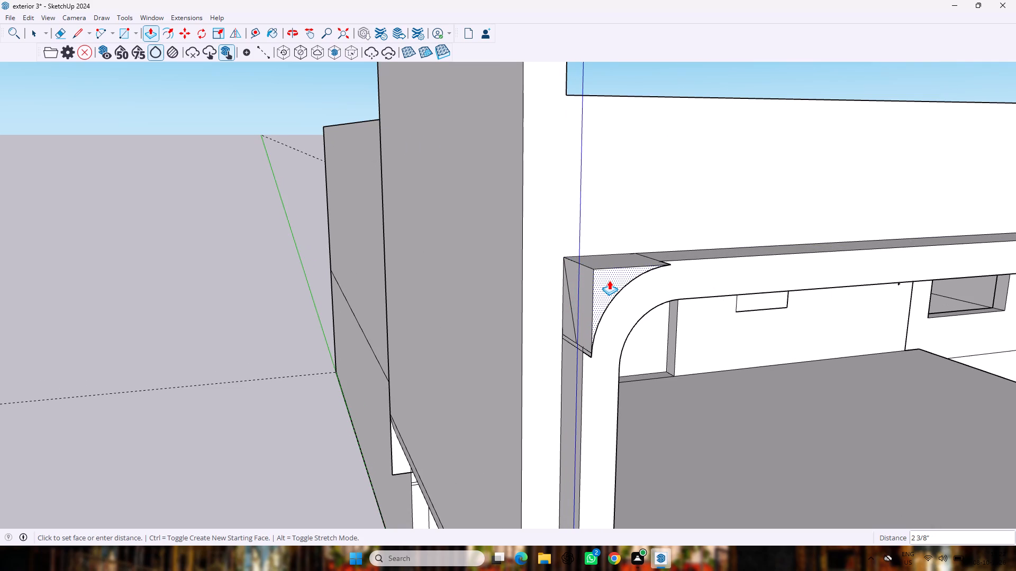
pyautogui.scroll(10, 596, 260)
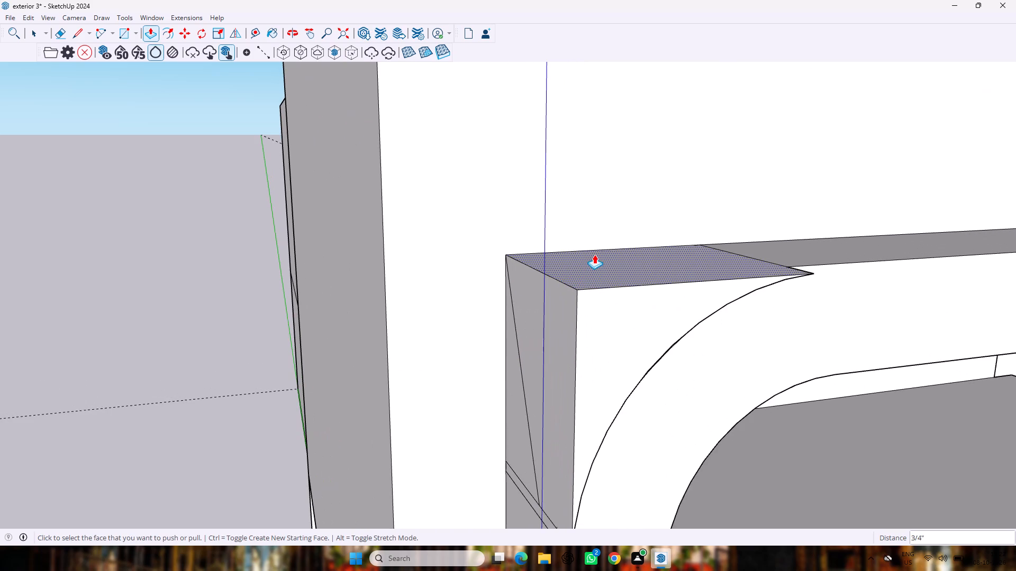
# Adjust the corner infill's front face by 1/4" with Push/Pull and inspect how it meets the curved frame.
pyautogui.scroll(3, 594, 257)
pyautogui.click(662, 348)
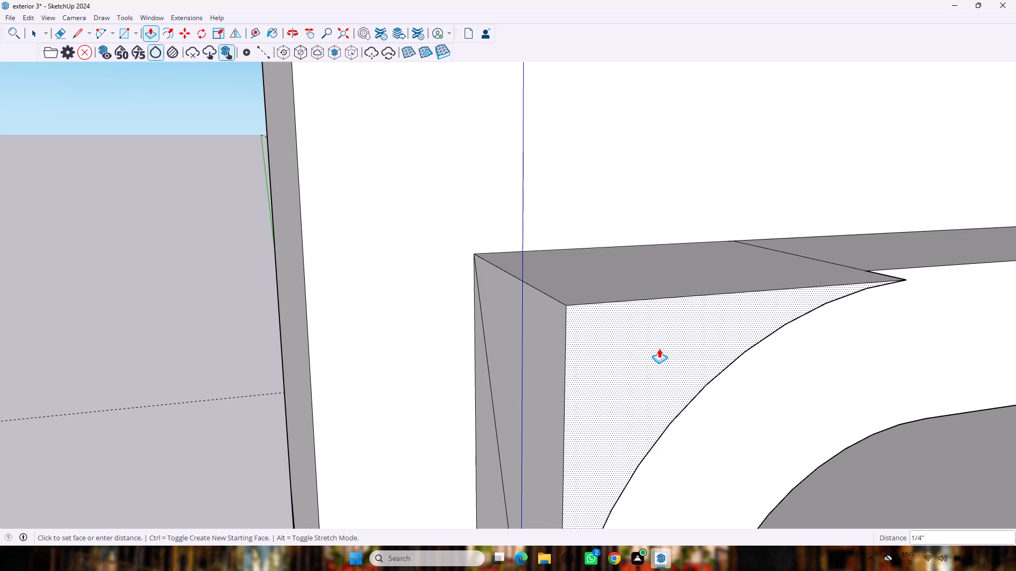
pyautogui.moveTo(973, 210); pyautogui.dragTo(822, 235, button='middle')
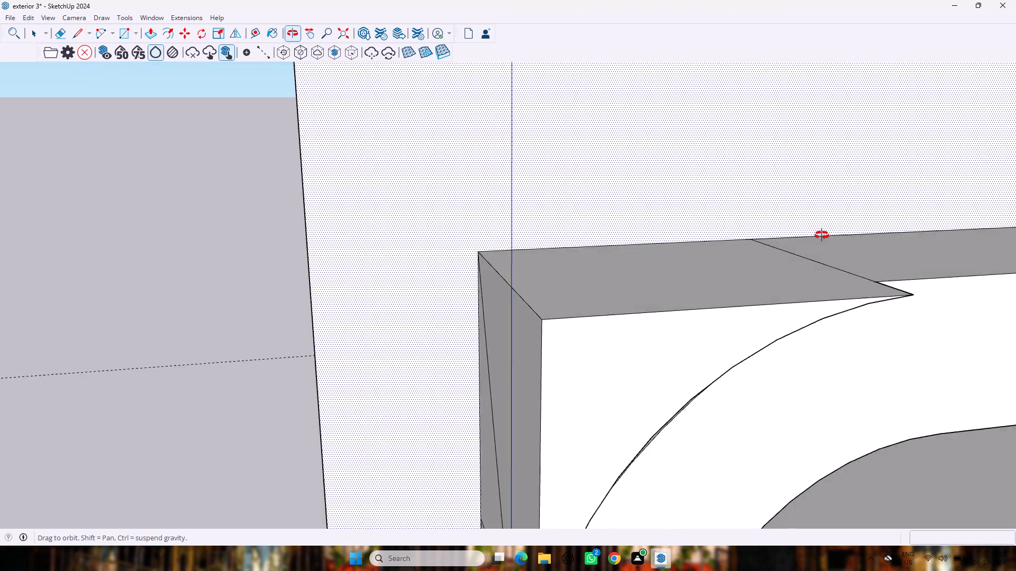
pyautogui.moveTo(822, 235); pyautogui.dragTo(718, 254, button='middle')
pyautogui.scroll(-2, 715, 253)
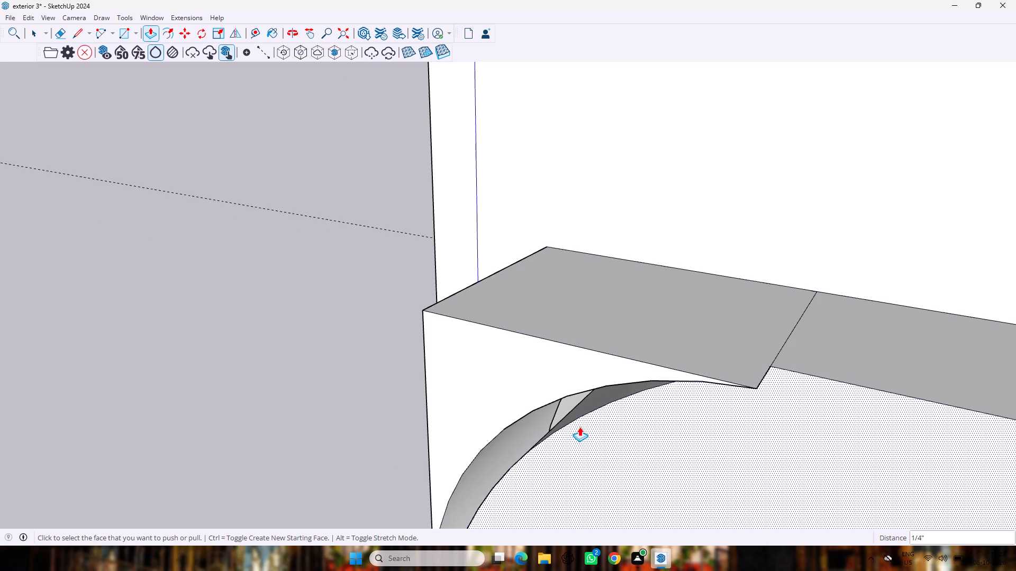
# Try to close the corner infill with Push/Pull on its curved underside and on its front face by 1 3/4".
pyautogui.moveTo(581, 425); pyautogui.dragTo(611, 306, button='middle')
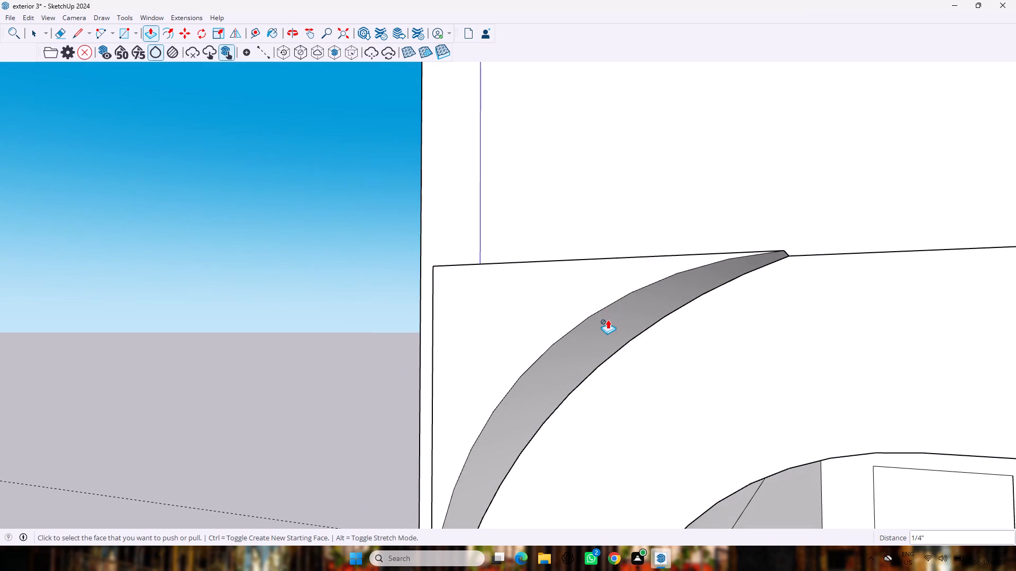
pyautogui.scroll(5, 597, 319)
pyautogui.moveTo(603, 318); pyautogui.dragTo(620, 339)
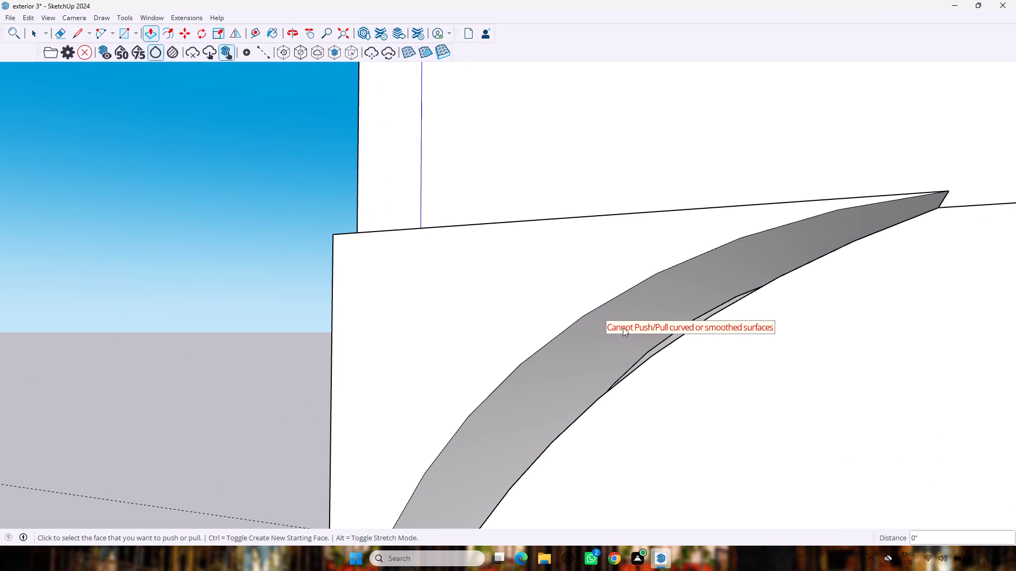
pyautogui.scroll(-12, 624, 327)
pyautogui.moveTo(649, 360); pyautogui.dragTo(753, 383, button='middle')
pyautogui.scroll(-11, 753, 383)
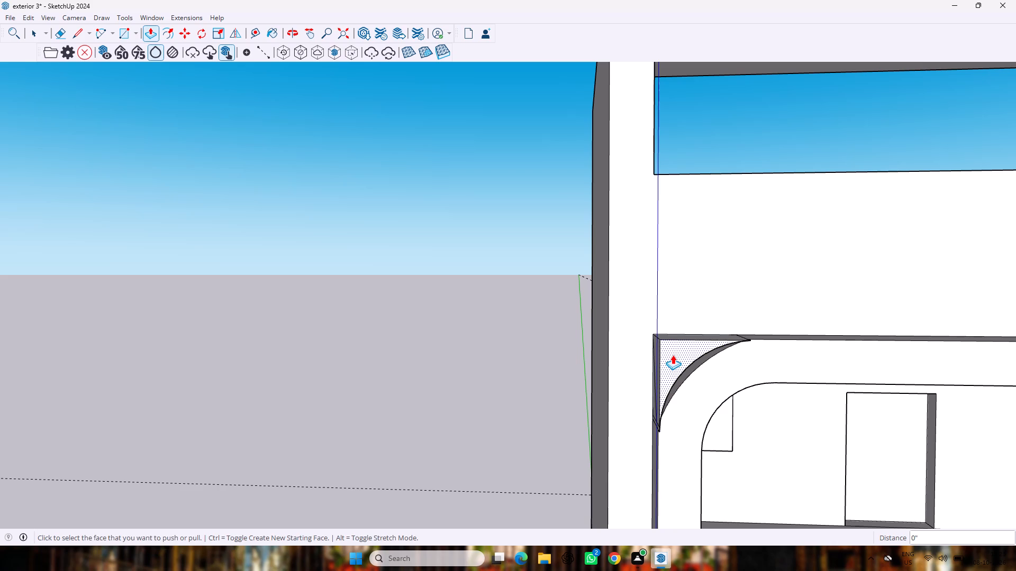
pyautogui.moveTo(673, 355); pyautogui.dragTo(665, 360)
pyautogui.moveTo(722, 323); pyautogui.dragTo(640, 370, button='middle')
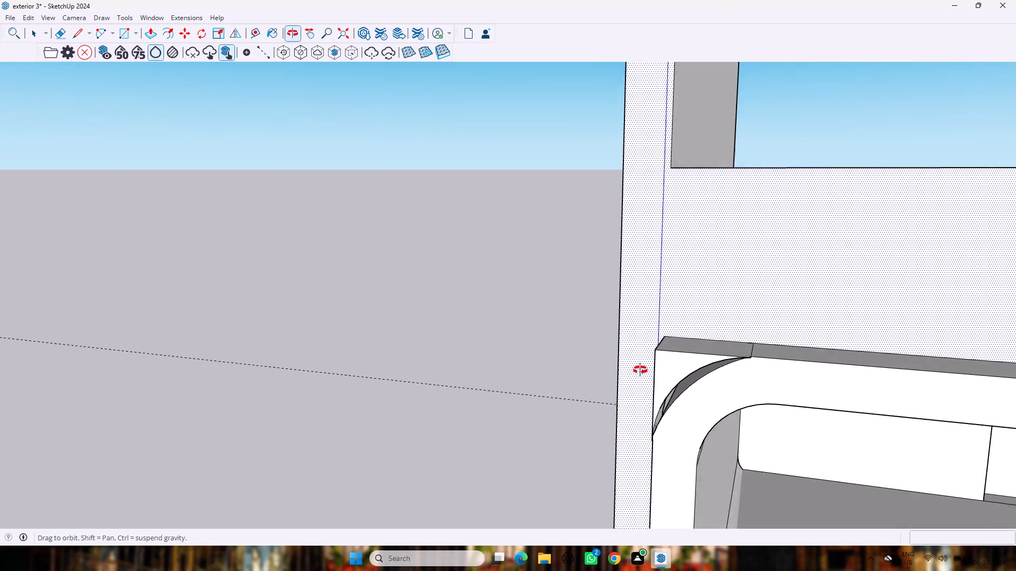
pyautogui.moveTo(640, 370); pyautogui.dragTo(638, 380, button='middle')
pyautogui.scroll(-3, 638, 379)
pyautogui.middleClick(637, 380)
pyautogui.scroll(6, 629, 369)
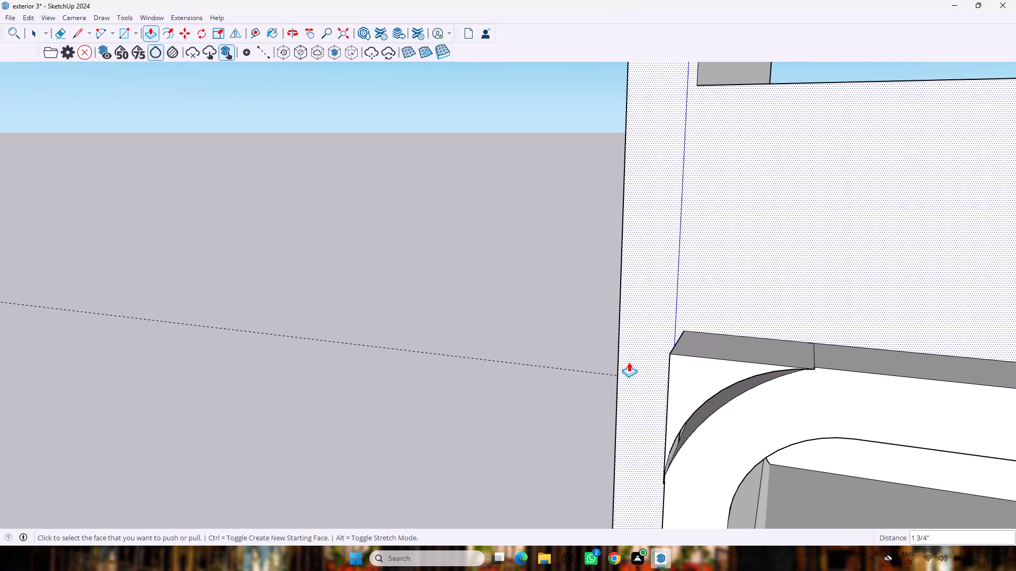
# Undo the corner infill's Push/Pull operations and the arc drawn behind the inner frame's rounded corner.
pyautogui.hotkey('ctrl', 'z')
pyautogui.hotkey('ctrl', 'z')
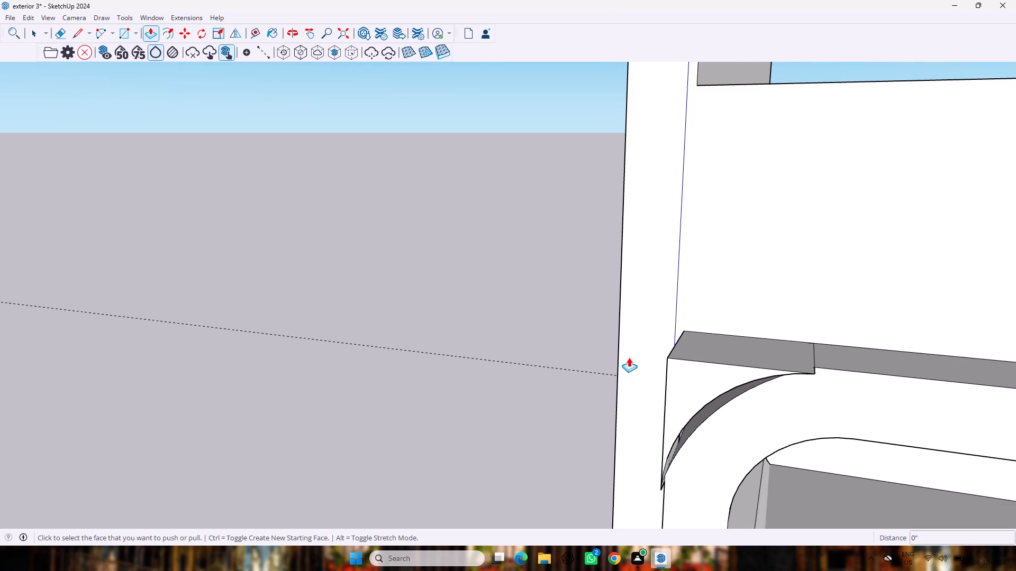
pyautogui.hotkey('ctrl', 'z')
pyautogui.hotkey('ctrl', 'z')
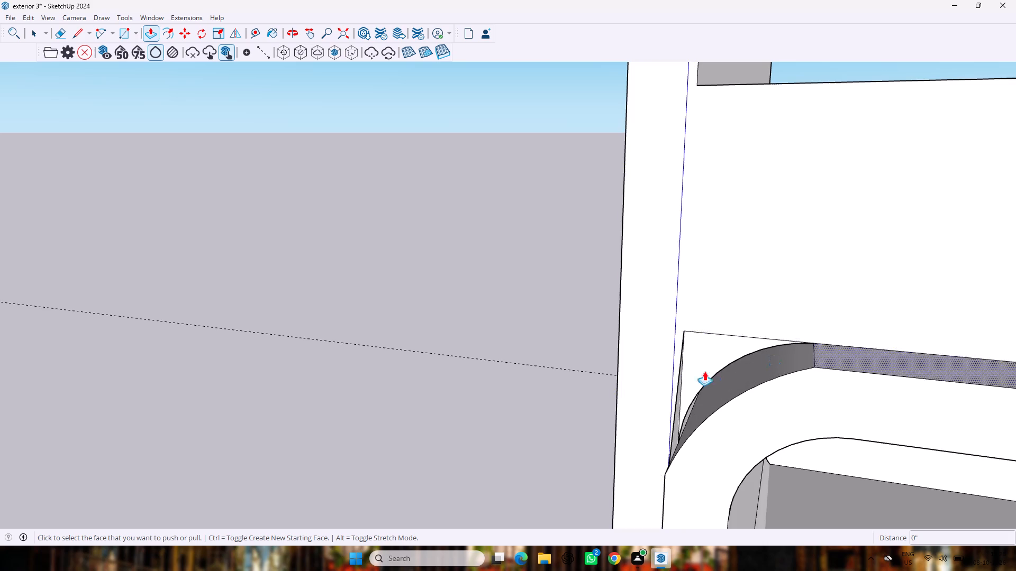
pyautogui.hotkey('ctrl', 'z')
# Redraw the two-point arc behind the inner frame's upper rounded corner, from the upright to the ledge line's end, chord about 2' 3".
pyautogui.scroll(1, 739, 367)
pyautogui.moveTo(739, 368); pyautogui.dragTo(740, 369, button='middle')
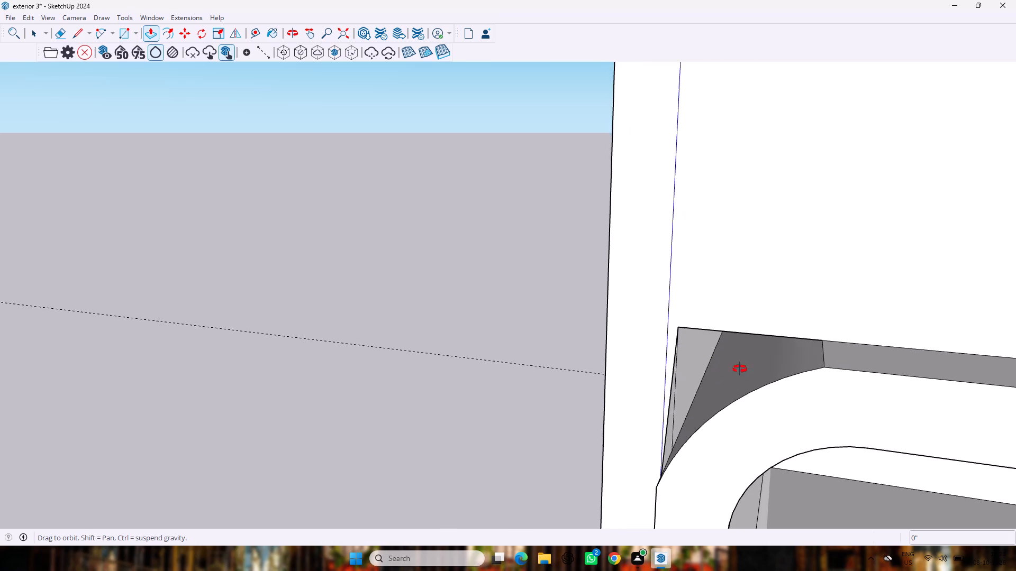
pyautogui.moveTo(740, 369); pyautogui.dragTo(868, 325, button='middle')
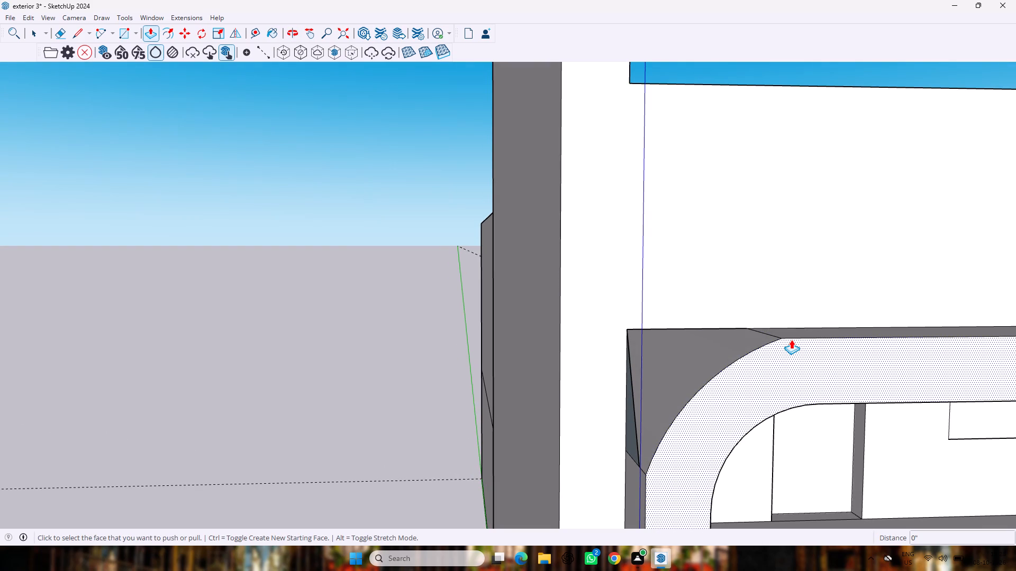
pyautogui.press('a')
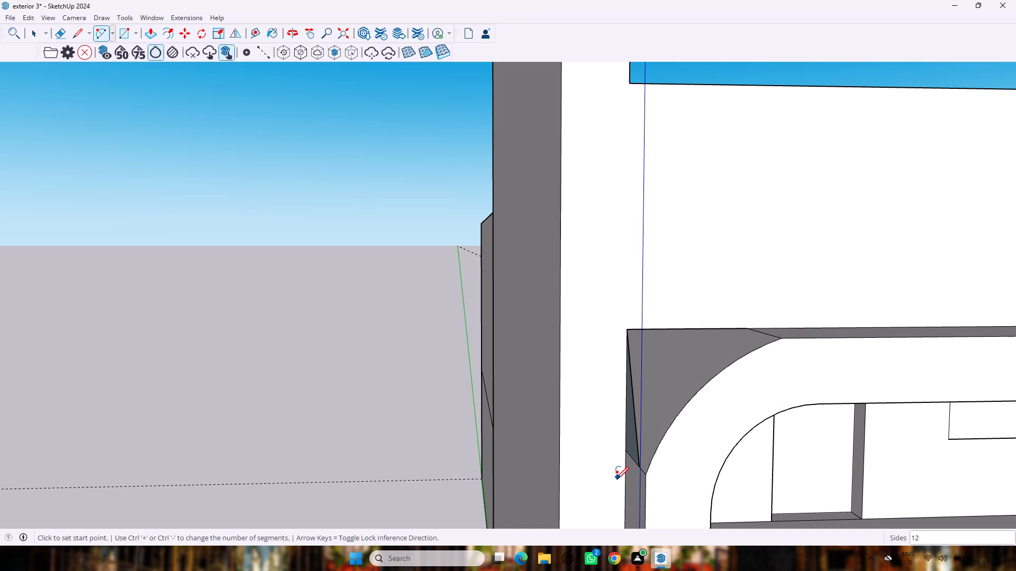
pyautogui.click(625, 464)
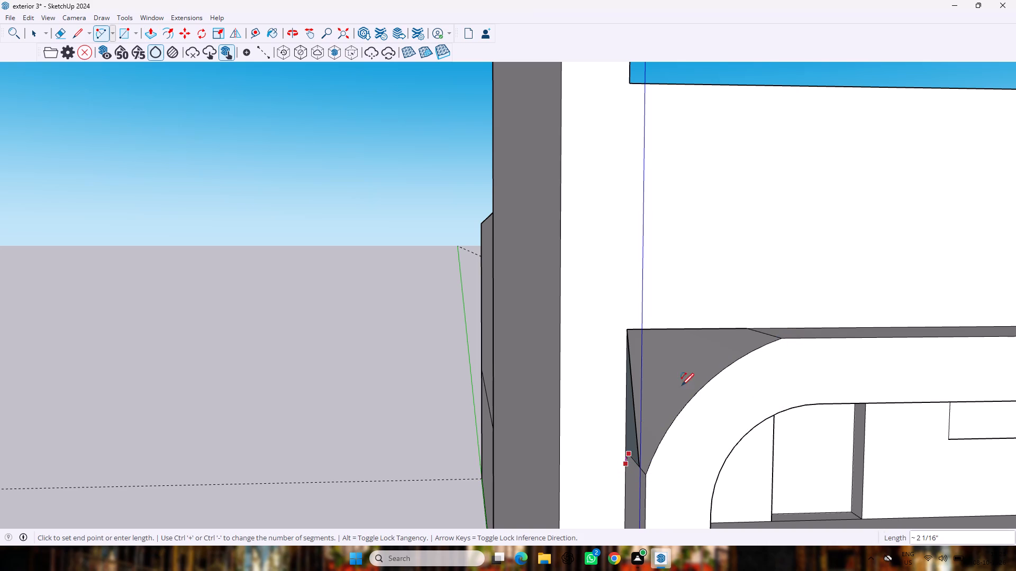
pyautogui.click(751, 329)
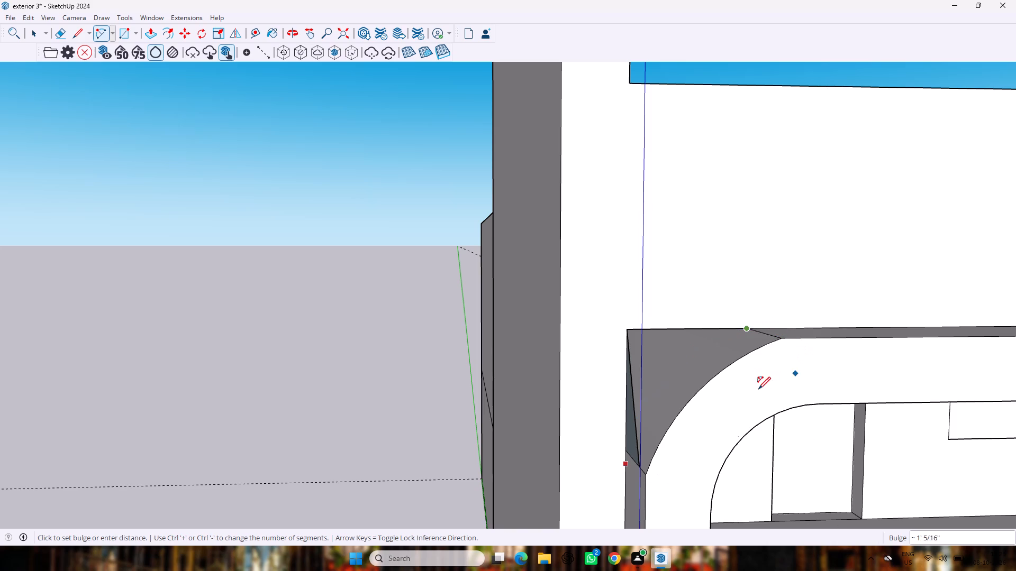
pyautogui.click(746, 328)
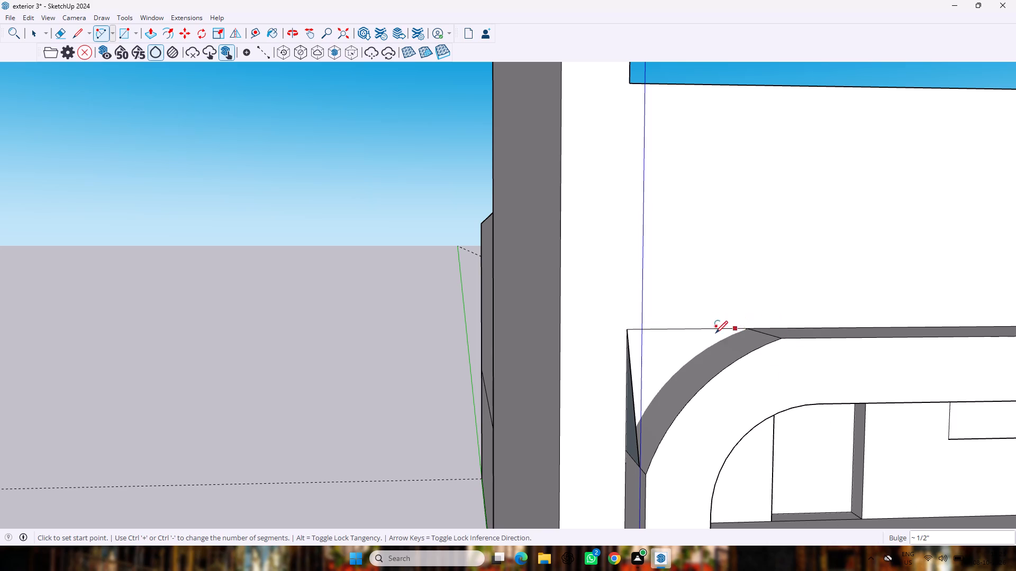
# Push/Pull the corner face outside the new arc outward to the inner frame's front face to fill the gap.
pyautogui.press('p')
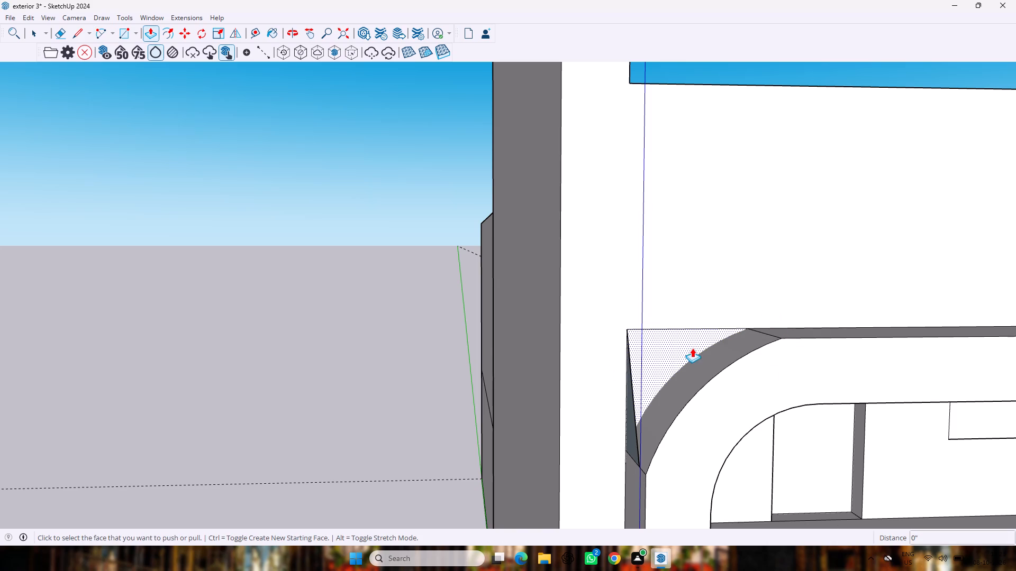
pyautogui.moveTo(677, 348); pyautogui.dragTo(670, 394)
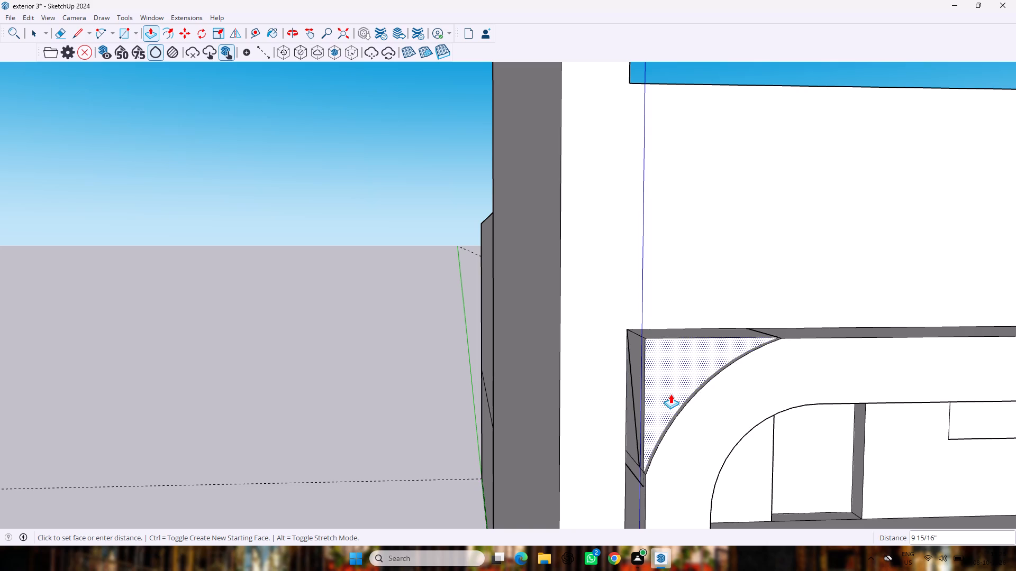
pyautogui.moveTo(670, 394); pyautogui.dragTo(670, 403)
pyautogui.scroll(-9, 865, 401)
pyautogui.scroll(5, 857, 427)
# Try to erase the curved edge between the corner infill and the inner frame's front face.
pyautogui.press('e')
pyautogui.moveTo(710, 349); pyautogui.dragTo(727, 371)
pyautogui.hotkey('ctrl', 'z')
# Erase the seam line crossing the inner frame's top ledge where the corner infill meets the straight part.
pyautogui.scroll(-10, 730, 369)
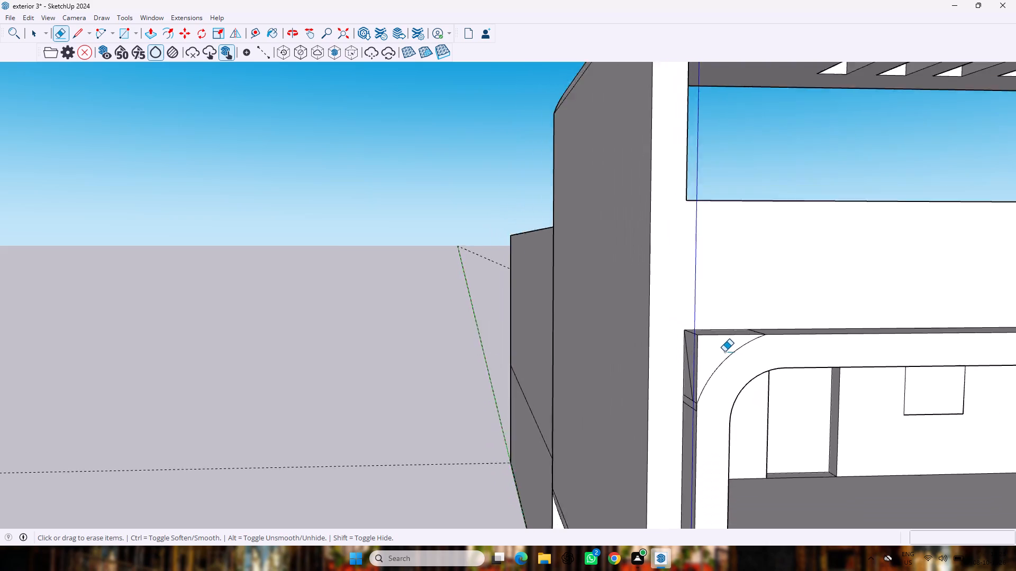
pyautogui.scroll(-5, 724, 352)
pyautogui.scroll(-13, 756, 456)
pyautogui.scroll(5, 863, 507)
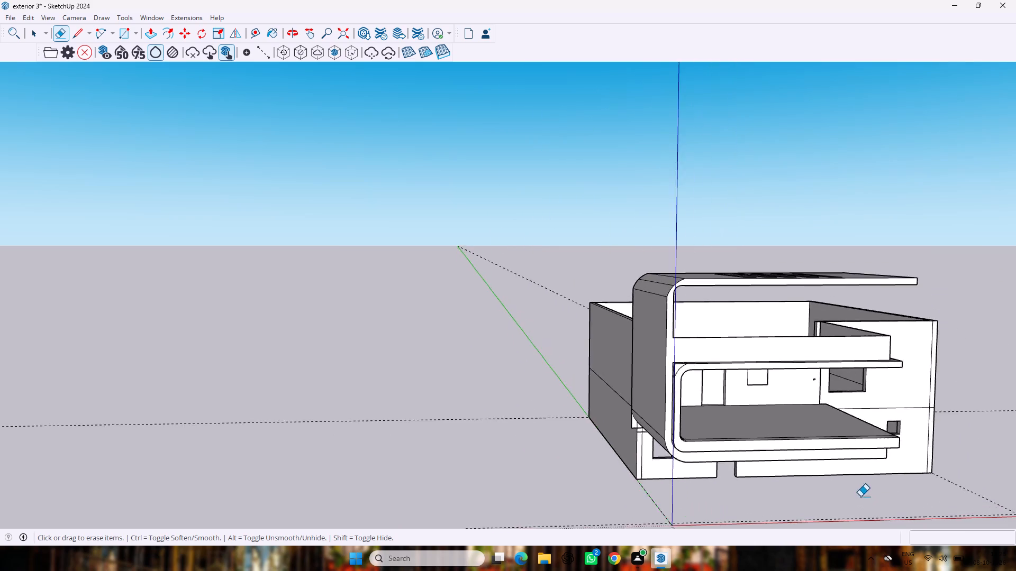
pyautogui.scroll(8, 860, 496)
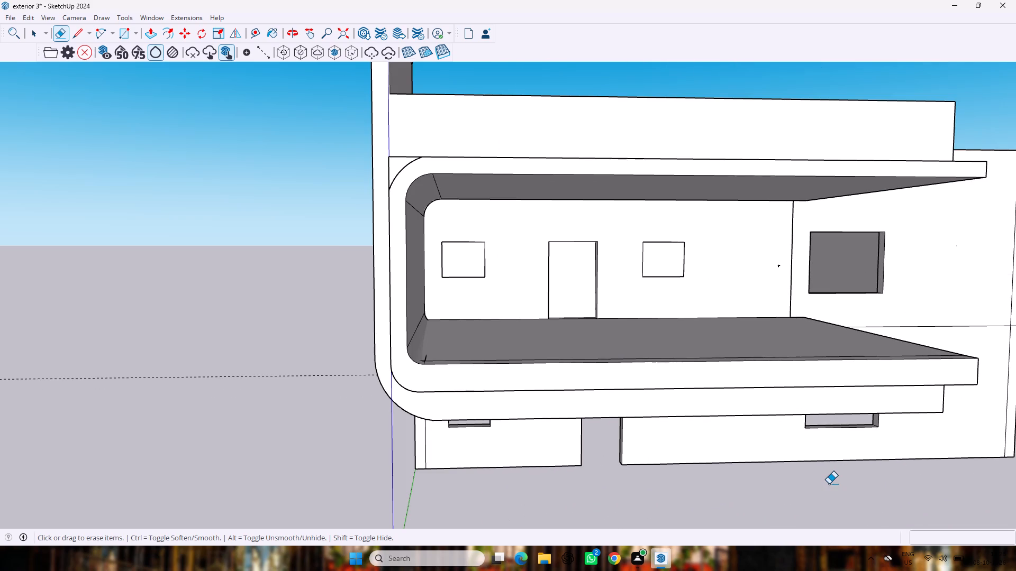
pyautogui.moveTo(879, 259); pyautogui.dragTo(881, 273, button='middle')
pyautogui.moveTo(881, 273); pyautogui.dragTo(888, 374, button='middle')
pyautogui.scroll(-3, 888, 374)
pyautogui.scroll(4, 579, 344)
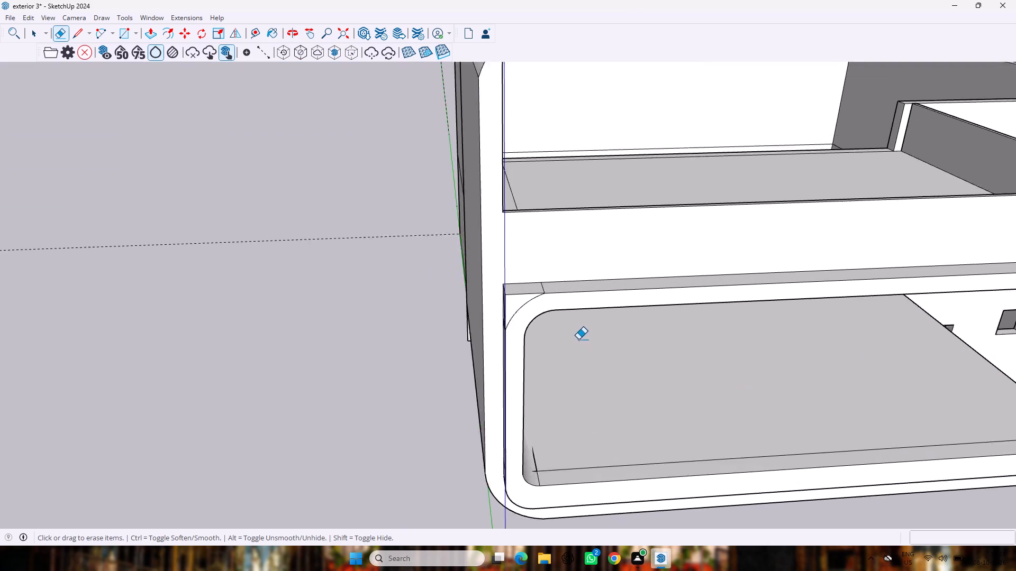
pyautogui.scroll(4, 536, 266)
pyautogui.scroll(11, 511, 314)
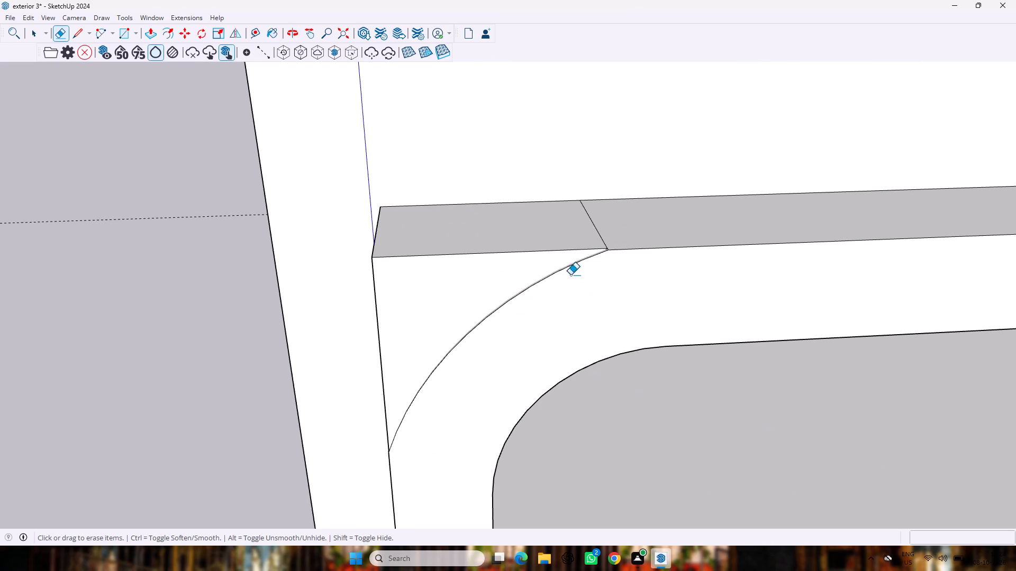
pyautogui.moveTo(630, 225); pyautogui.dragTo(585, 224)
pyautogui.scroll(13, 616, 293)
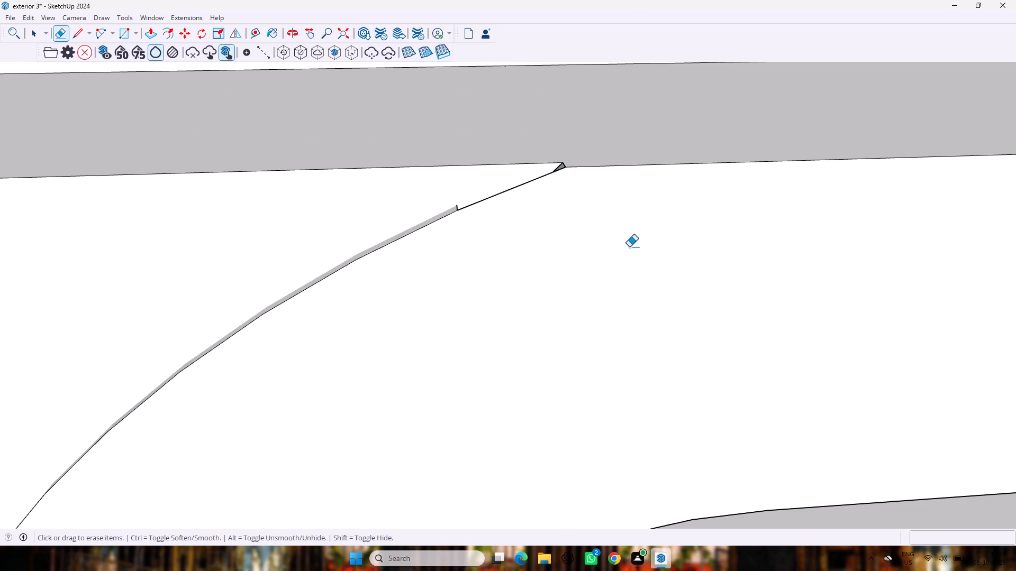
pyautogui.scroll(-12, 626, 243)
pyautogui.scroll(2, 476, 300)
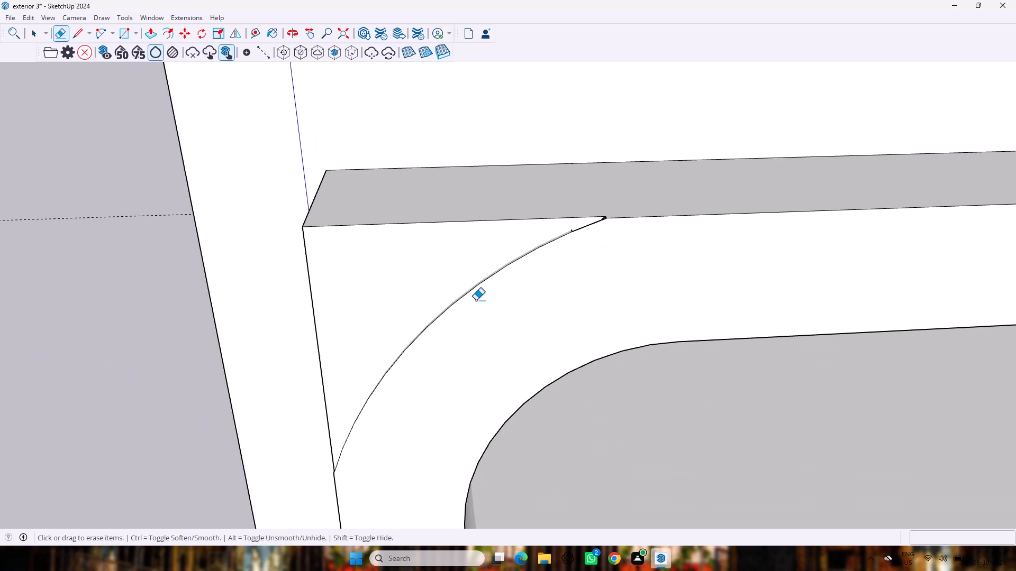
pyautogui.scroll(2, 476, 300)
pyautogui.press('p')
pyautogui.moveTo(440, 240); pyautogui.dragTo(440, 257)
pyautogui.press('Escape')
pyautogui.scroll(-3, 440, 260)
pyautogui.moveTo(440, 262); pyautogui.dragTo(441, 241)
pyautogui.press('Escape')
# Examine the whole house exterior from the front and side to check how the filled corner fits the frames.
pyautogui.scroll(-19, 445, 244)
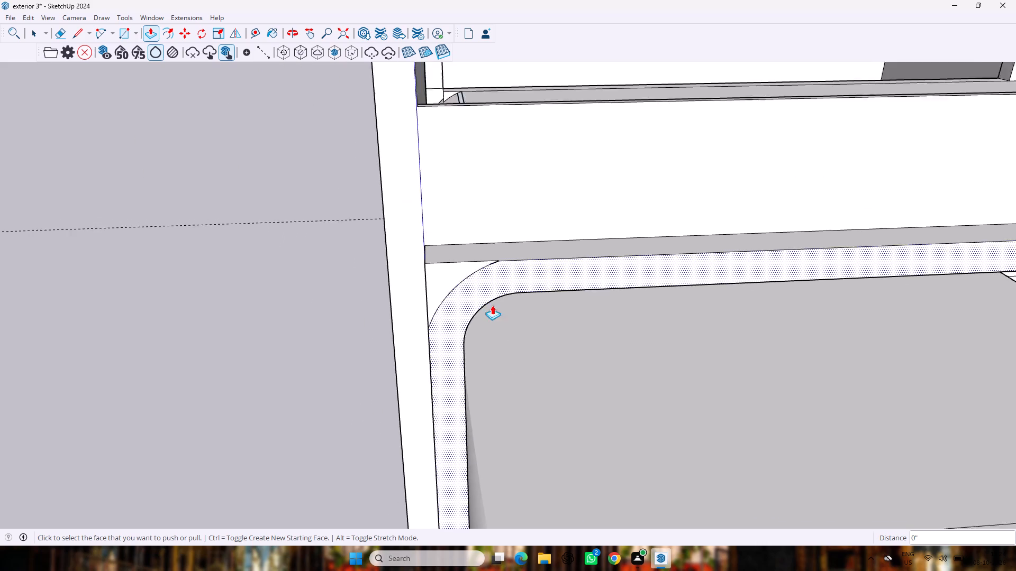
pyautogui.scroll(-5, 492, 305)
pyautogui.press('space')
pyautogui.scroll(-8, 549, 347)
pyautogui.scroll(1, 559, 343)
pyautogui.scroll(-1, 559, 343)
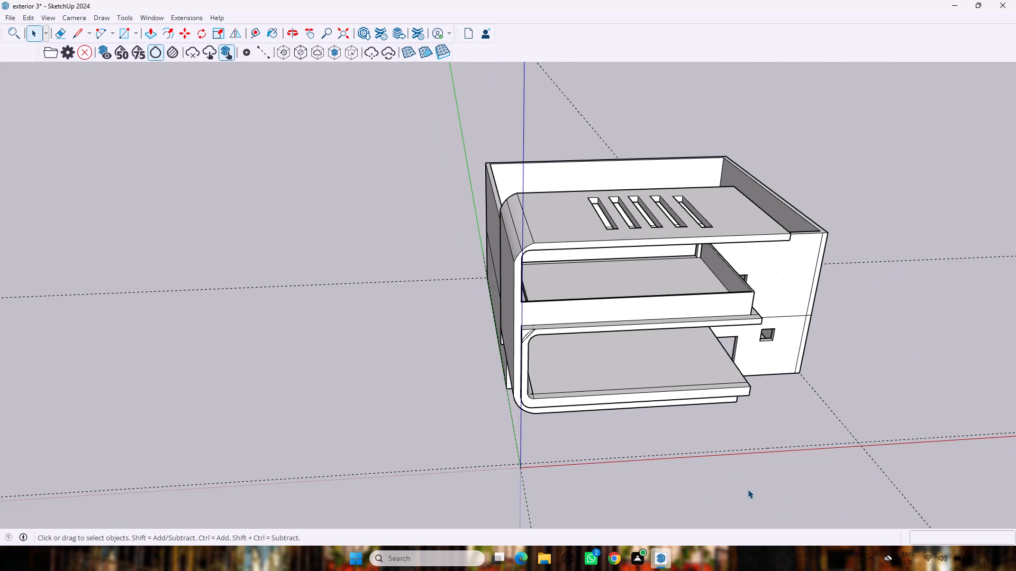
pyautogui.scroll(4, 757, 408)
pyautogui.scroll(1, 810, 393)
pyautogui.moveTo(811, 394); pyautogui.dragTo(686, 343, button='middle')
pyautogui.scroll(1, 799, 377)
pyautogui.scroll(-4, 685, 337)
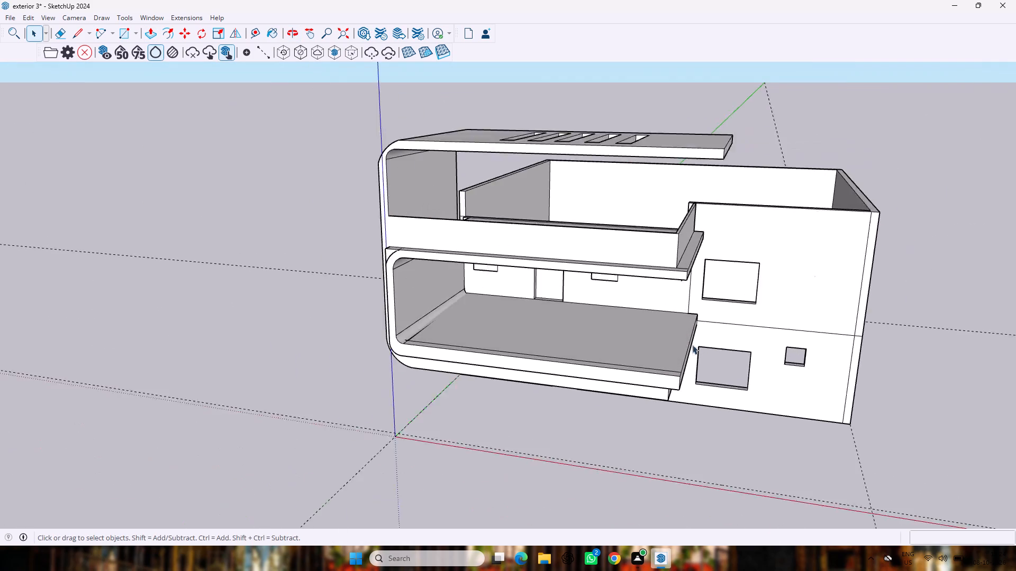
pyautogui.scroll(1, 697, 342)
pyautogui.scroll(-2, 700, 340)
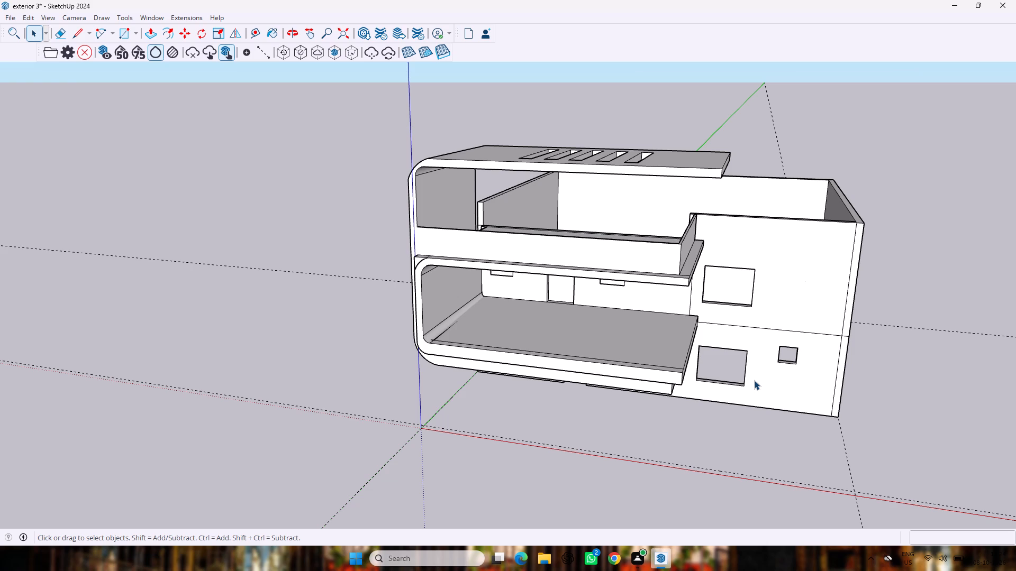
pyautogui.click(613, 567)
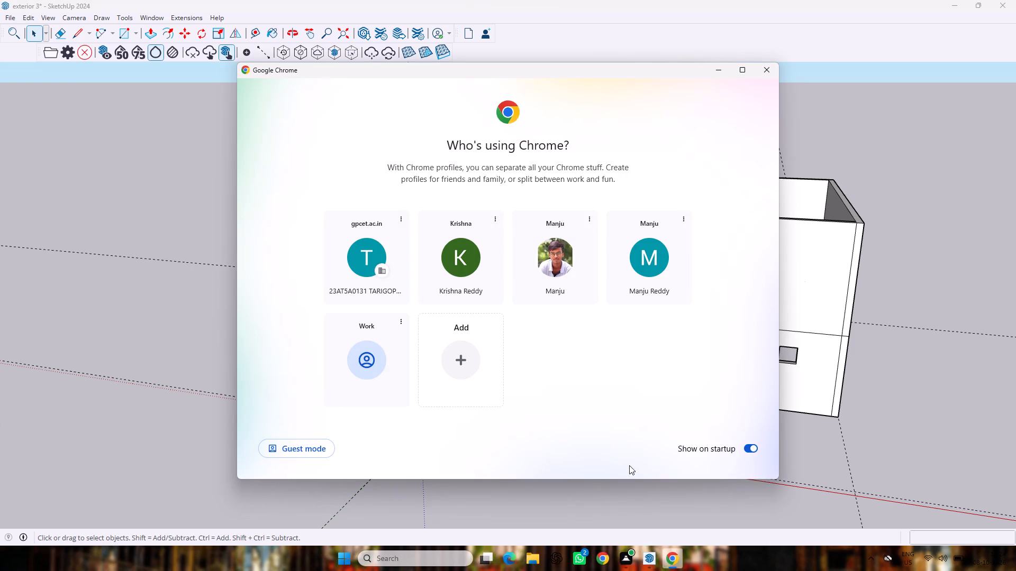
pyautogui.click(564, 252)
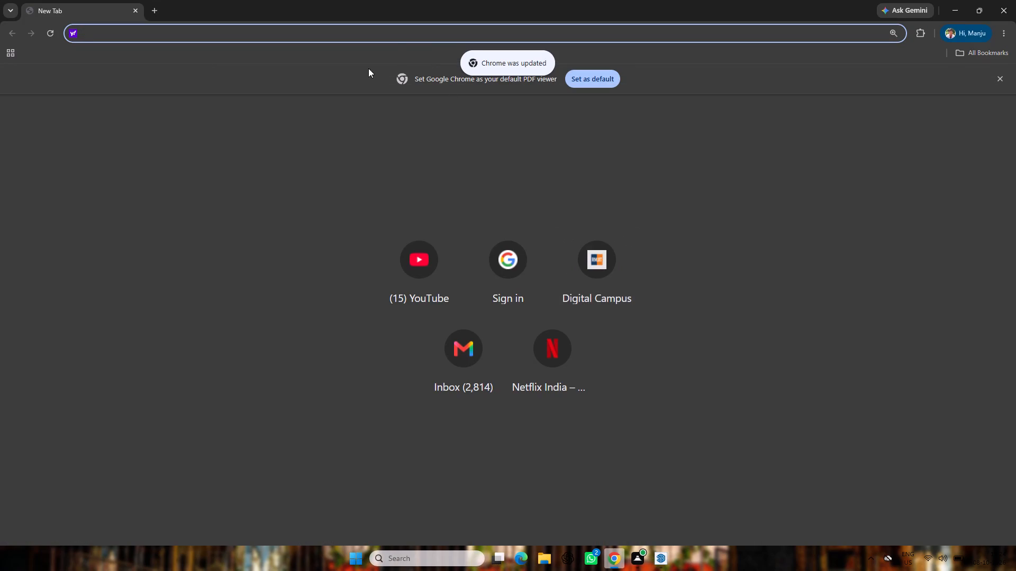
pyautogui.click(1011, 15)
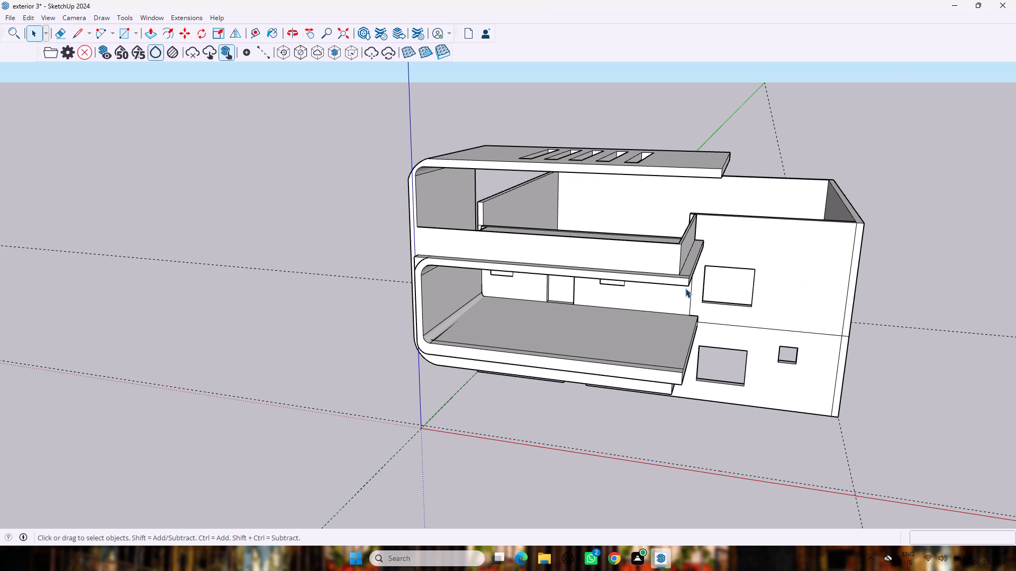
# Draw a rectangle about 7 7/16" by 1' on the inner frame's bottom front ledge, starting where the rounded corner ends.
pyautogui.scroll(3, 344, 311)
pyautogui.moveTo(349, 292); pyautogui.dragTo(375, 284, button='middle')
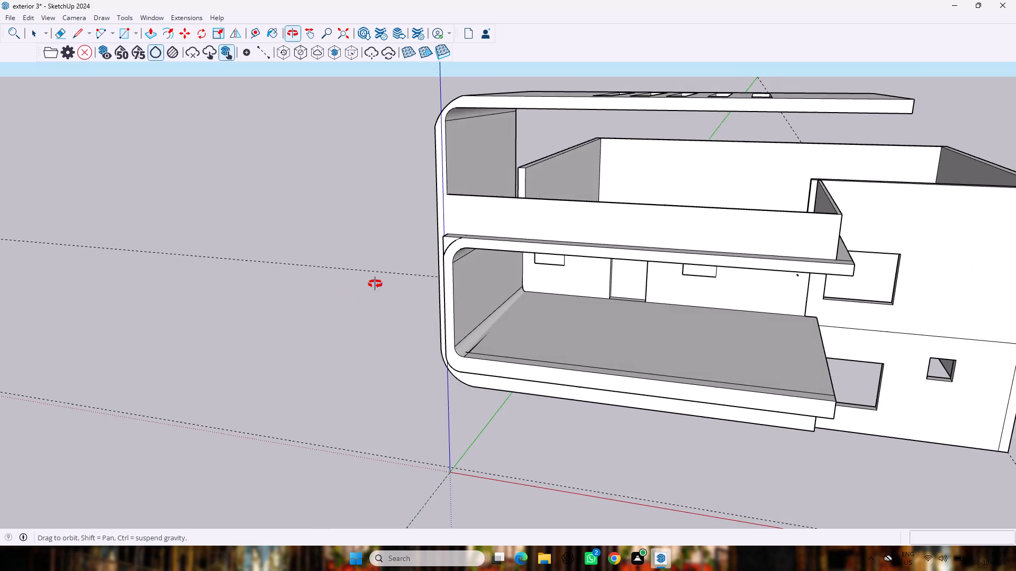
pyautogui.moveTo(375, 284); pyautogui.dragTo(430, 242, button='middle')
pyautogui.scroll(4, 449, 253)
pyautogui.moveTo(597, 344); pyautogui.dragTo(600, 390, button='middle')
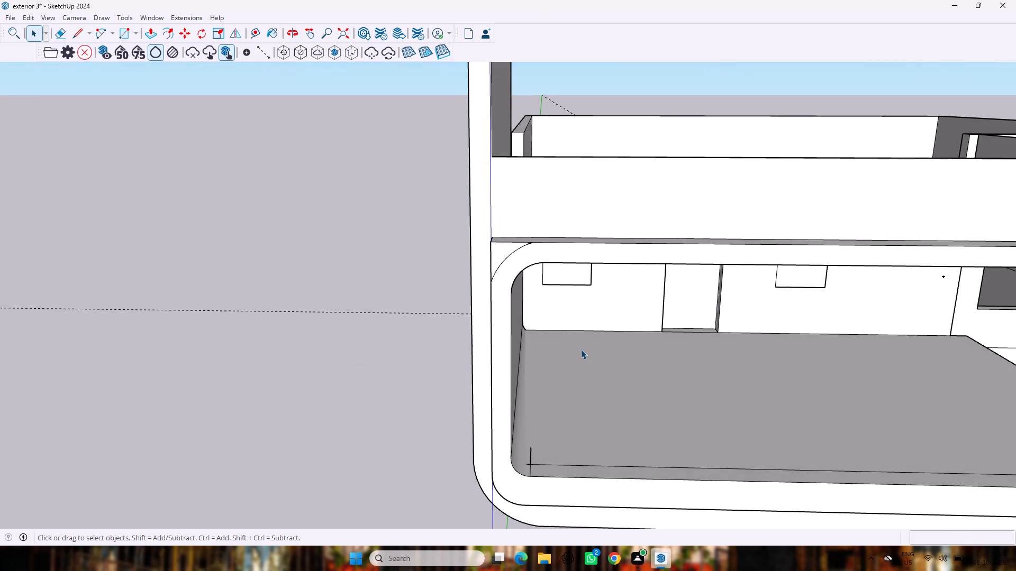
pyautogui.scroll(-3, 570, 357)
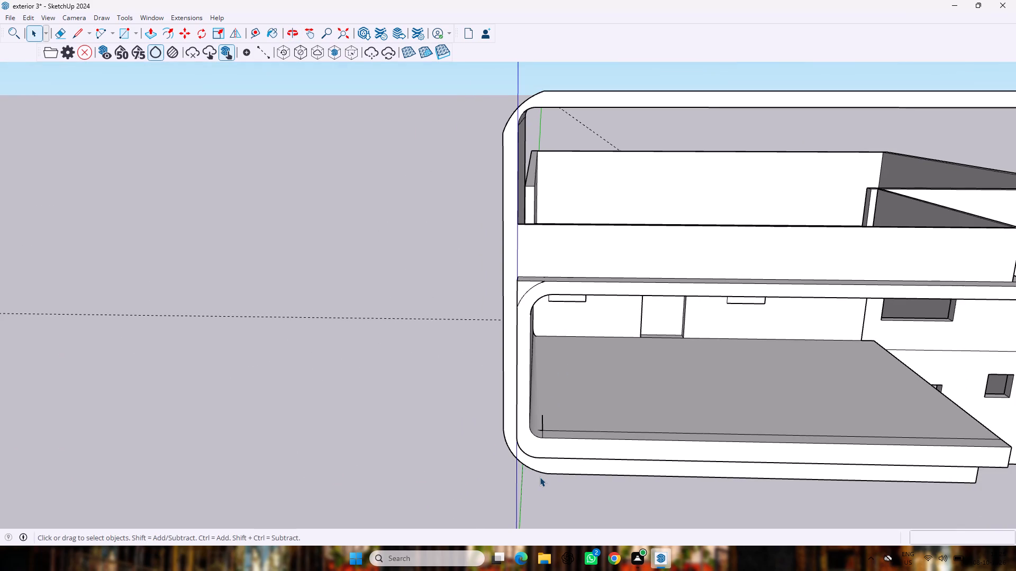
pyautogui.press('r')
pyautogui.scroll(7, 540, 465)
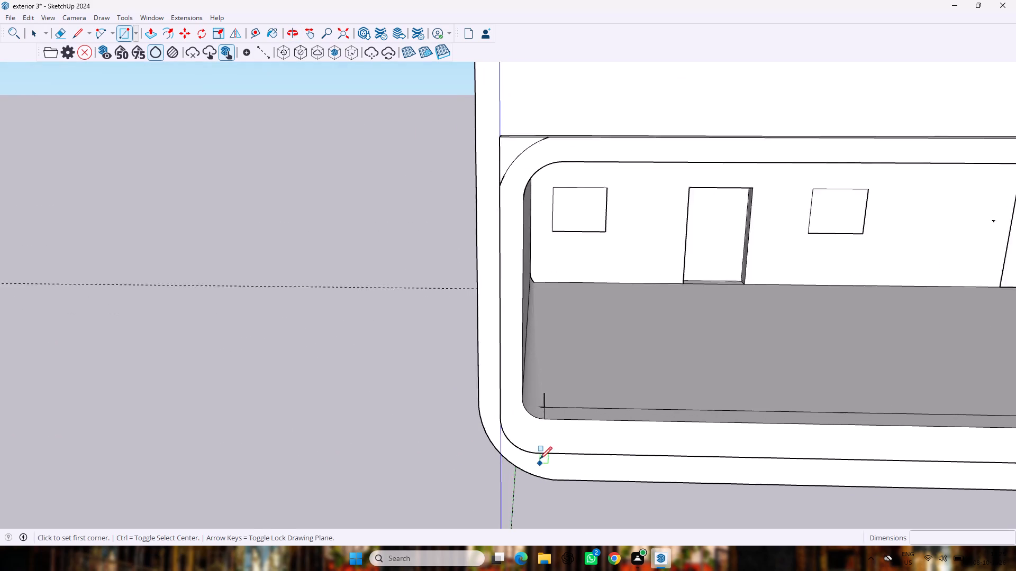
pyautogui.doubleClick(547, 403)
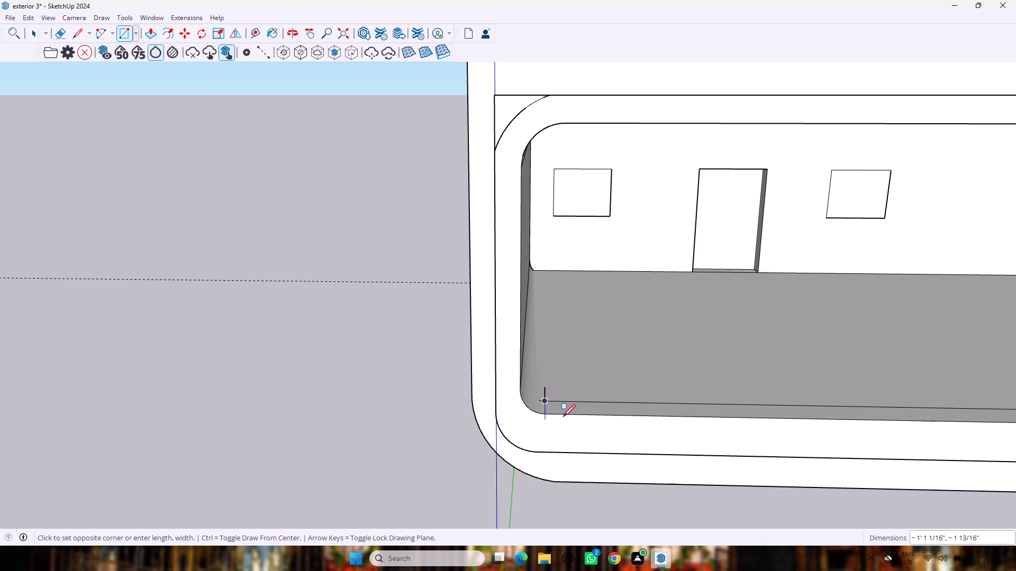
pyautogui.click(567, 413)
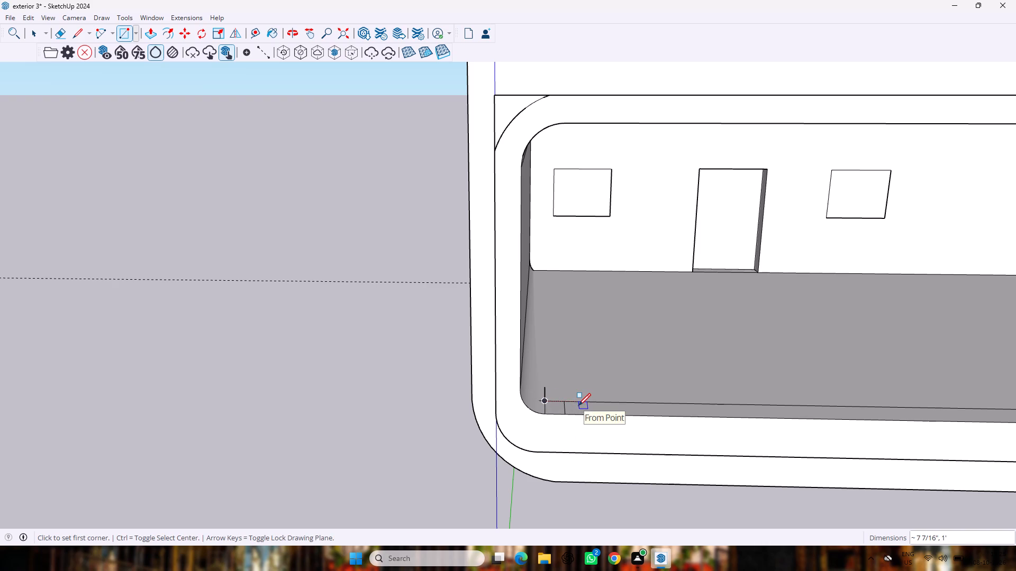
# Push/Pull the ledge rectangle upward into a vertical post reaching the rounded top corner of the inner frame.
pyautogui.press('p')
pyautogui.moveTo(558, 404); pyautogui.dragTo(568, 364)
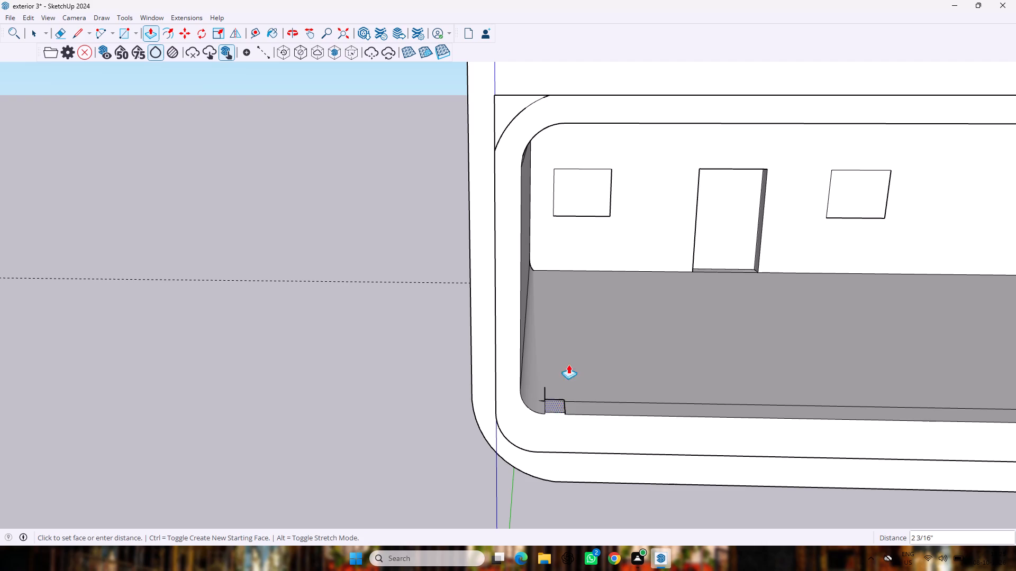
pyautogui.moveTo(568, 364); pyautogui.dragTo(573, 288)
pyautogui.moveTo(573, 279); pyautogui.dragTo(571, 228)
pyautogui.scroll(-8, 569, 210)
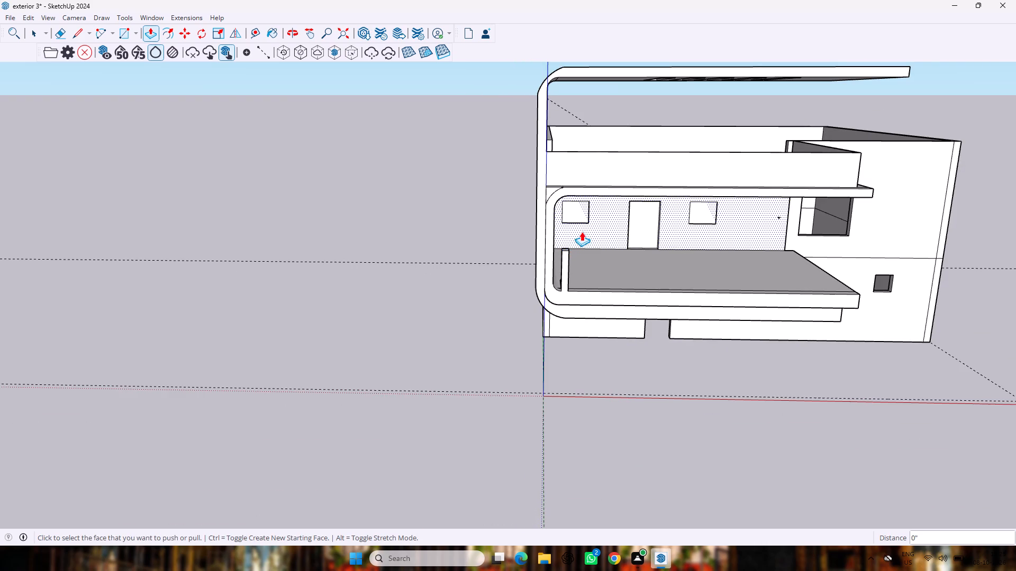
pyautogui.scroll(8, 556, 198)
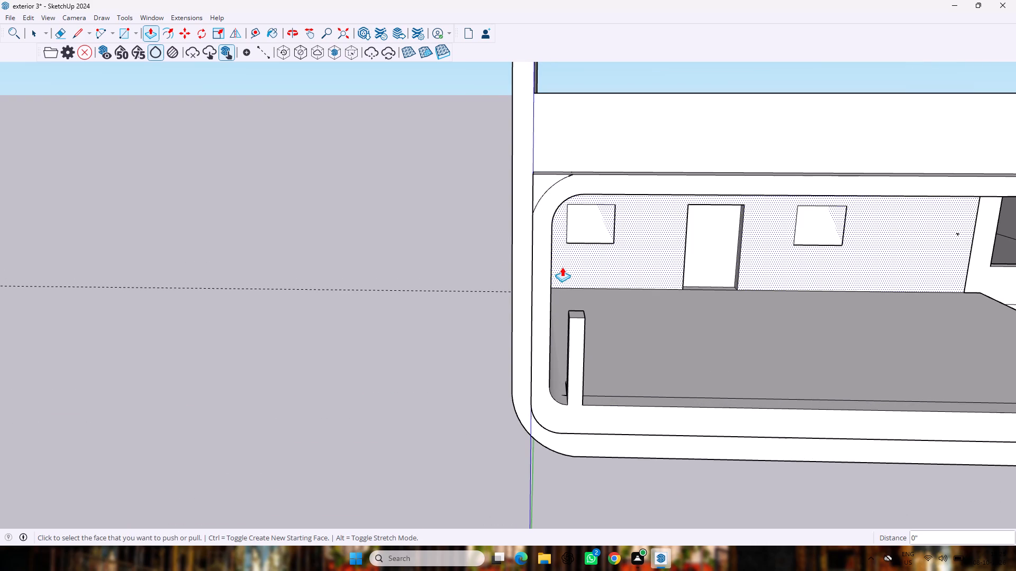
pyautogui.scroll(4, 595, 267)
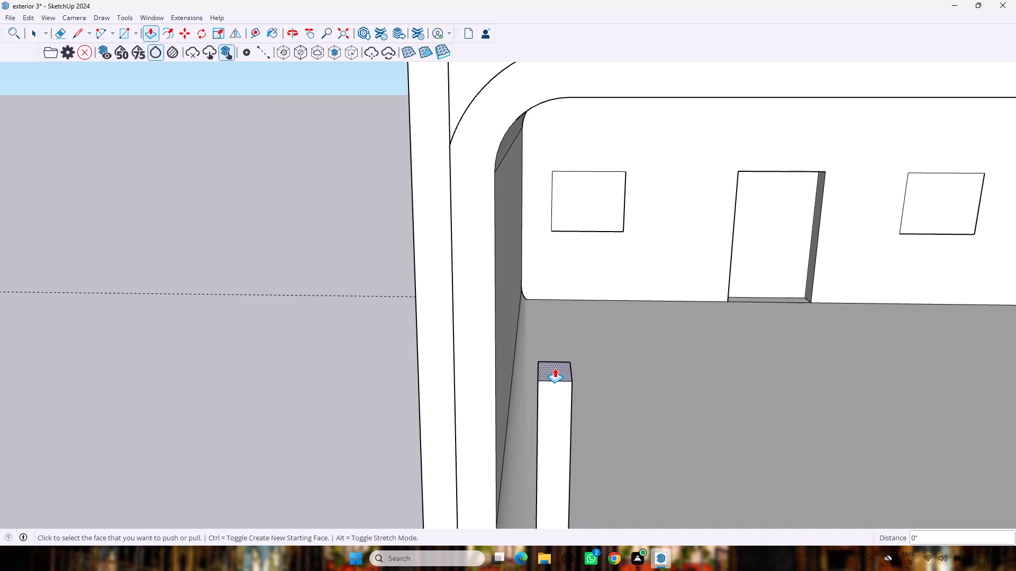
pyautogui.moveTo(555, 368); pyautogui.dragTo(578, 99)
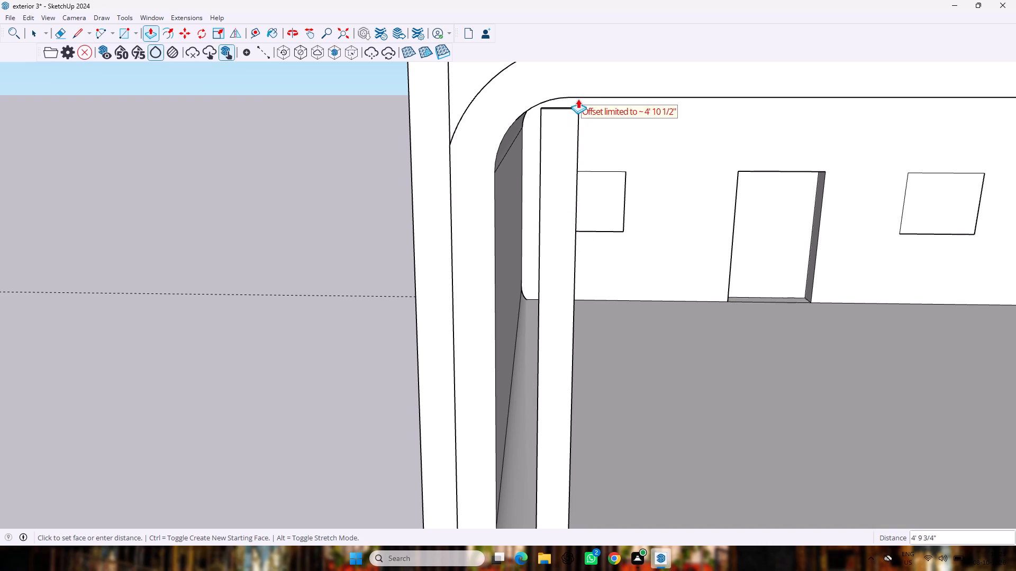
pyautogui.moveTo(578, 99); pyautogui.dragTo(577, 86)
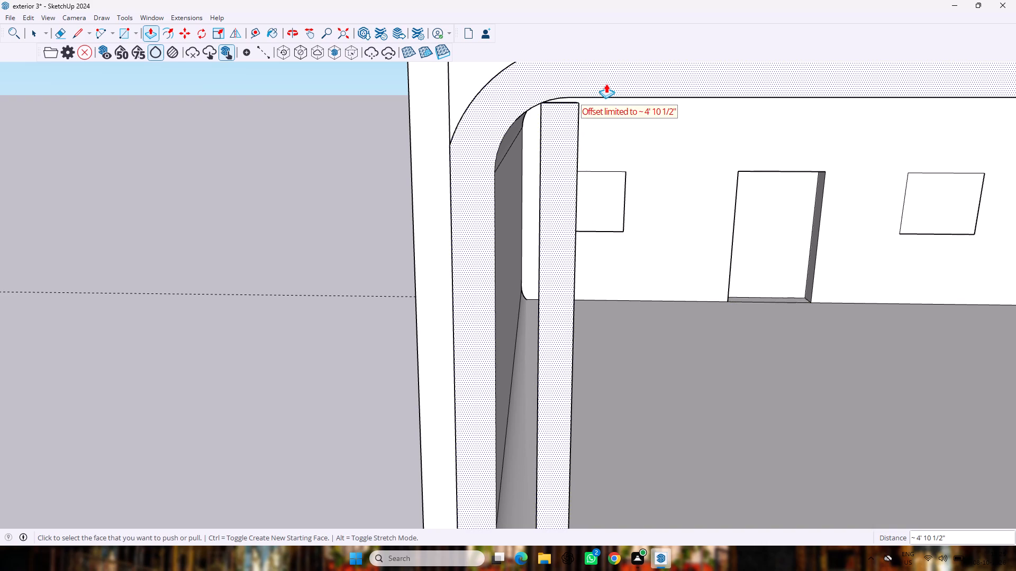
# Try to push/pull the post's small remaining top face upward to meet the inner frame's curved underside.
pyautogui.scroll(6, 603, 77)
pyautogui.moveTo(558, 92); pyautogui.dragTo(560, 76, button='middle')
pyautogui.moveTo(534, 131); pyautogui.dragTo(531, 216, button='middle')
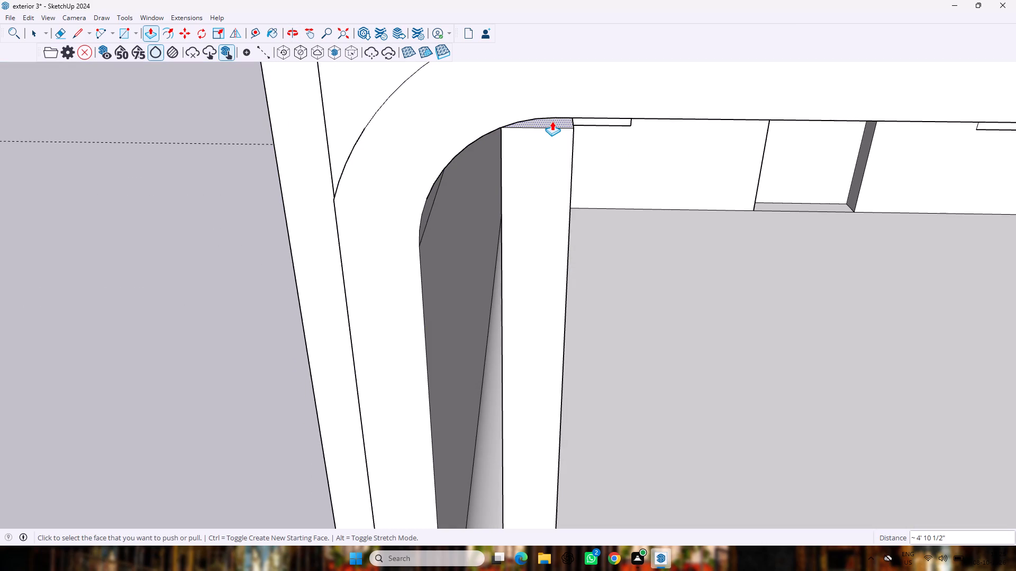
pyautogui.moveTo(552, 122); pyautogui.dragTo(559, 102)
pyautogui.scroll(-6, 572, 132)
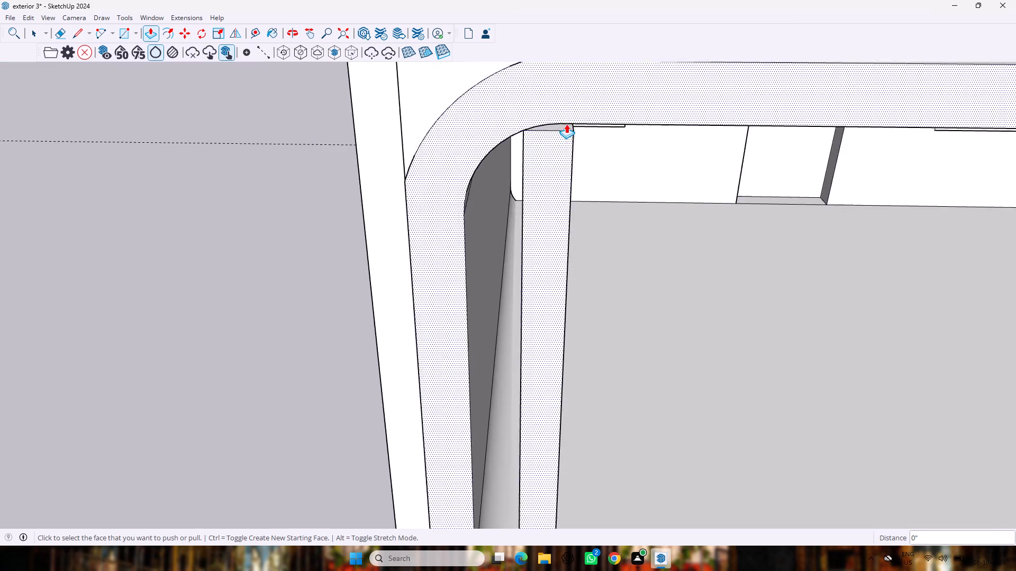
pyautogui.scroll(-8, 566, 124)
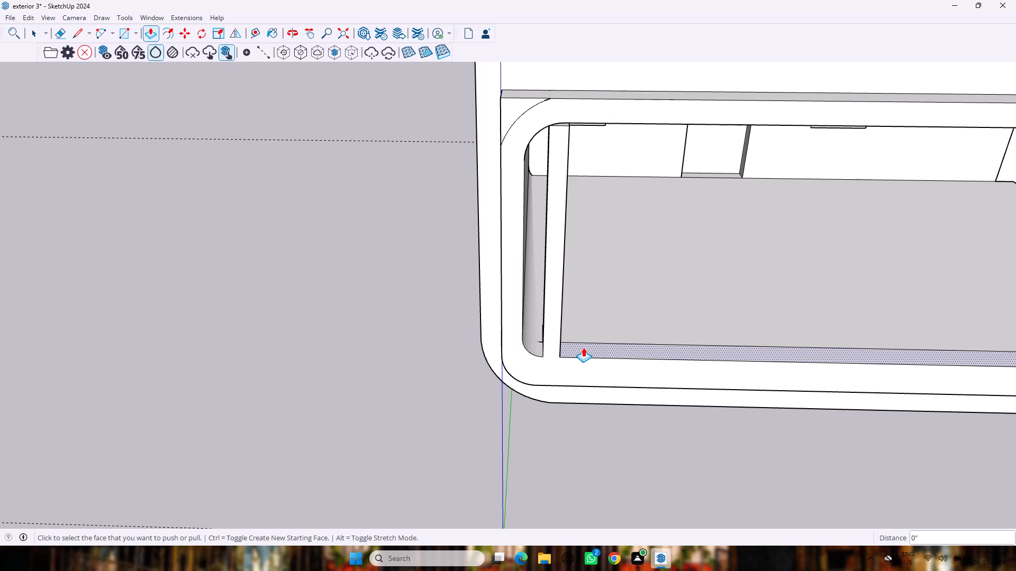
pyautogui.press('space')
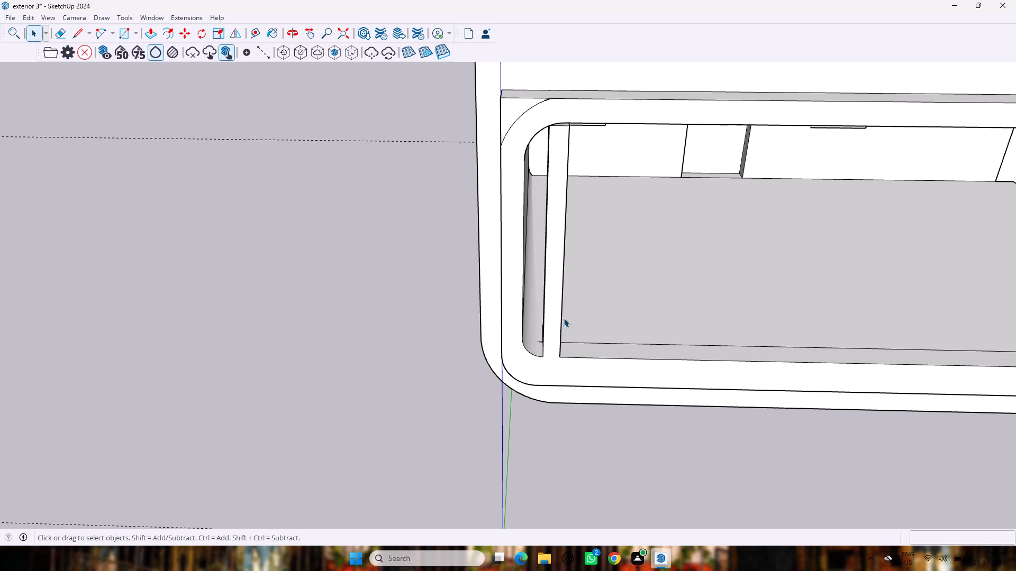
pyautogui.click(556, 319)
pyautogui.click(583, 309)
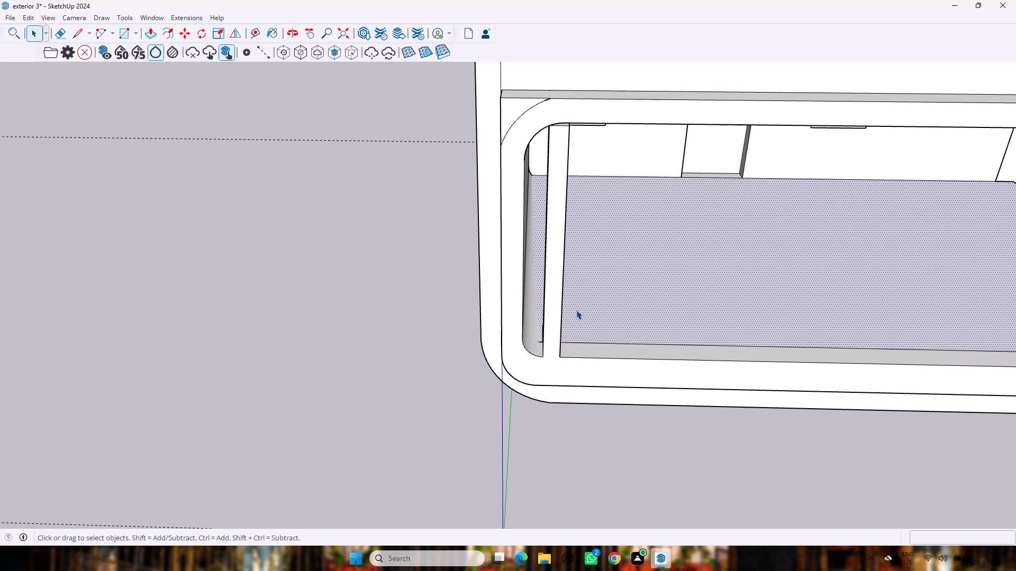
# Draw a second rectangle about 7 7/16" by 1' on the bottom front ledge, leaving a narrow gap beside the first post.
pyautogui.press('r')
pyautogui.scroll(7, 558, 353)
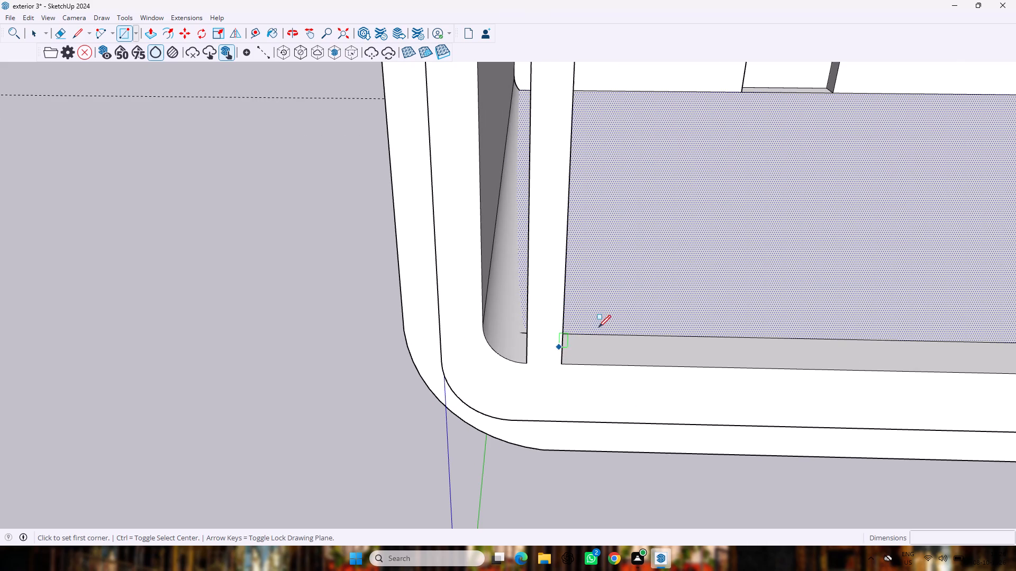
pyautogui.moveTo(599, 327); pyautogui.dragTo(485, 365, button='middle')
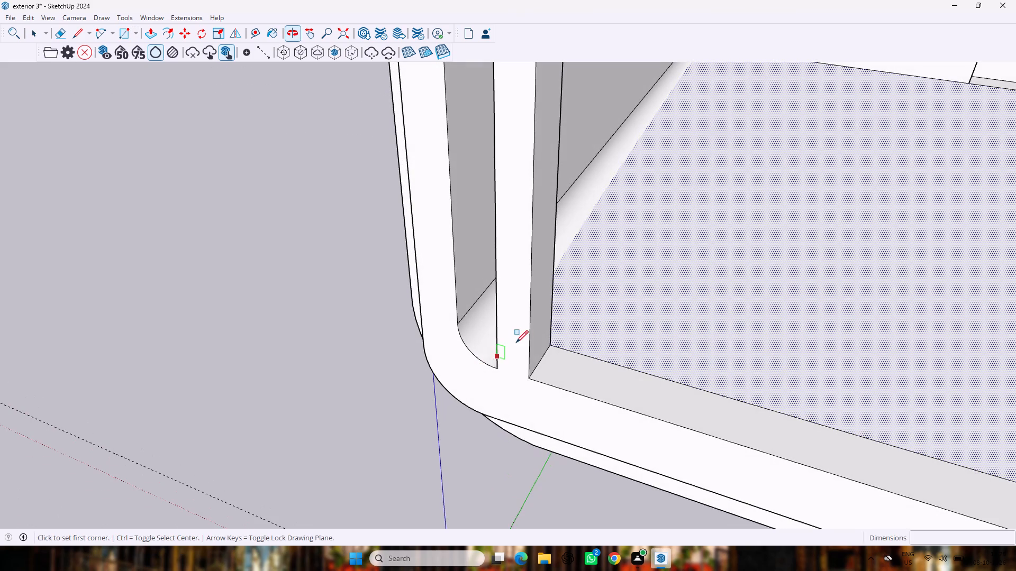
pyautogui.click(559, 350)
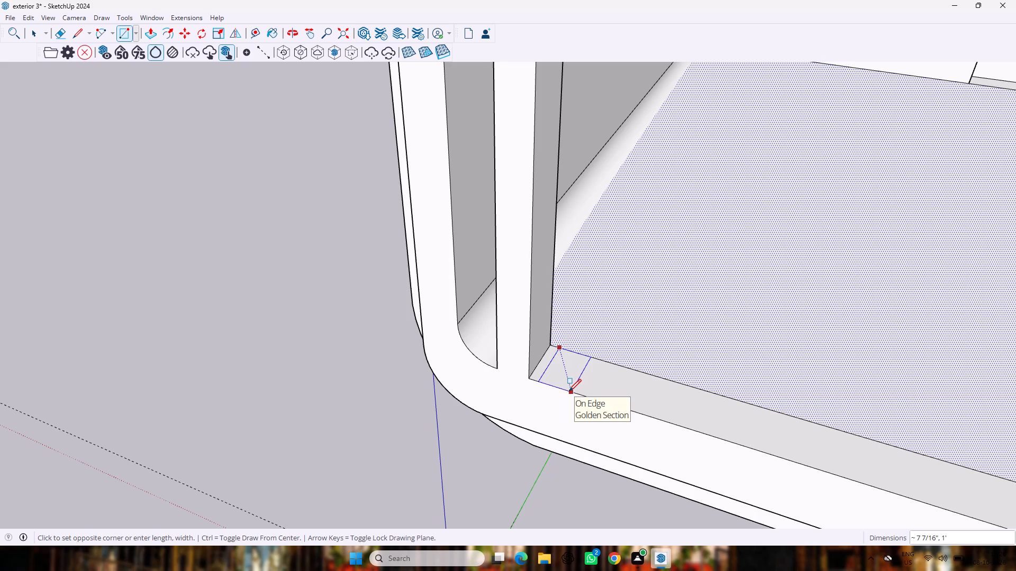
pyautogui.click(569, 391)
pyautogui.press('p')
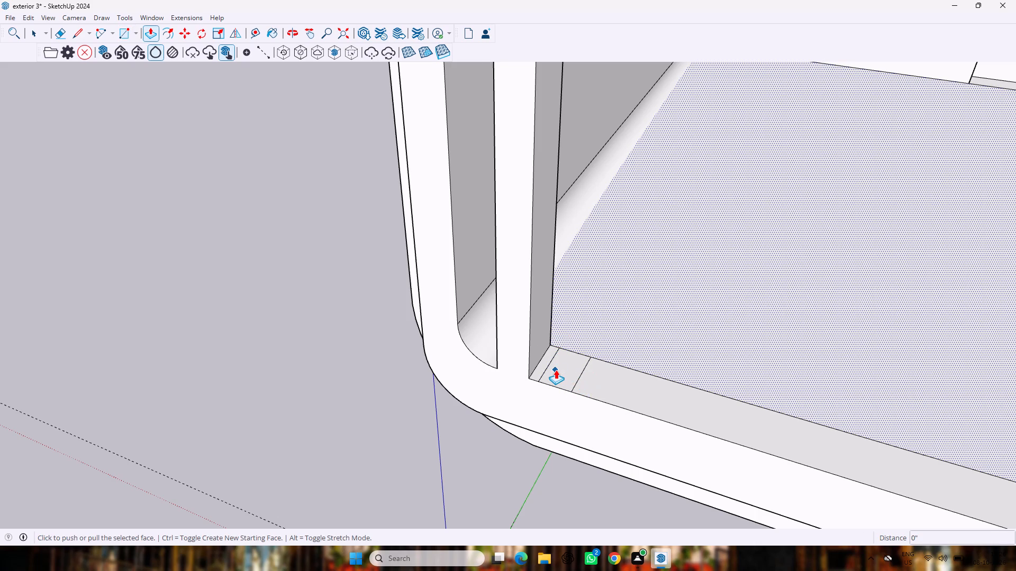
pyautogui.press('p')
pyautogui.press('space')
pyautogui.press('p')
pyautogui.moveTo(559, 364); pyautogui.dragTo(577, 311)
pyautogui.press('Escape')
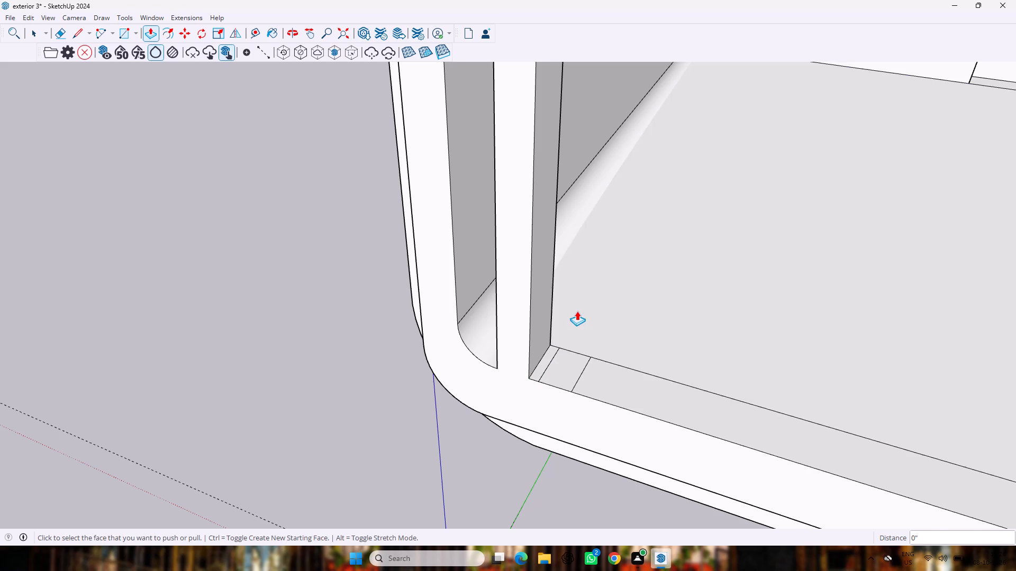
# Push/Pull the second ledge rectangle upward into a post reaching the underside of the inner frame's top.
pyautogui.scroll(-4, 577, 314)
pyautogui.moveTo(571, 348); pyautogui.dragTo(587, 227)
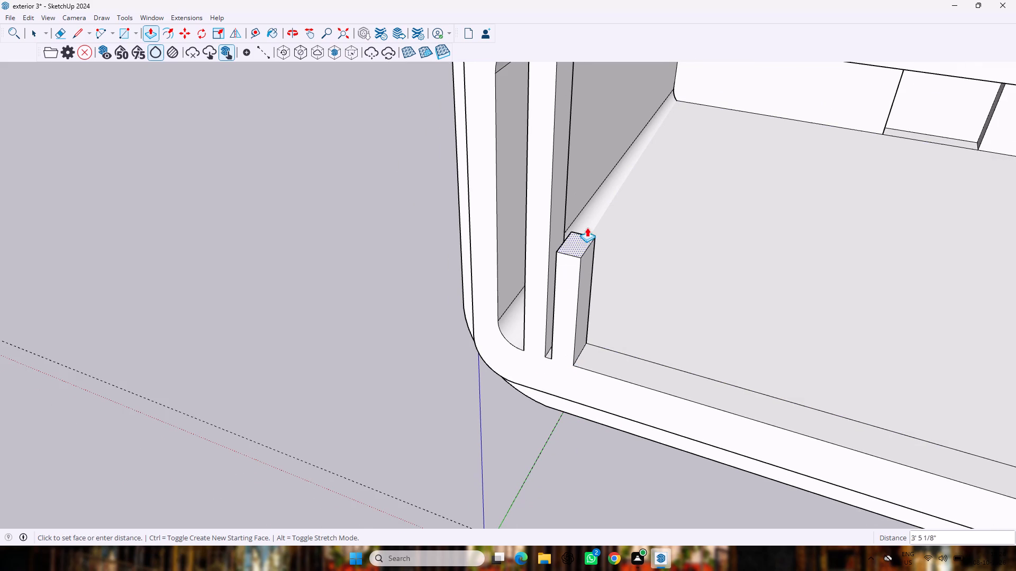
pyautogui.moveTo(587, 227); pyautogui.dragTo(593, 134)
pyautogui.scroll(-10, 593, 134)
pyautogui.scroll(3, 592, 126)
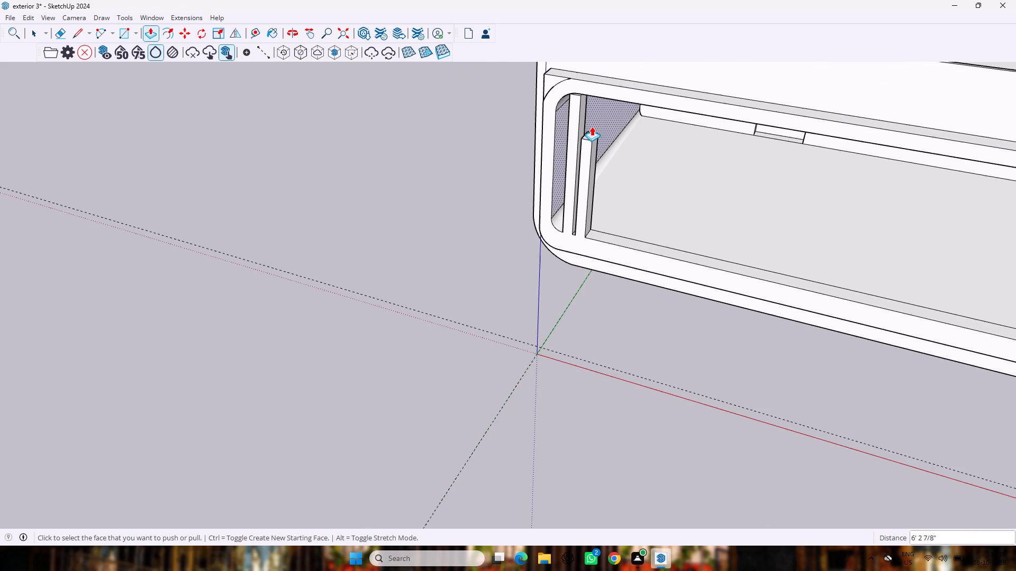
pyautogui.moveTo(592, 136); pyautogui.dragTo(607, 85)
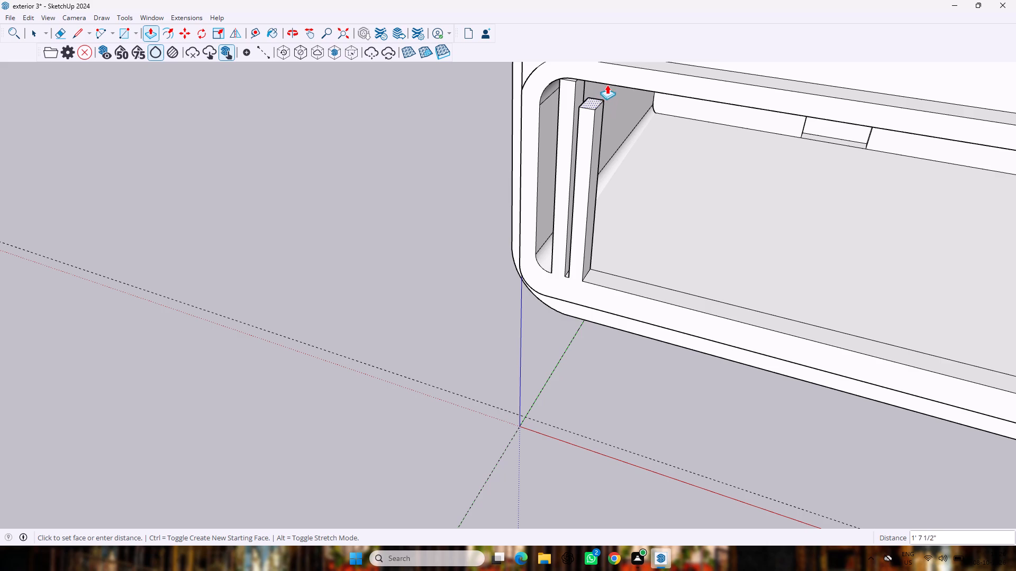
pyautogui.moveTo(607, 85); pyautogui.dragTo(610, 70)
# Draw a third rectangle about 5 5/8" by 1' on the bottom front ledge, leaving a narrow gap beside the second post.
pyautogui.scroll(-2, 530, 174)
pyautogui.scroll(1, 530, 183)
pyautogui.scroll(-2, 530, 184)
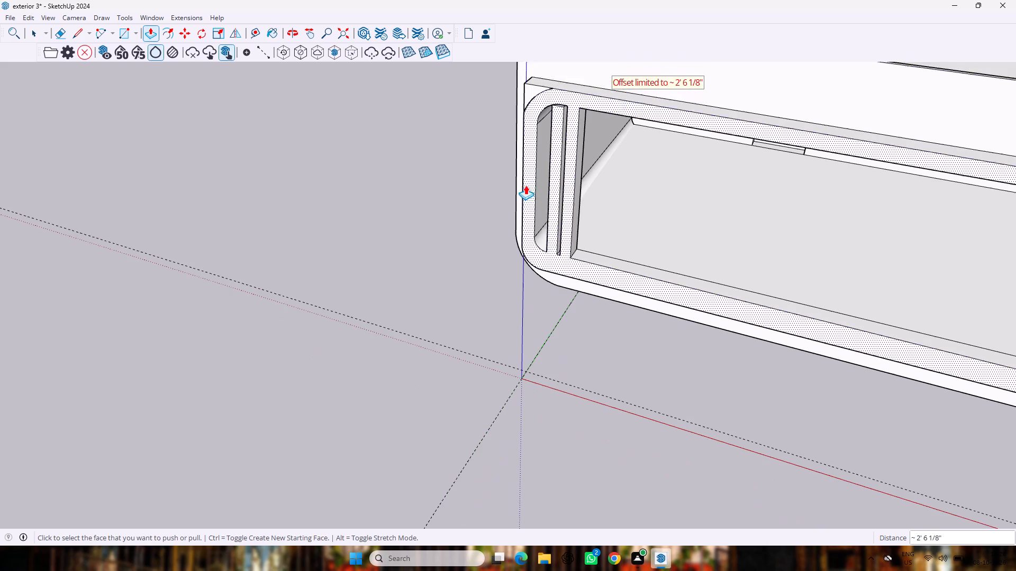
pyautogui.scroll(-3, 352, 252)
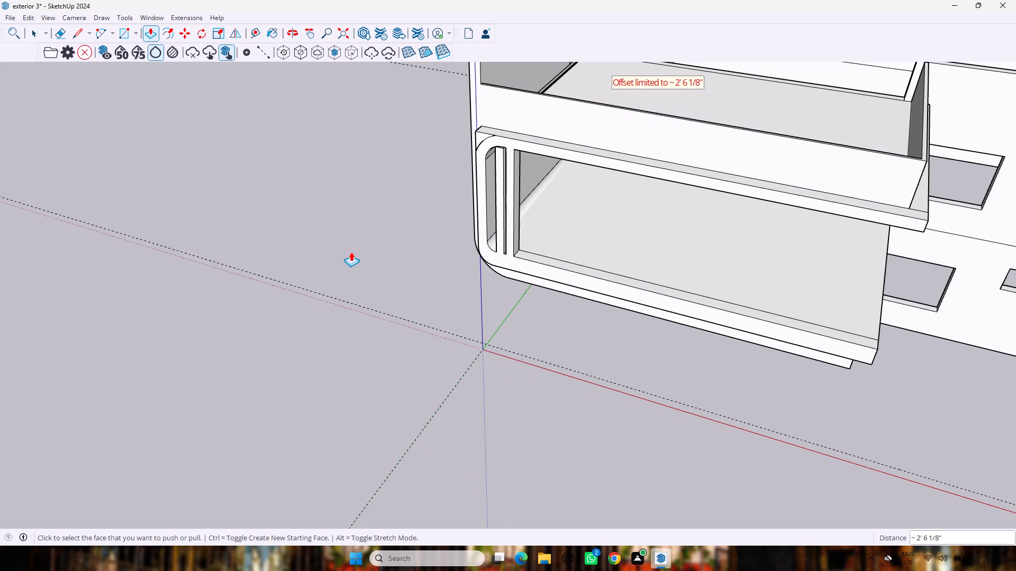
pyautogui.moveTo(351, 252); pyautogui.dragTo(464, 233, button='middle')
pyautogui.scroll(2, 464, 233)
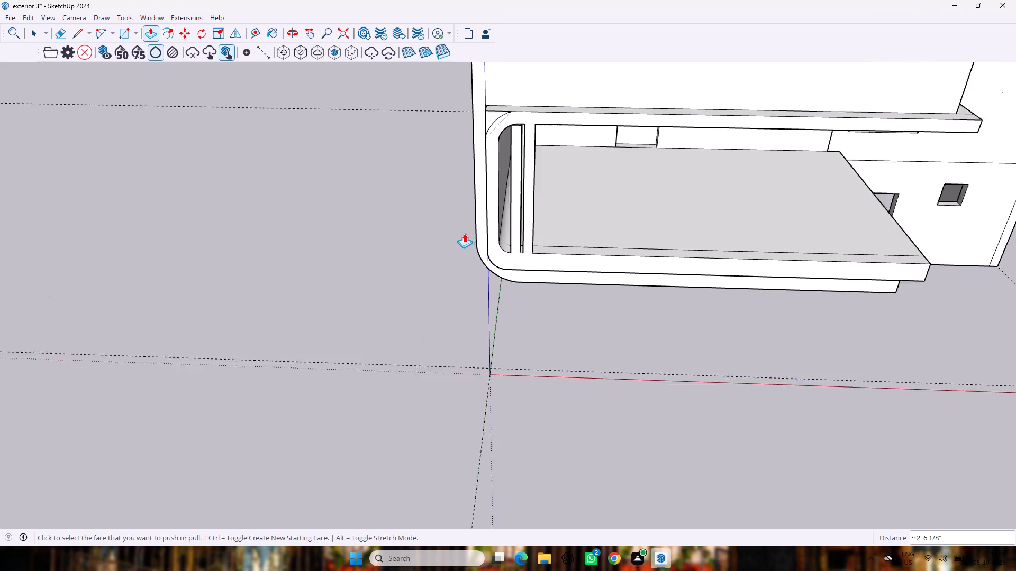
pyautogui.scroll(4, 464, 233)
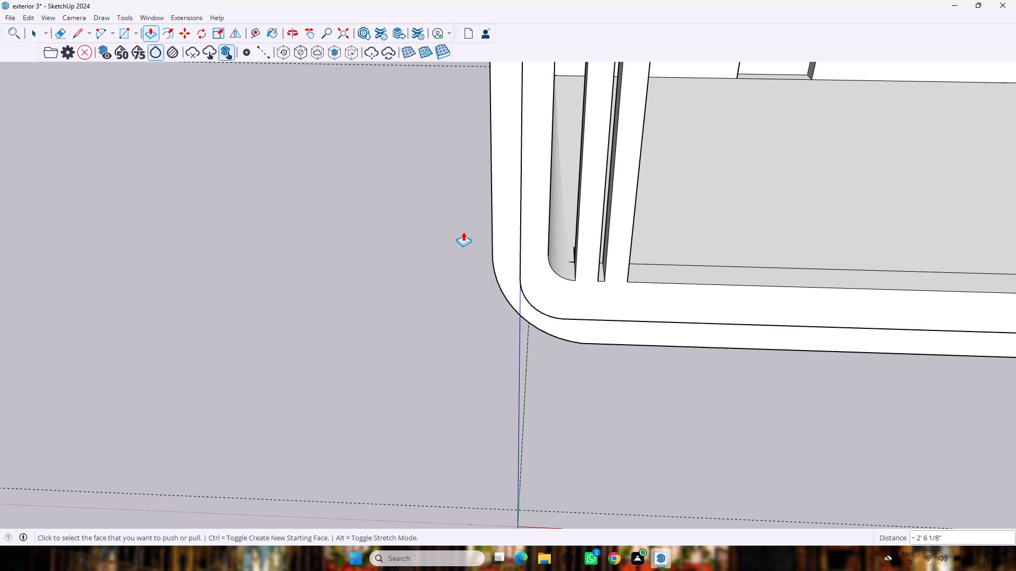
pyautogui.scroll(-4, 467, 162)
pyautogui.scroll(-2, 600, 144)
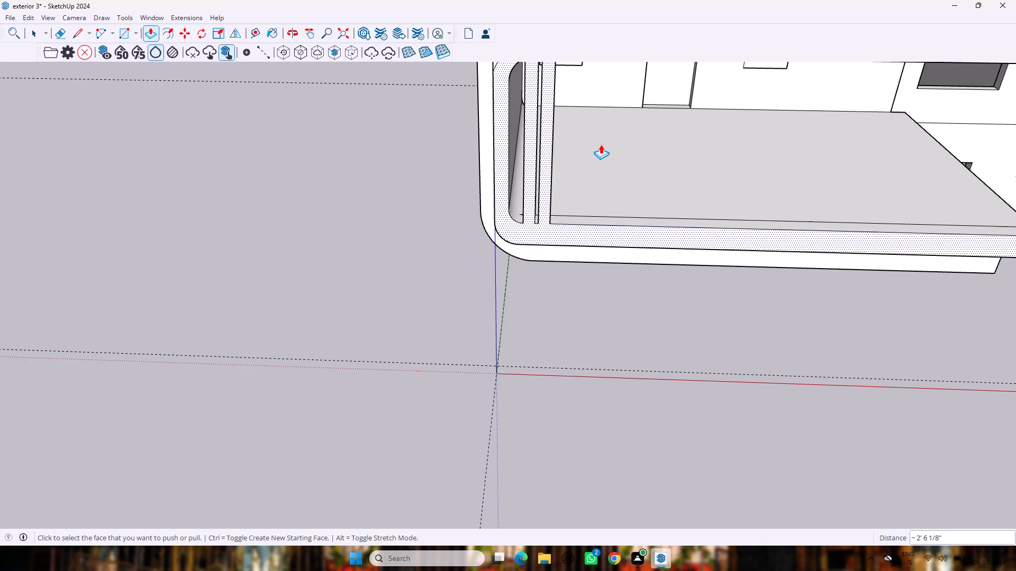
pyautogui.scroll(-4, 601, 144)
pyautogui.press('r')
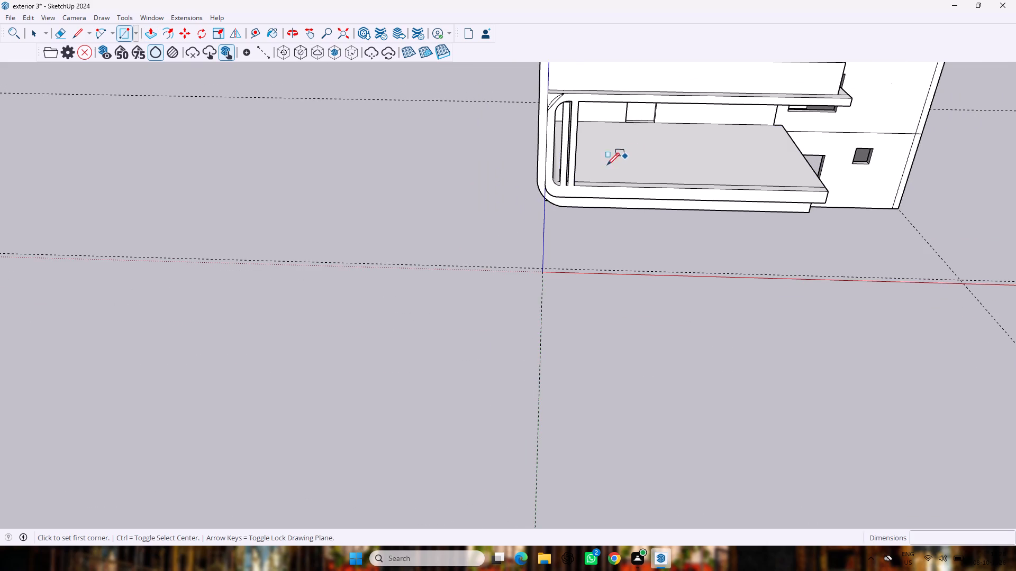
pyautogui.scroll(15, 600, 167)
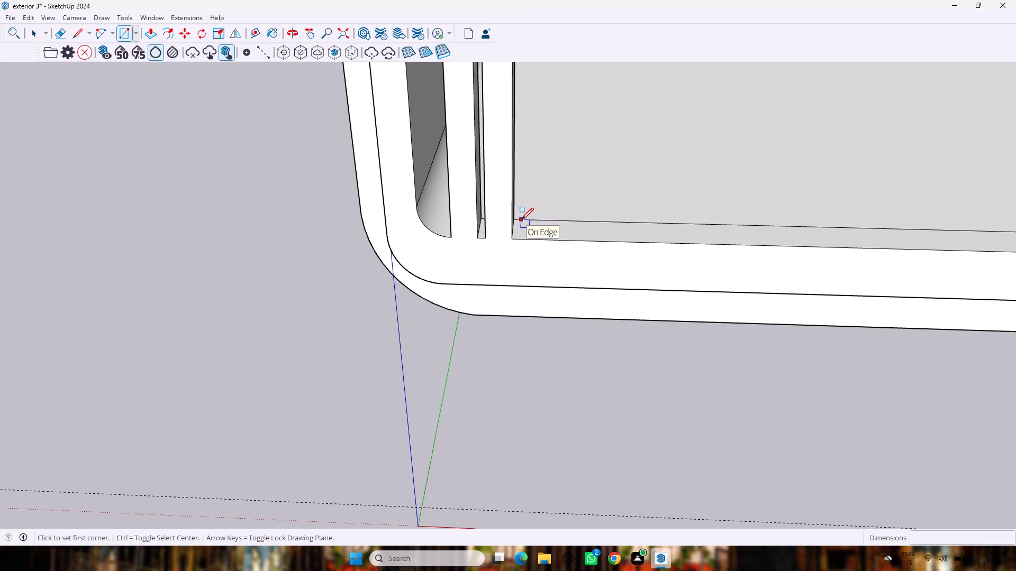
pyautogui.doubleClick(521, 223)
pyautogui.click(540, 238)
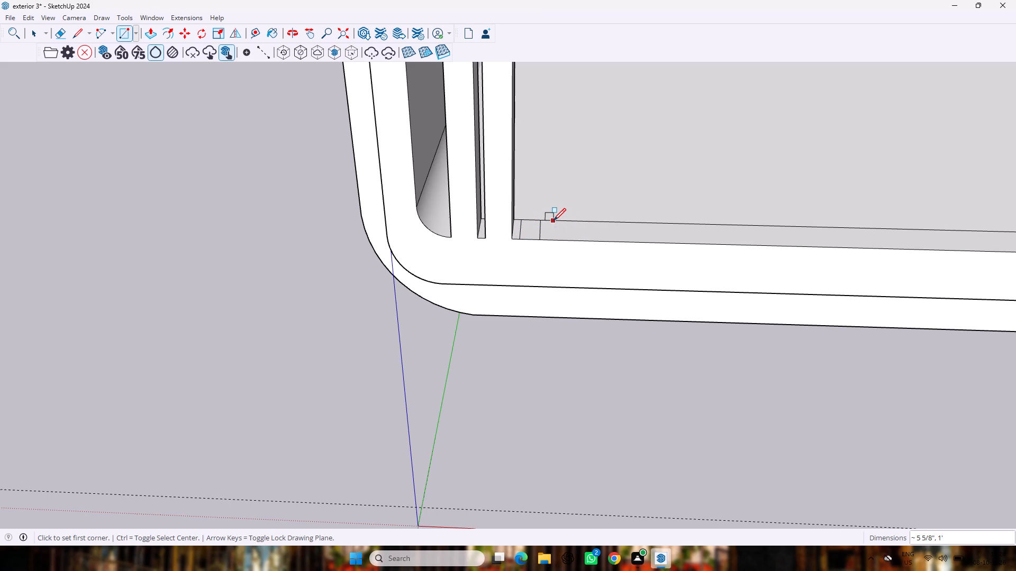
# Draw a fourth rectangle about 5 3/16" by 1' on the bottom front ledge, leaving a narrow gap beside the third rectangle.
pyautogui.click(554, 220)
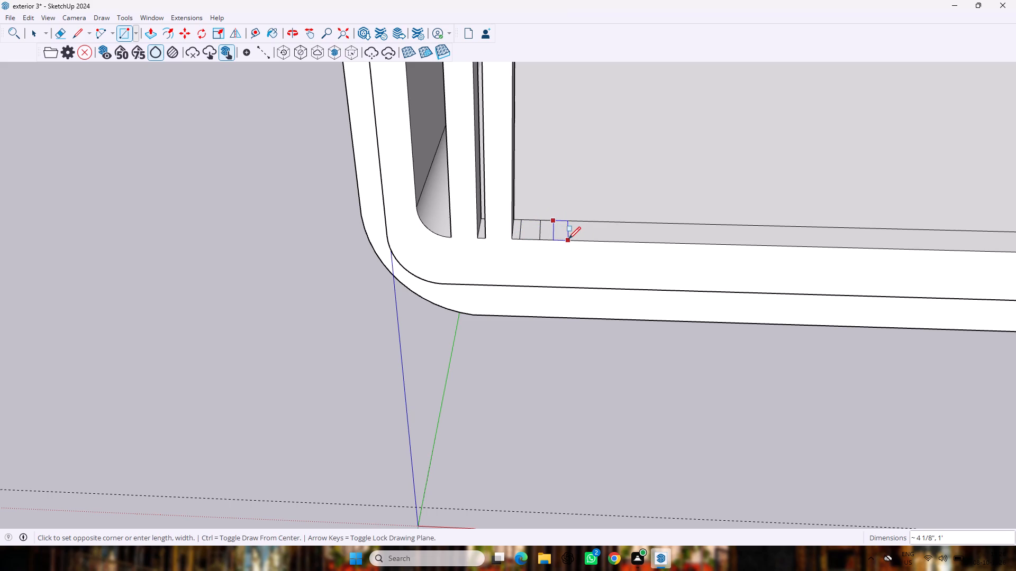
pyautogui.click(572, 240)
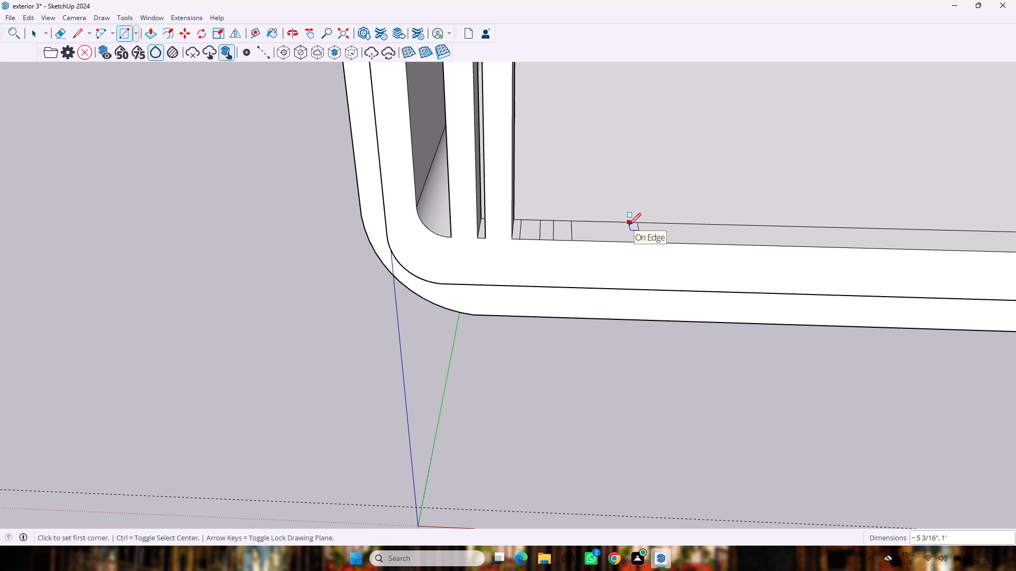
# Push/Pull the third ledge rectangle upward into a post reaching the underside of the inner frame's top.
pyautogui.press('p')
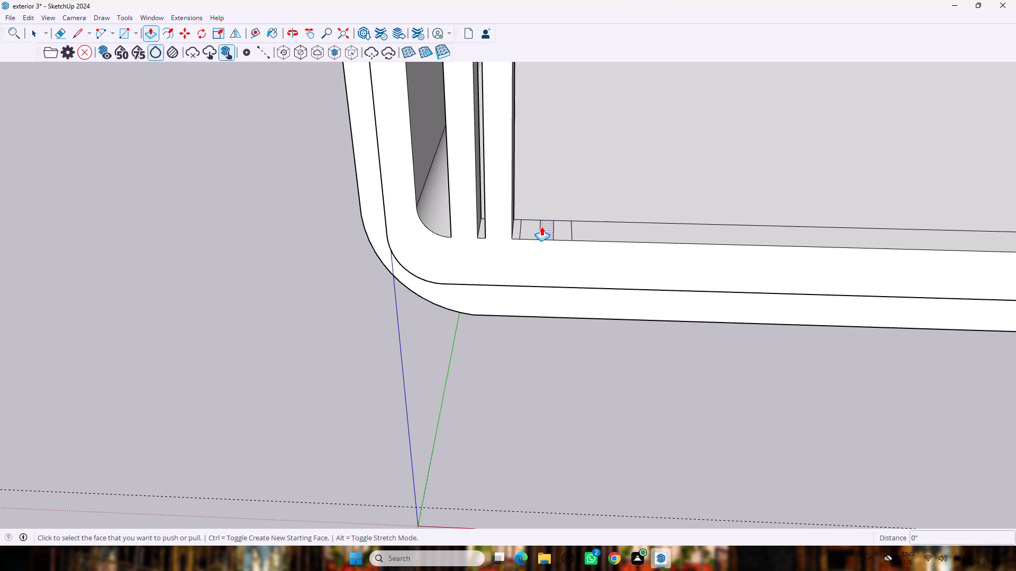
pyautogui.moveTo(534, 224); pyautogui.dragTo(558, 103)
pyautogui.click(558, 103)
pyautogui.scroll(-3, 559, 111)
pyautogui.scroll(1, 559, 122)
pyautogui.scroll(-3, 559, 123)
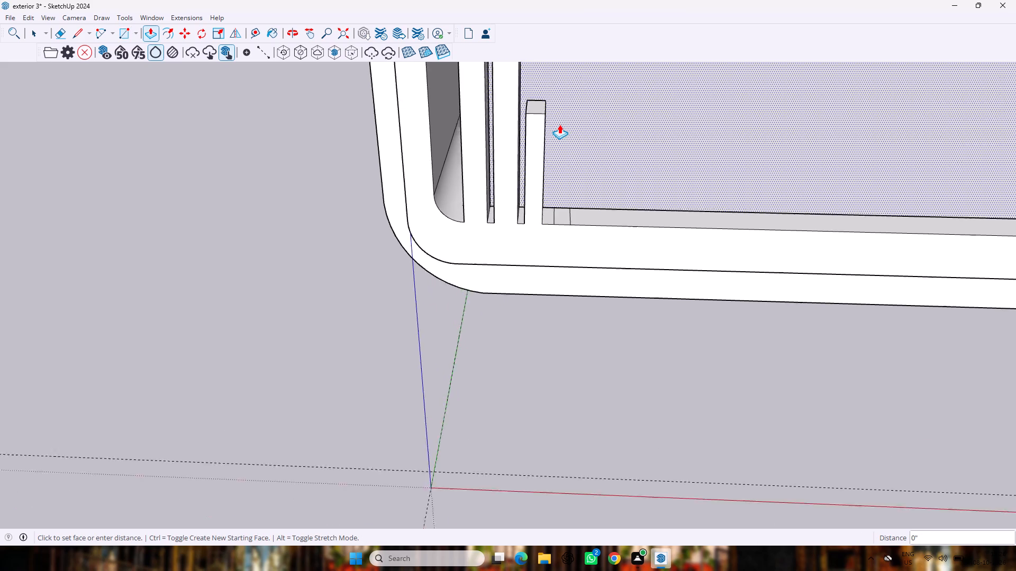
pyautogui.scroll(-17, 559, 124)
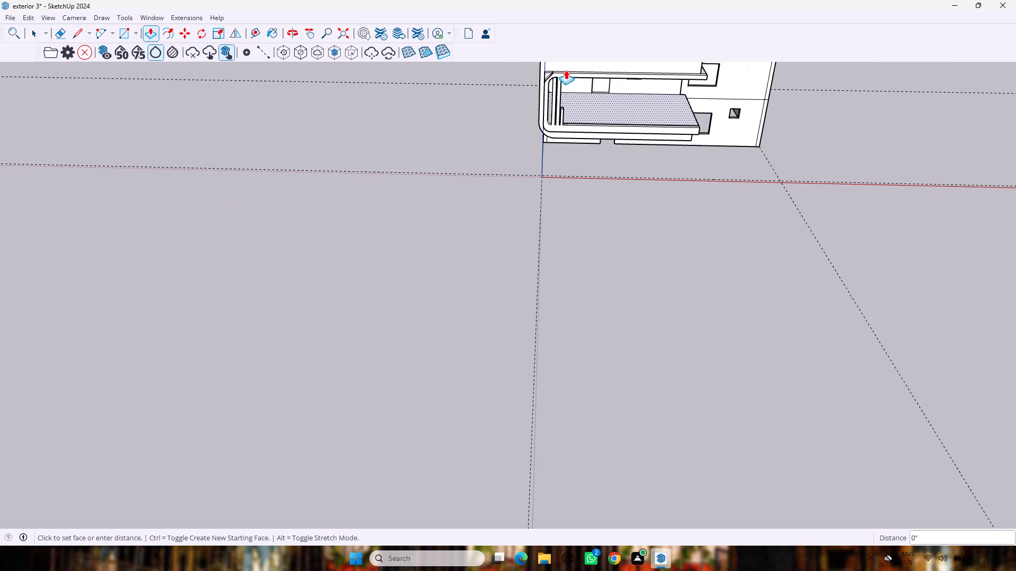
pyautogui.scroll(15, 566, 66)
pyautogui.scroll(10, 568, 77)
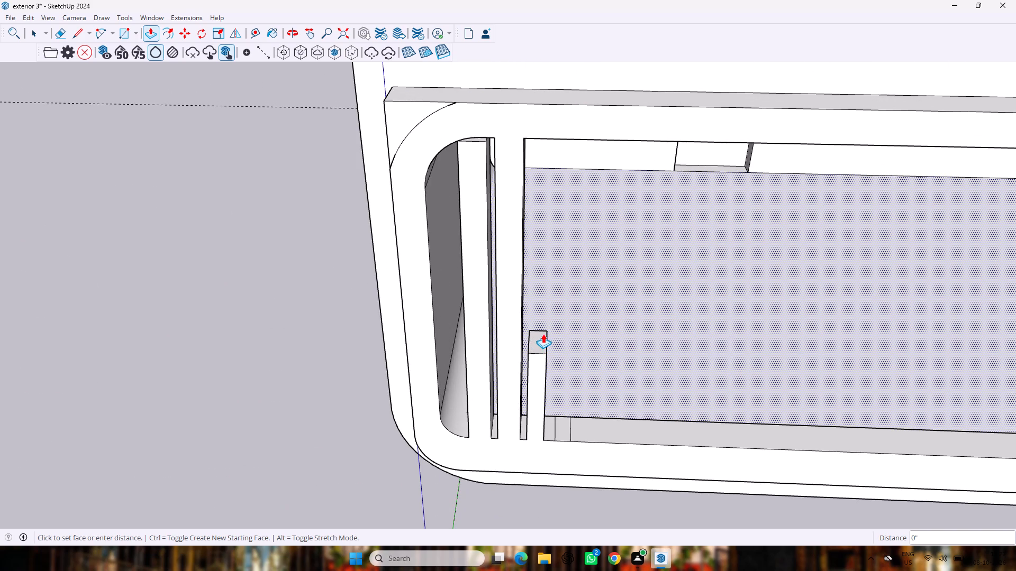
pyautogui.press('space')
pyautogui.press('p')
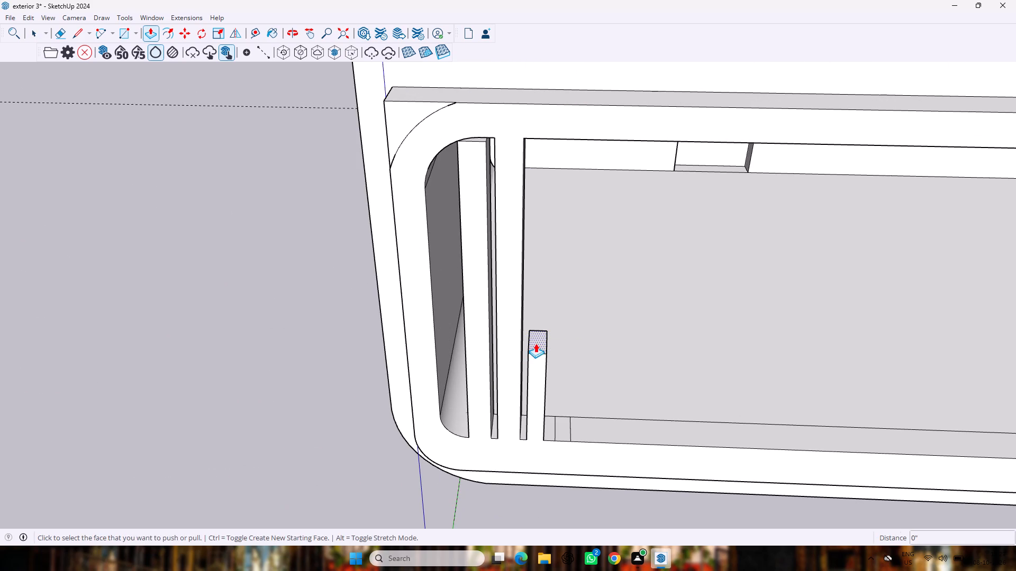
pyautogui.moveTo(538, 335); pyautogui.dragTo(569, 128)
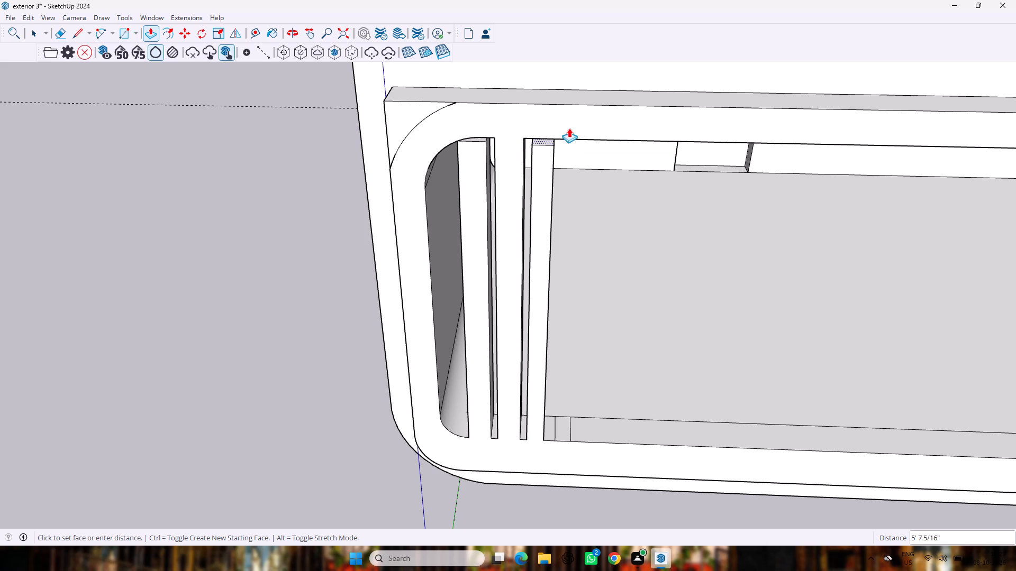
pyautogui.moveTo(569, 128); pyautogui.dragTo(565, 121)
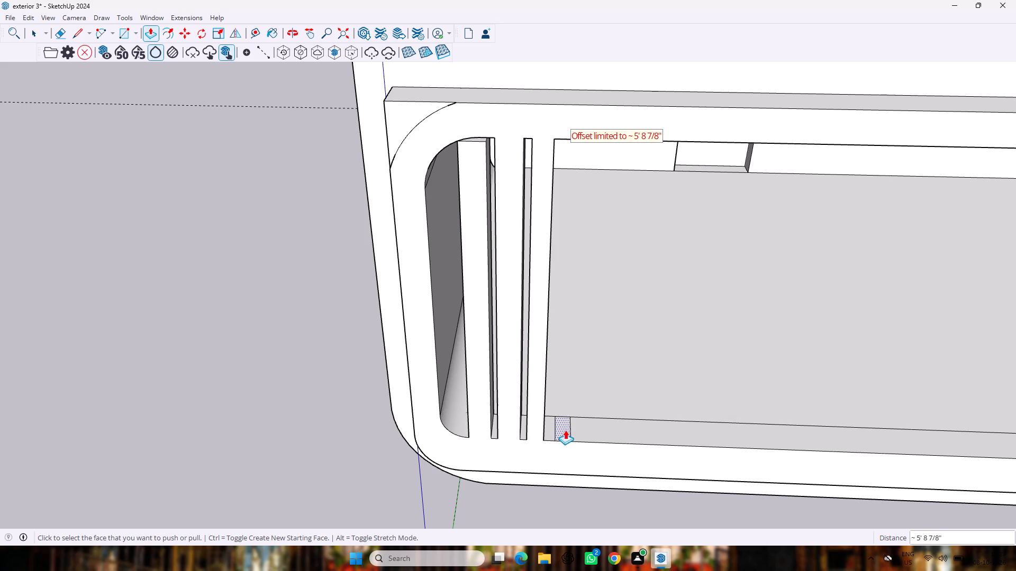
# Push/Pull the fourth ledge rectangle upward into a post reaching the underside of the inner frame's top, undoing the last accidental frame-face push.
pyautogui.moveTo(565, 426); pyautogui.dragTo(584, 143)
pyautogui.moveTo(584, 132); pyautogui.dragTo(583, 124)
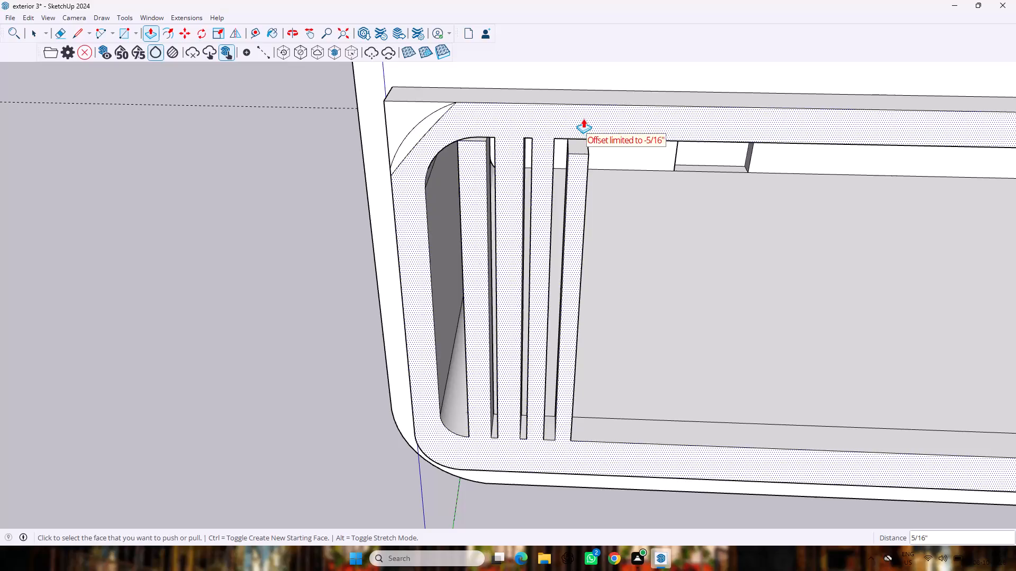
pyautogui.tripleClick(583, 118)
pyautogui.tripleClick(588, 114)
pyautogui.press('Escape')
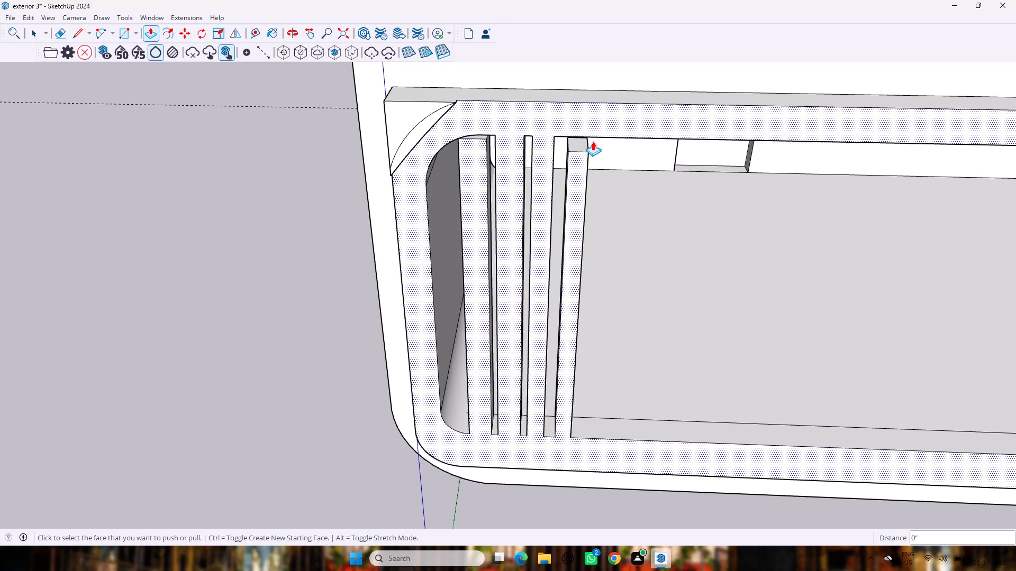
pyautogui.hotkey('ctrl', 'z')
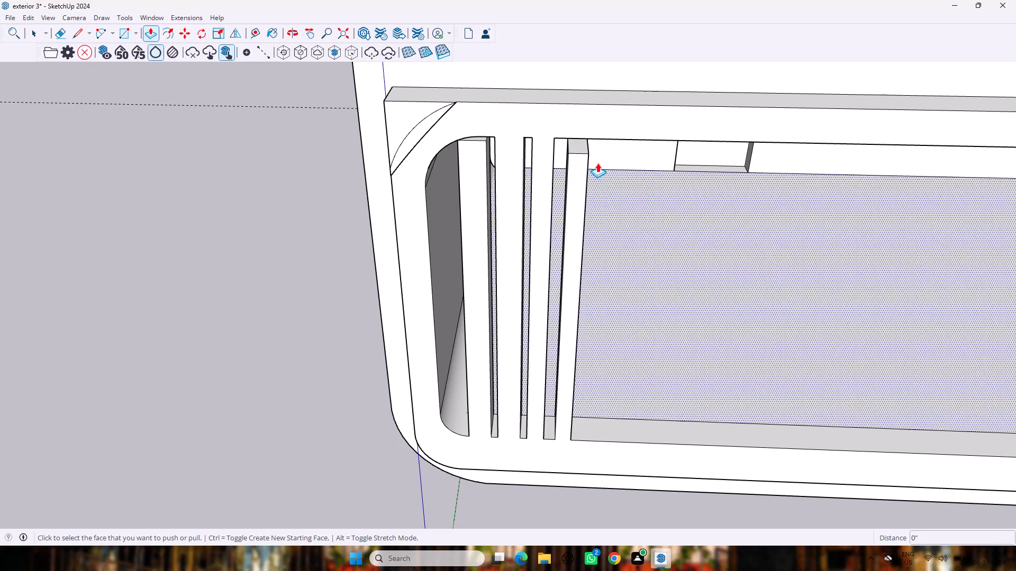
pyautogui.moveTo(582, 140); pyautogui.dragTo(584, 119)
pyautogui.scroll(-5, 586, 141)
pyautogui.scroll(-5, 588, 184)
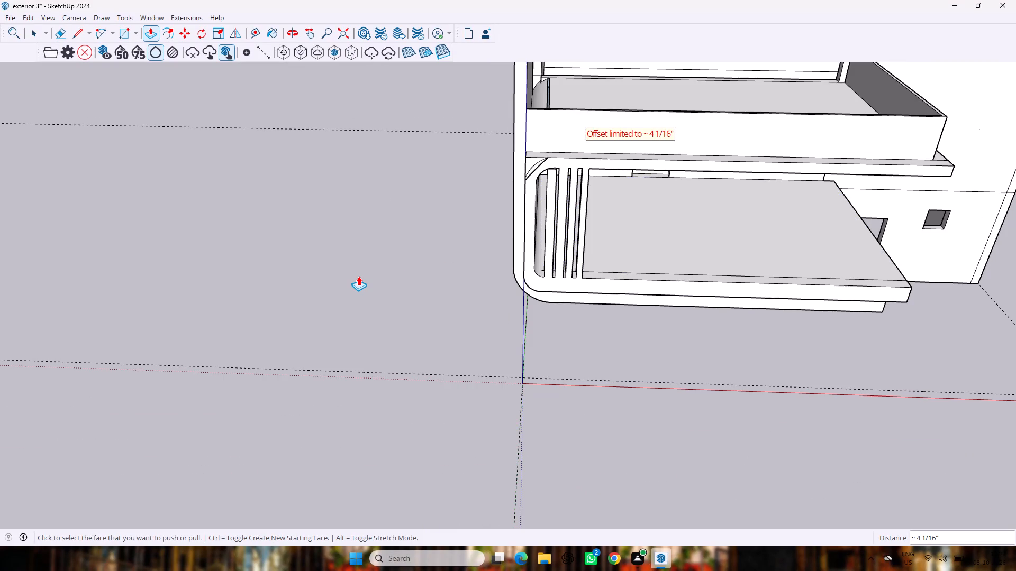
pyautogui.press('space')
# Draw a rectangle about 8 13/16" by 2' 7 13/16" on the upper balcony wall's front face, near its corner and starting from the top edge.
pyautogui.scroll(-5, 364, 275)
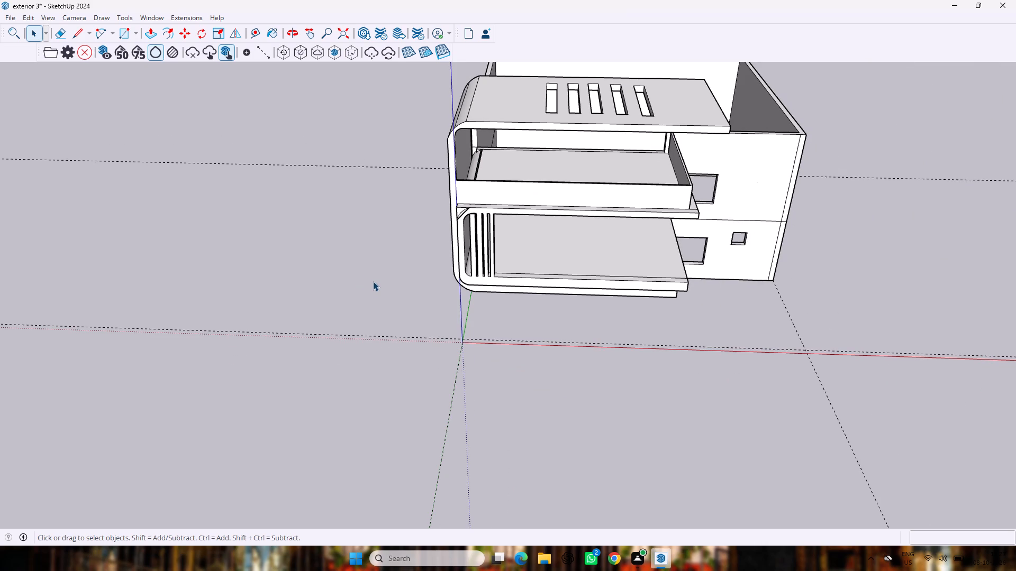
pyautogui.scroll(6, 479, 186)
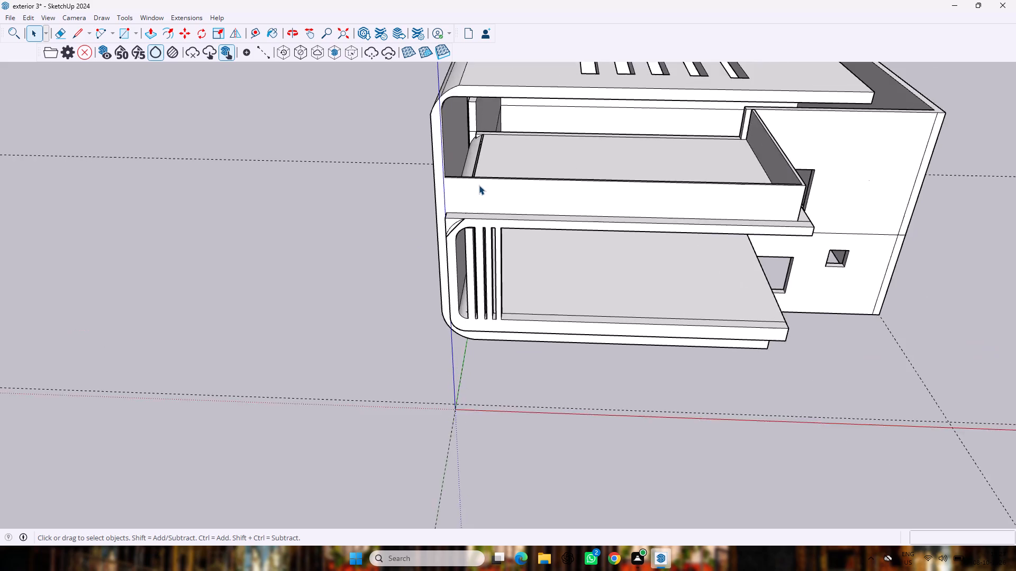
pyautogui.scroll(2, 479, 185)
pyautogui.moveTo(475, 224); pyautogui.dragTo(492, 182, button='middle')
pyautogui.scroll(8, 492, 182)
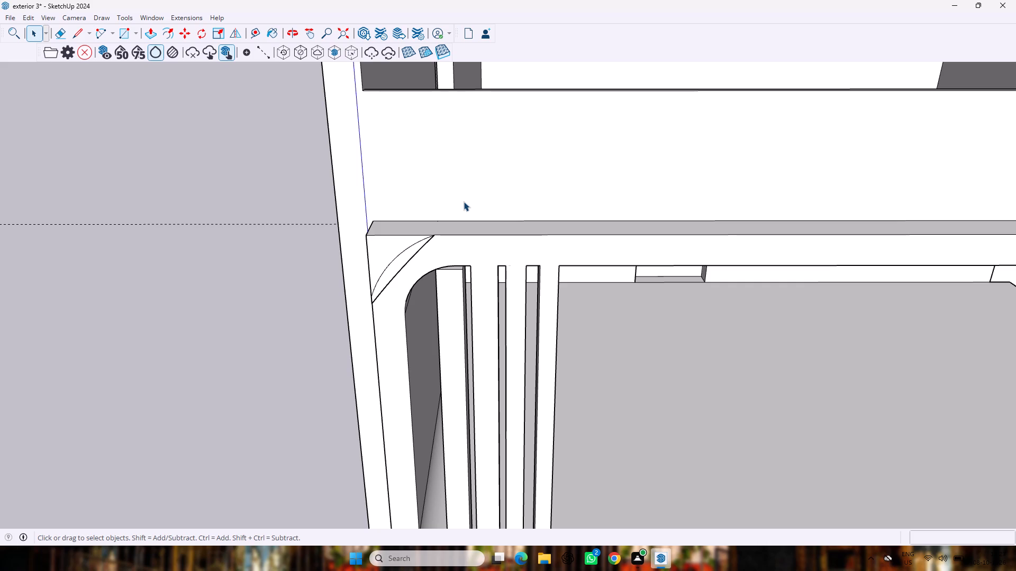
pyautogui.press('r')
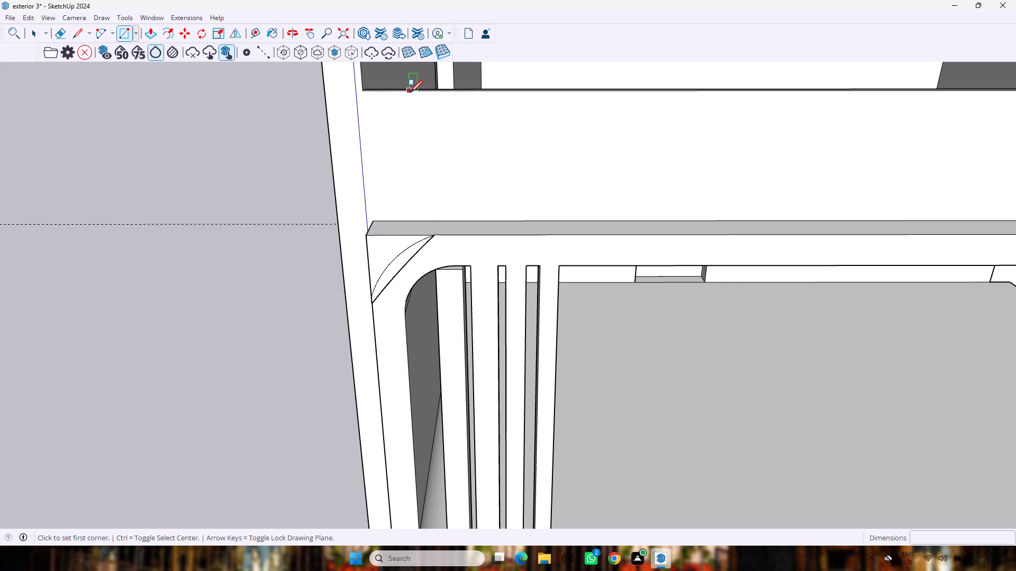
pyautogui.click(410, 93)
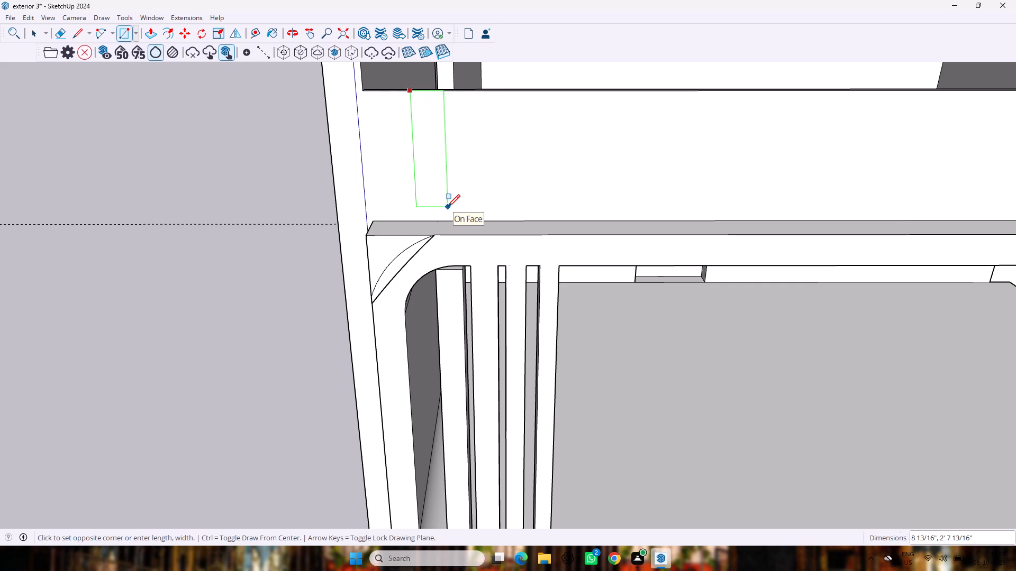
pyautogui.click(448, 207)
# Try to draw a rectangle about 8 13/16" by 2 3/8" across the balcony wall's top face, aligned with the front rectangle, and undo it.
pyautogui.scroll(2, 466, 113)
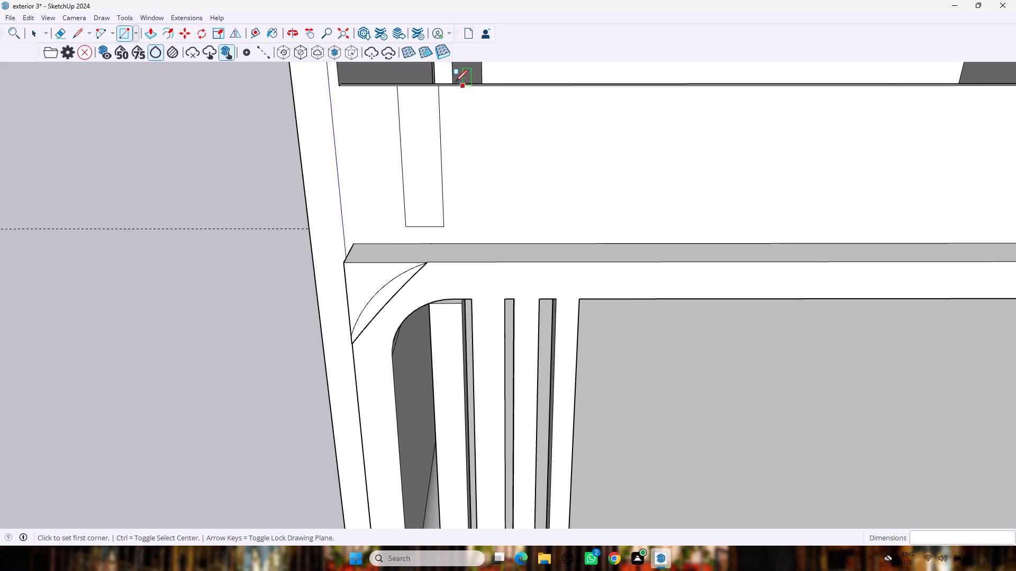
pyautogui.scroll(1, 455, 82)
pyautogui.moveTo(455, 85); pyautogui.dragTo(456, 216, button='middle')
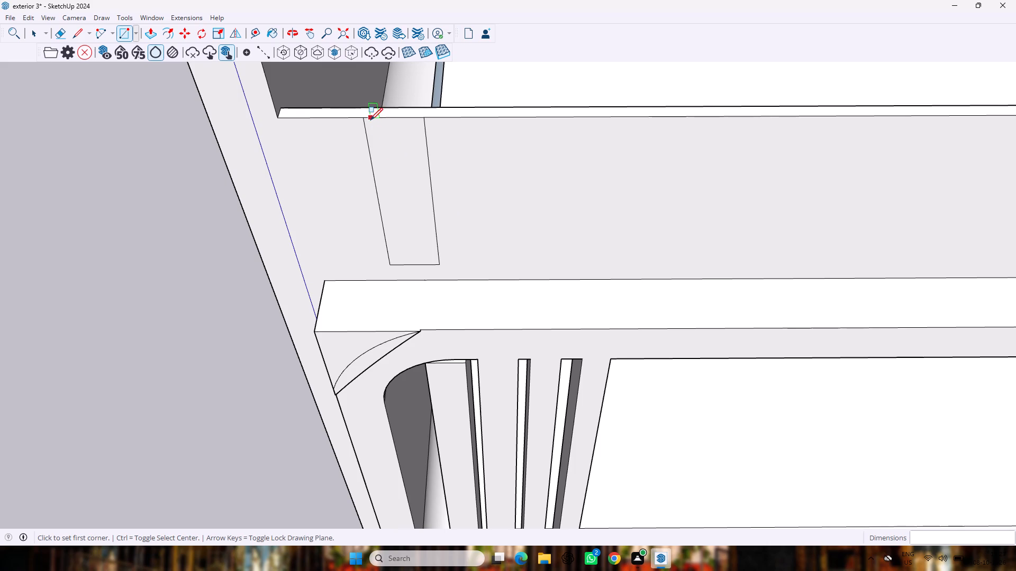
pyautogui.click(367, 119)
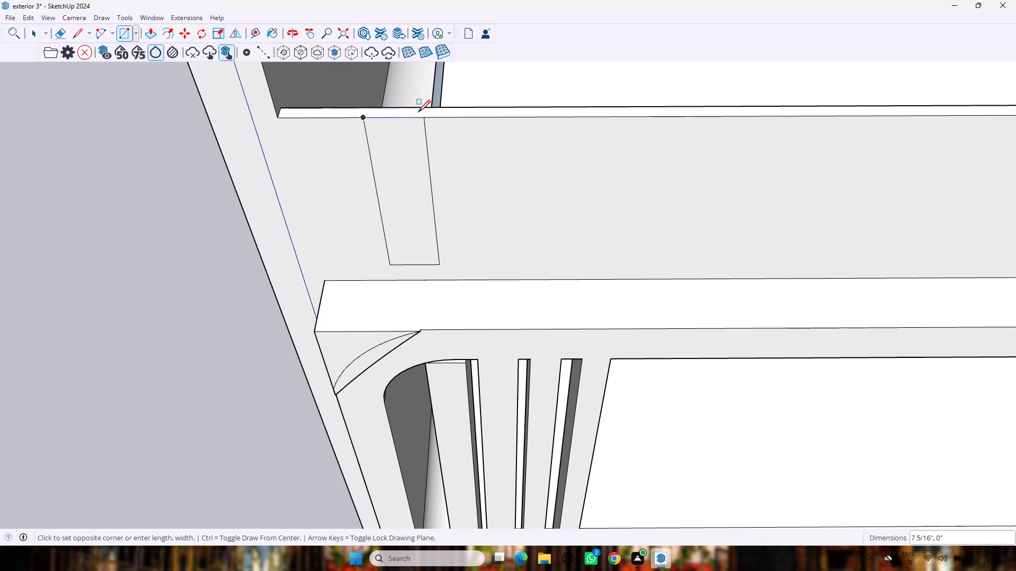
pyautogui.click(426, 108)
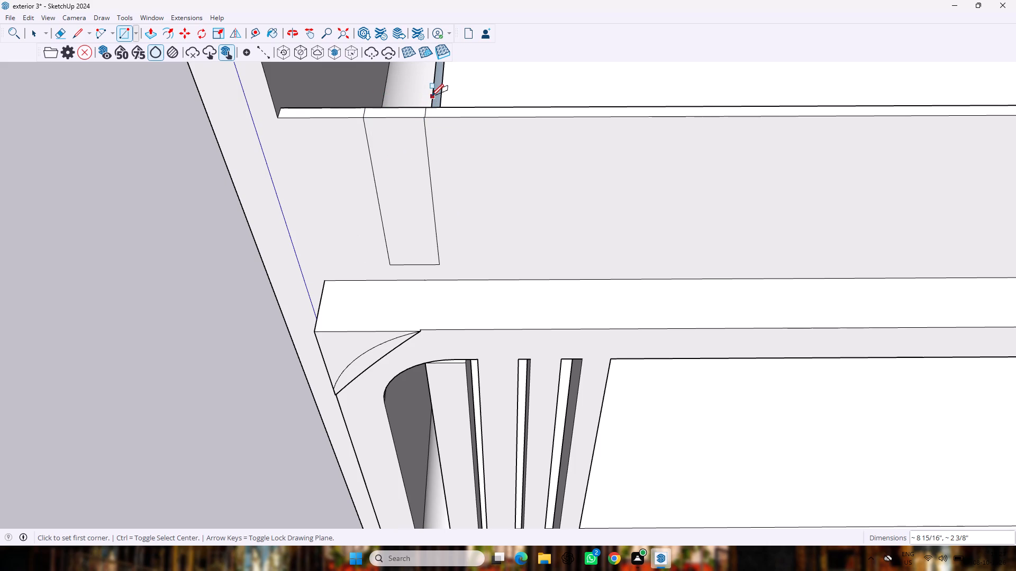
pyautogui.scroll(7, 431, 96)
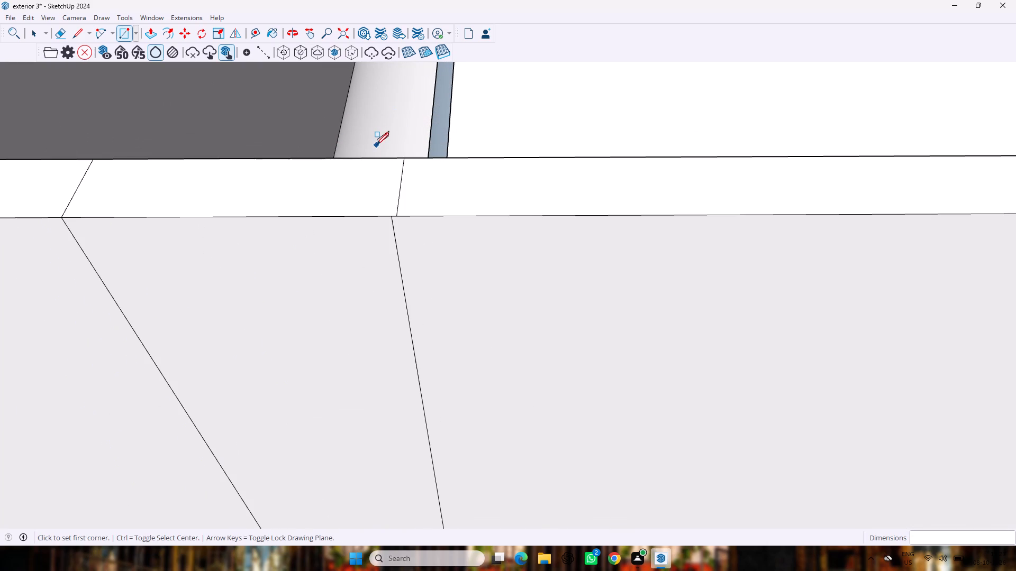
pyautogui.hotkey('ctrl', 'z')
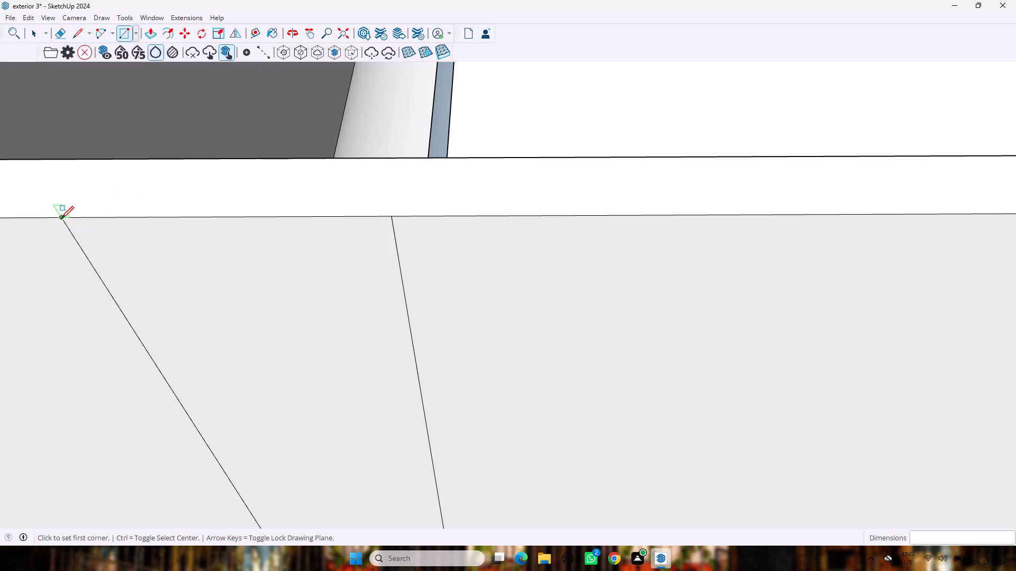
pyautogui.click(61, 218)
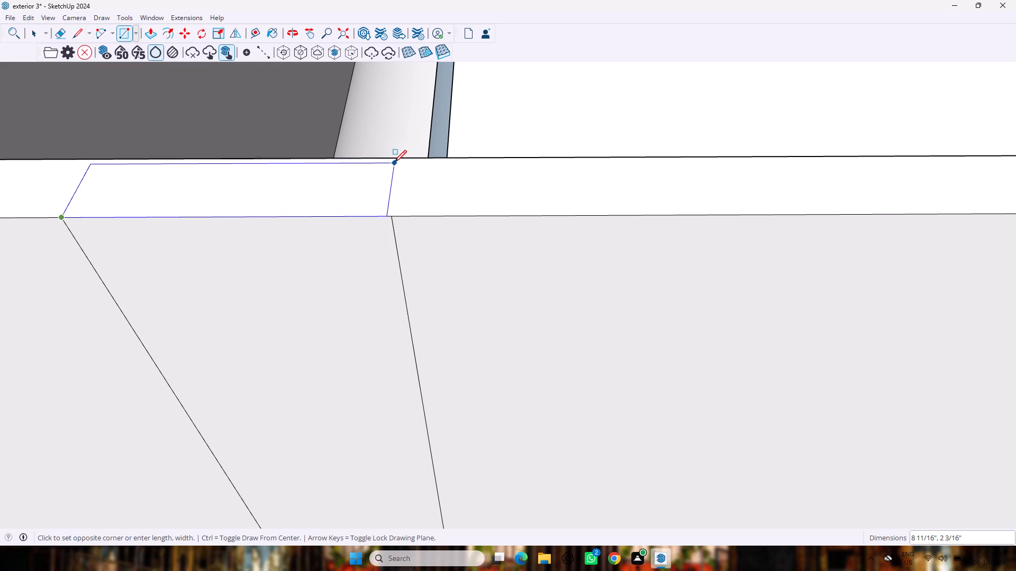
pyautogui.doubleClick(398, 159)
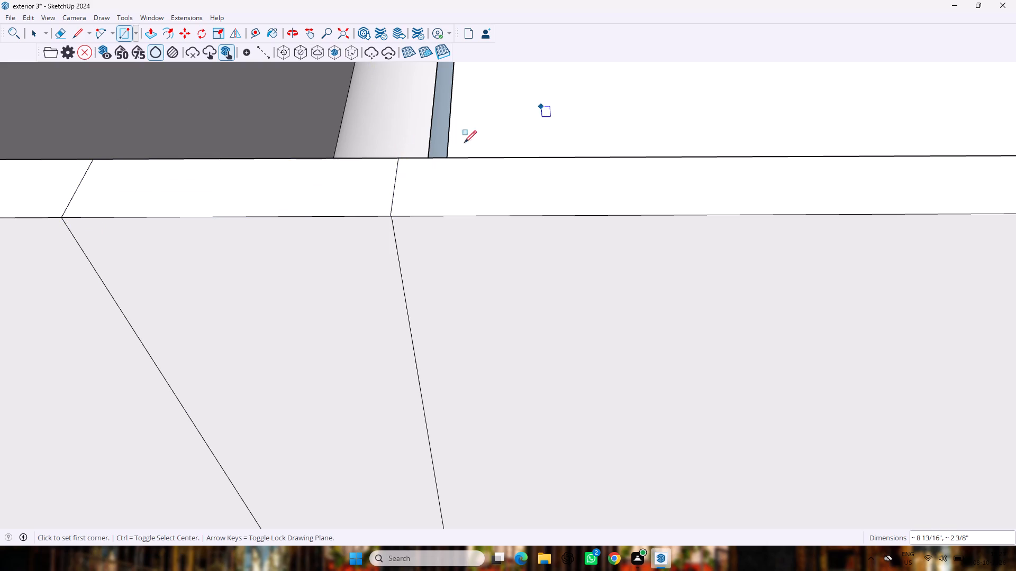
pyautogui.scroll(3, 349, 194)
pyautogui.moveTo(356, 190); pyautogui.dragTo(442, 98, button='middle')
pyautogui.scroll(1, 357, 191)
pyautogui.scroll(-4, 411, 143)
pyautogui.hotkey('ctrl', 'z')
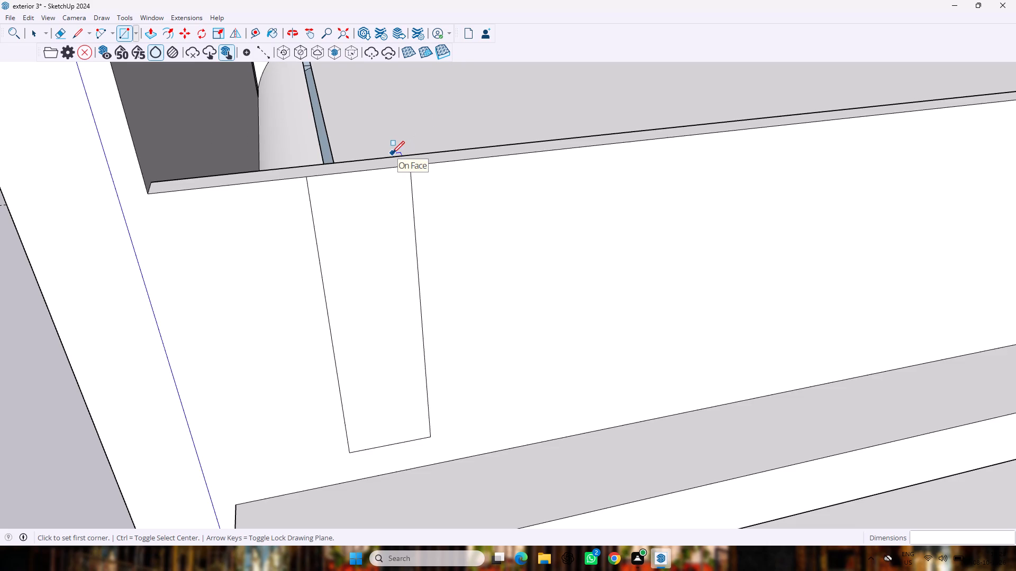
# Draw two lines across the balcony wall's top face, about 2 3/8" and 2 7/16" long, from the front rectangle's upper corners to the back edge.
pyautogui.press('l')
pyautogui.scroll(6, 394, 151)
pyautogui.scroll(-3, 394, 144)
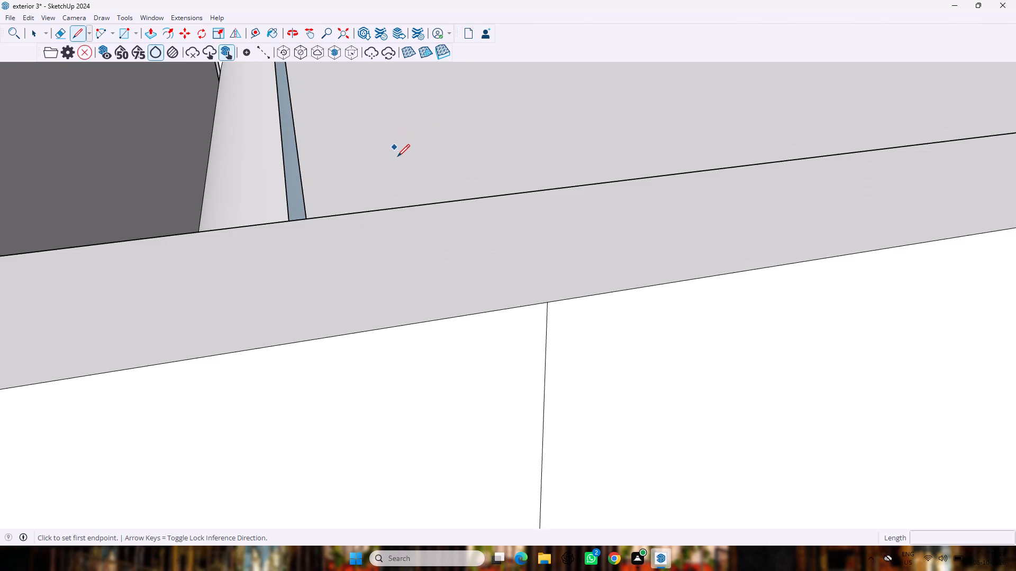
pyautogui.scroll(-1, 397, 157)
pyautogui.doubleClick(456, 217)
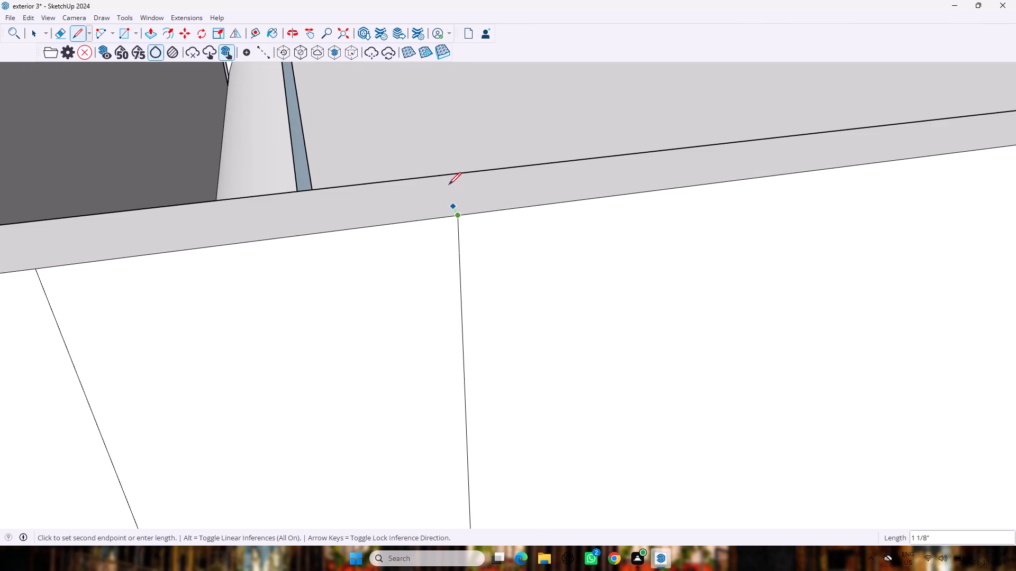
pyautogui.click(439, 175)
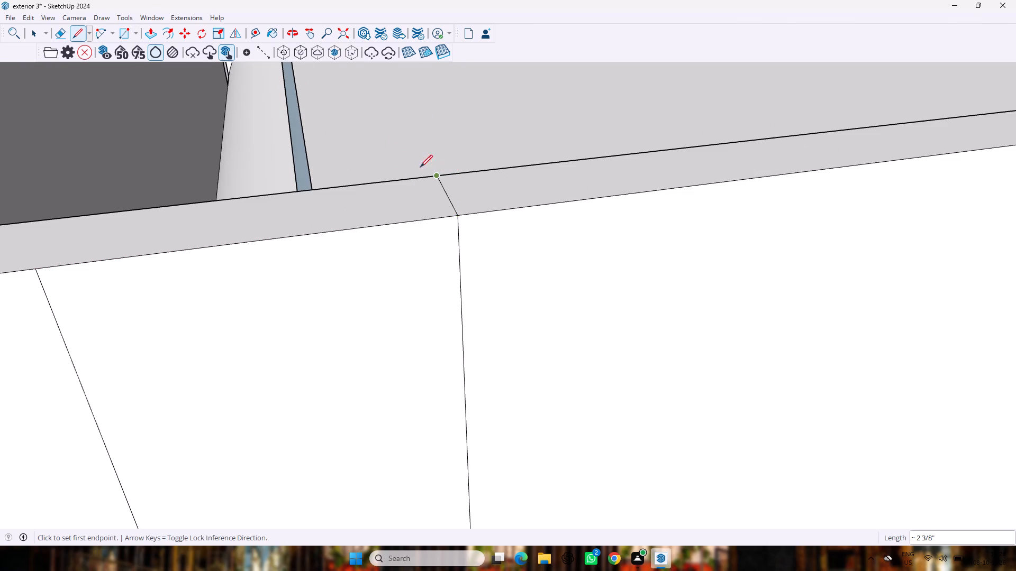
pyautogui.click(38, 268)
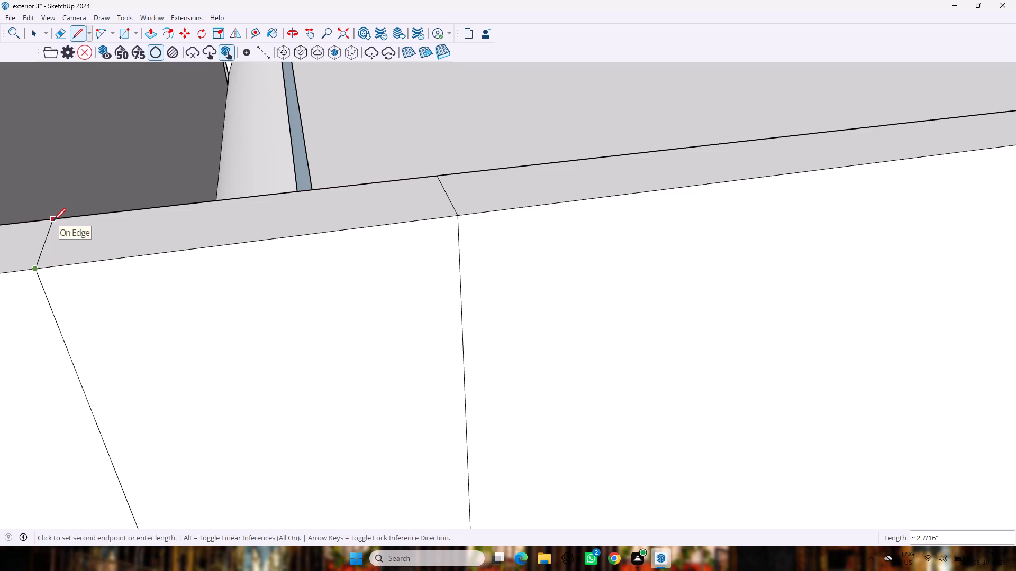
pyautogui.click(53, 220)
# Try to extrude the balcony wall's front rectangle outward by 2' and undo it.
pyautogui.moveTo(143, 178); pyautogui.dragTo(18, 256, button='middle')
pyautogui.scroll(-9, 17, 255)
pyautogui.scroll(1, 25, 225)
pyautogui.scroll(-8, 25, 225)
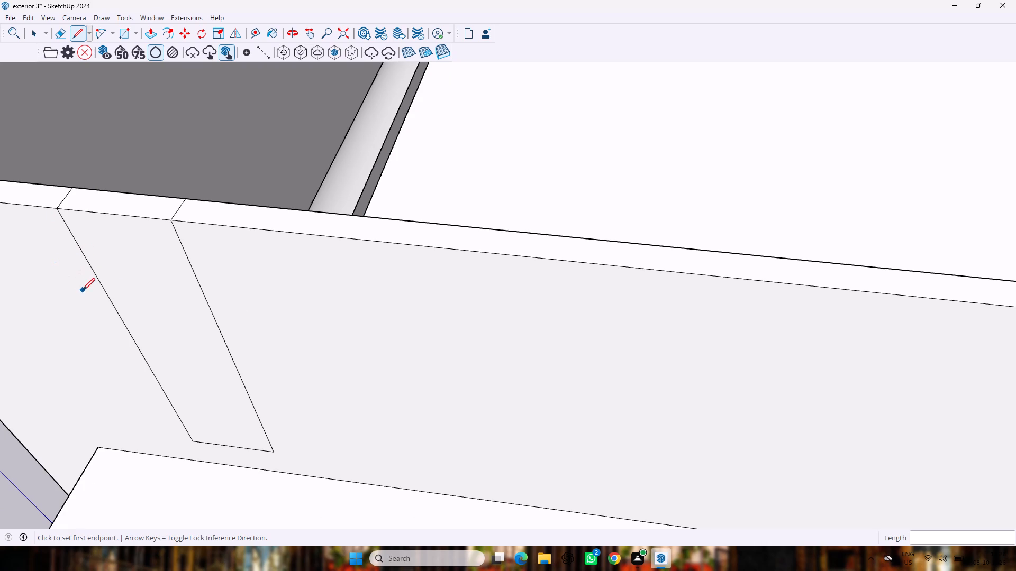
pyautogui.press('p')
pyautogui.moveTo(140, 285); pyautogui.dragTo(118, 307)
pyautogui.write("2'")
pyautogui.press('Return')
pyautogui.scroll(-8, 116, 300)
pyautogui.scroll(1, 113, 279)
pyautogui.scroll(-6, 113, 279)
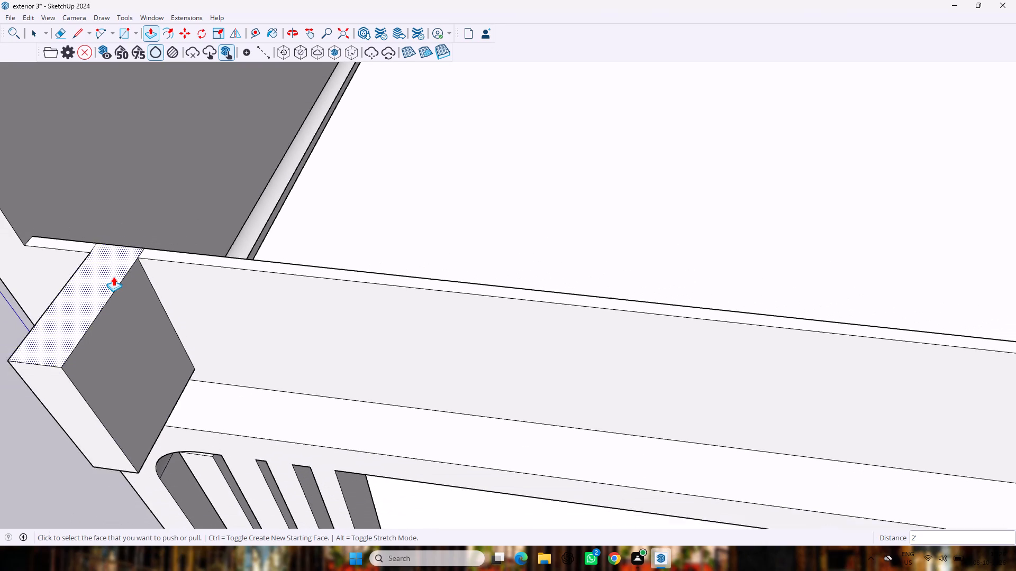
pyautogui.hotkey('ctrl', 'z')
# Push/Pull the balcony wall's front rectangle outward by 6".
pyautogui.moveTo(123, 284); pyautogui.dragTo(111, 308)
pyautogui.press('6')
pyautogui.hotkey('shift', '"')
pyautogui.press('Return')
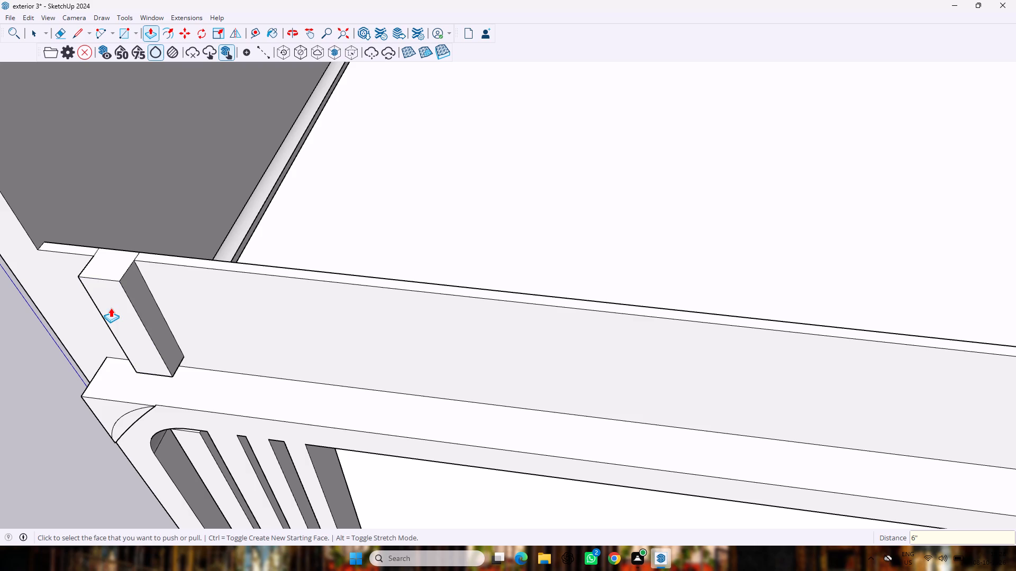
# Raise the top face of the projecting balcony block by 6".
pyautogui.moveTo(113, 264); pyautogui.dragTo(113, 234)
pyautogui.press('6')
pyautogui.hotkey('shift', '"')
pyautogui.press('Return')
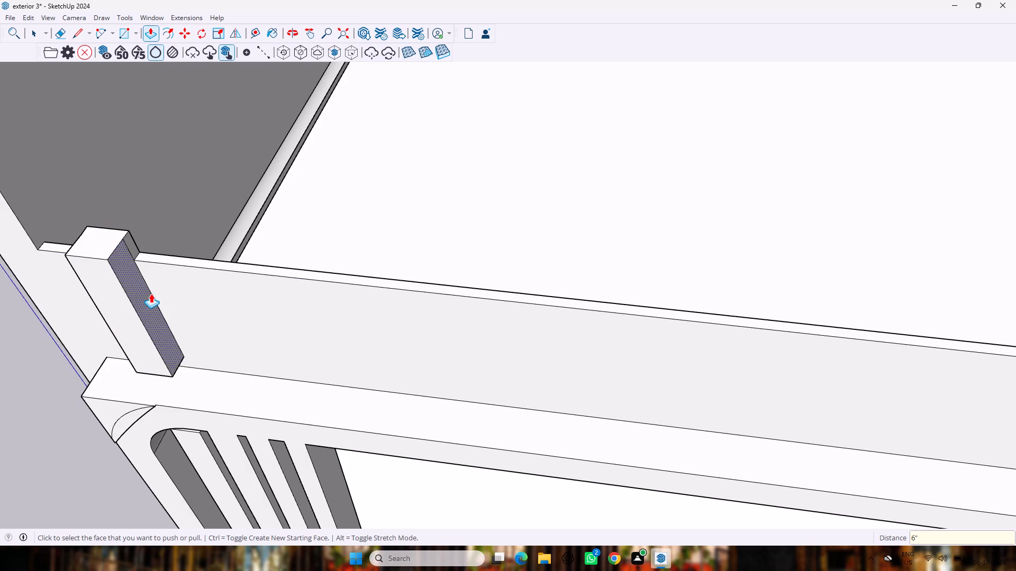
# Examine the projecting balcony block and the surrounding wall from outside, above and behind.
pyautogui.moveTo(228, 193); pyautogui.dragTo(93, 274, button='middle')
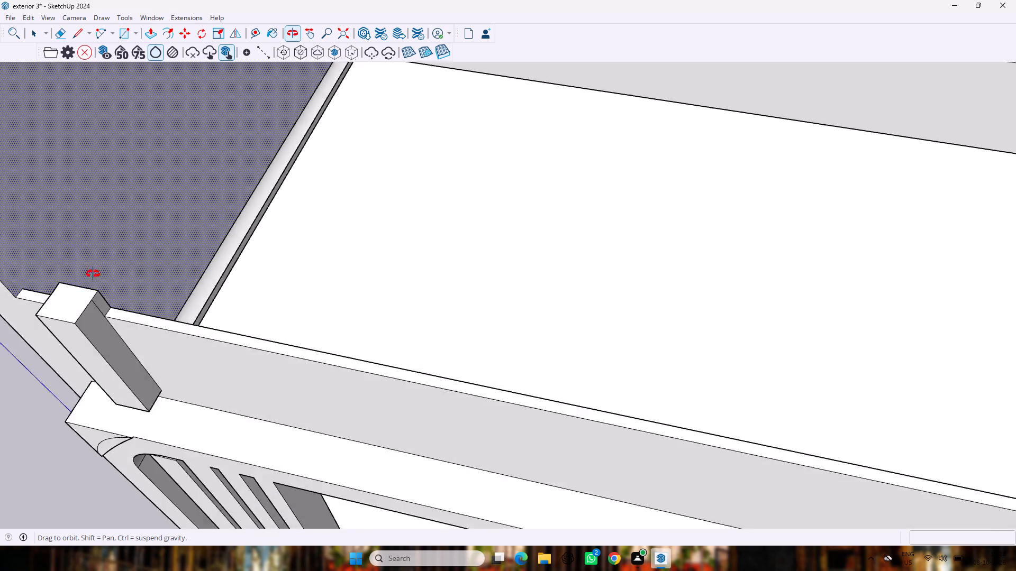
pyautogui.moveTo(93, 274); pyautogui.dragTo(0, 291, button='middle')
pyautogui.scroll(-15, 0, 312)
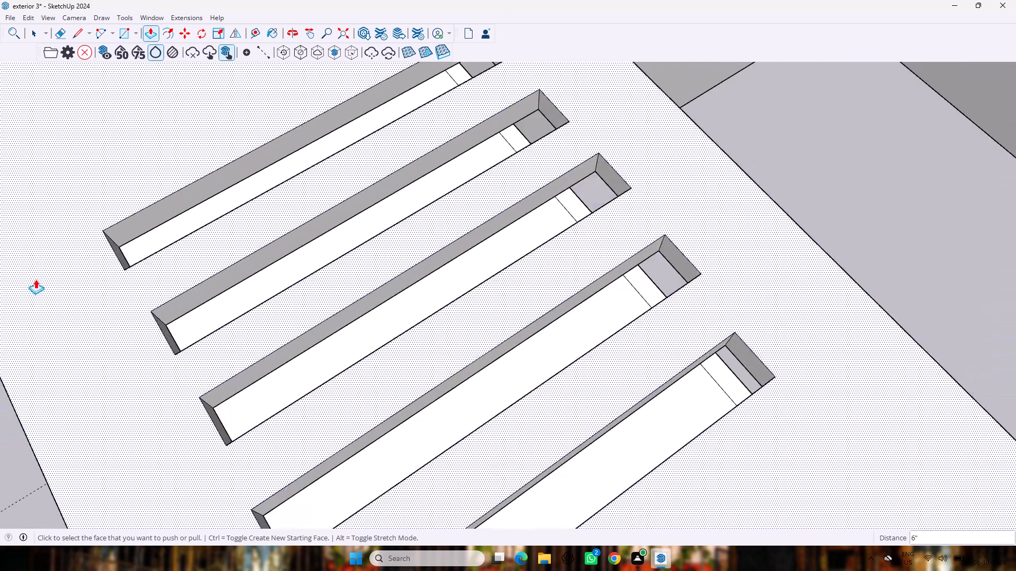
pyautogui.scroll(-2, 35, 279)
pyautogui.moveTo(1, 334); pyautogui.dragTo(164, 191, button='middle')
pyautogui.scroll(2, 67, 288)
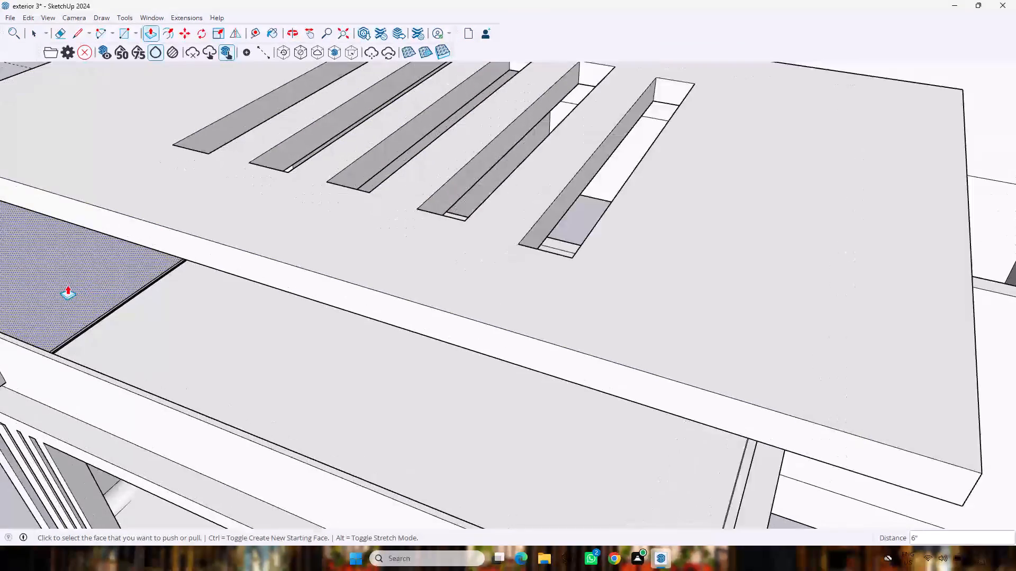
pyautogui.scroll(5, 67, 285)
pyautogui.scroll(-5, 62, 282)
pyautogui.scroll(-11, 20, 241)
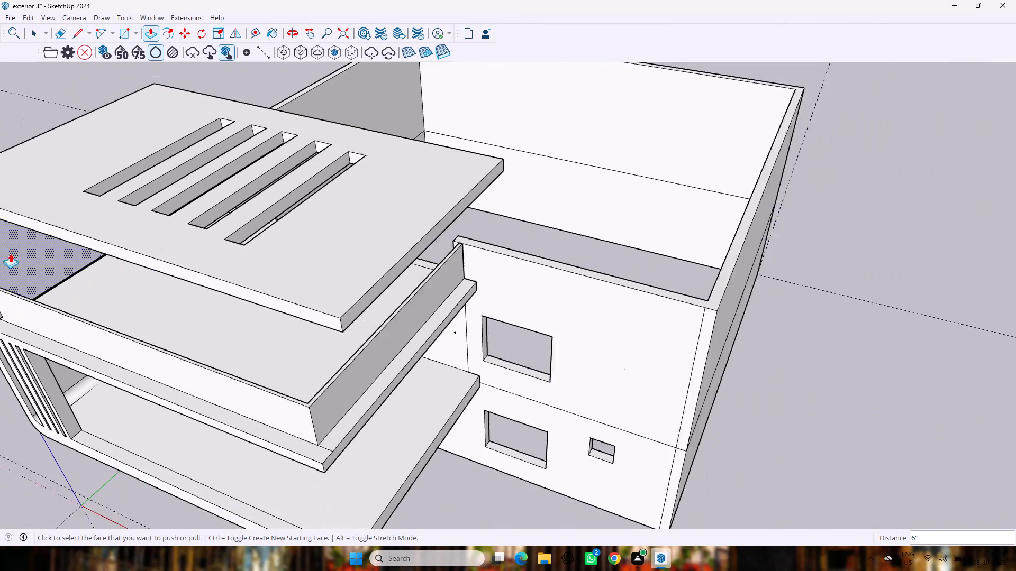
pyautogui.scroll(-9, 10, 253)
pyautogui.scroll(1, 8, 267)
pyautogui.scroll(-15, 8, 268)
pyautogui.scroll(3, 10, 259)
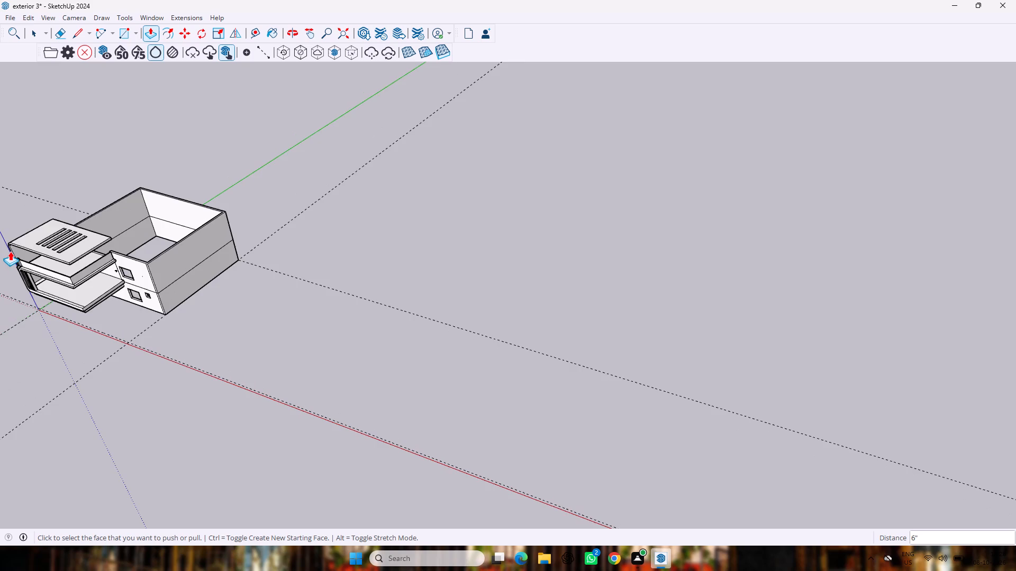
pyautogui.scroll(6, 10, 251)
pyautogui.scroll(19, 13, 236)
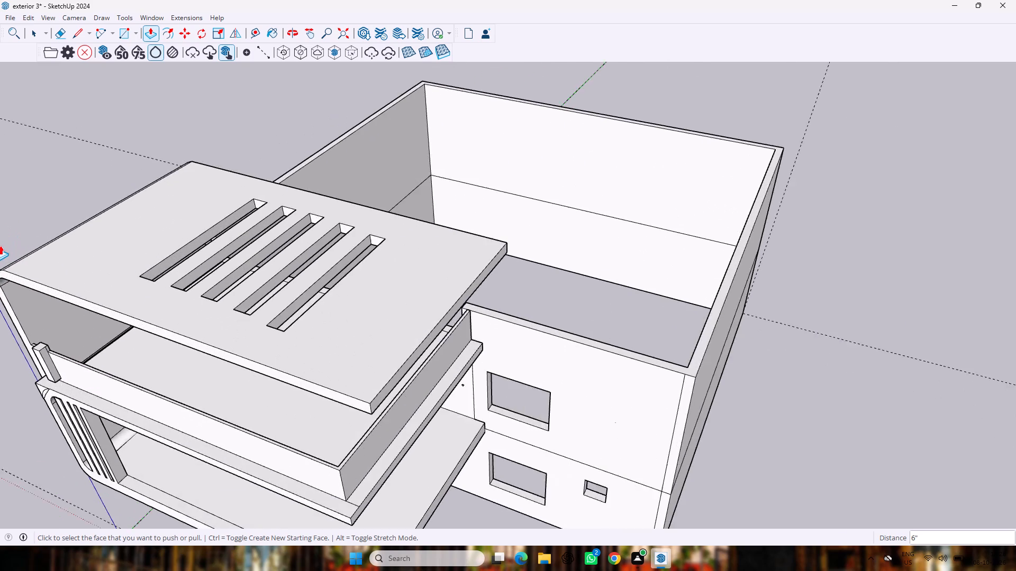
pyautogui.scroll(6, 0, 245)
pyautogui.moveTo(103, 390); pyautogui.dragTo(49, 288, button='middle')
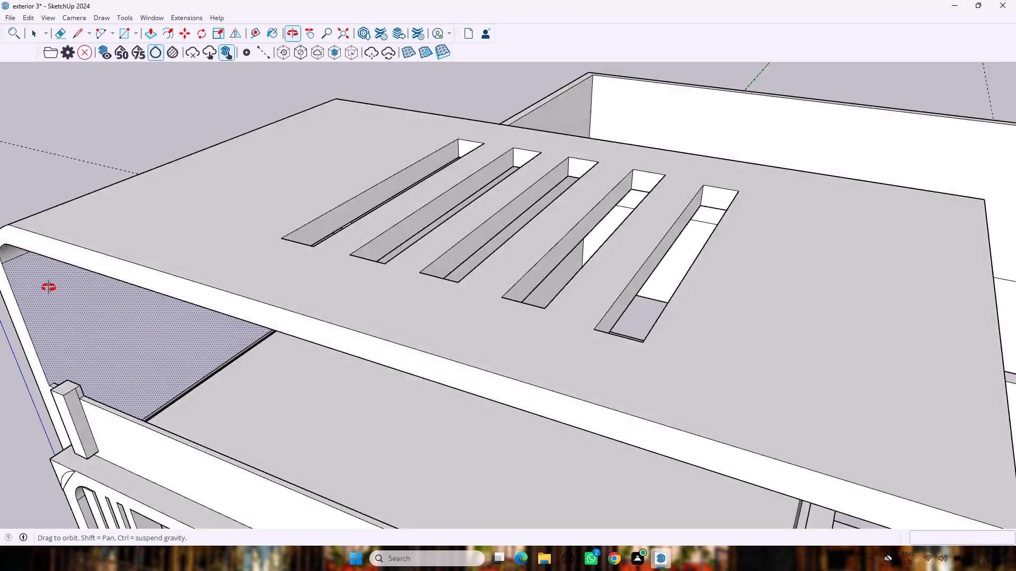
pyautogui.moveTo(49, 288); pyautogui.dragTo(43, 275, button='middle')
pyautogui.scroll(-1, 38, 268)
pyautogui.scroll(5, 83, 255)
pyautogui.moveTo(96, 262); pyautogui.dragTo(0, 261, button='middle')
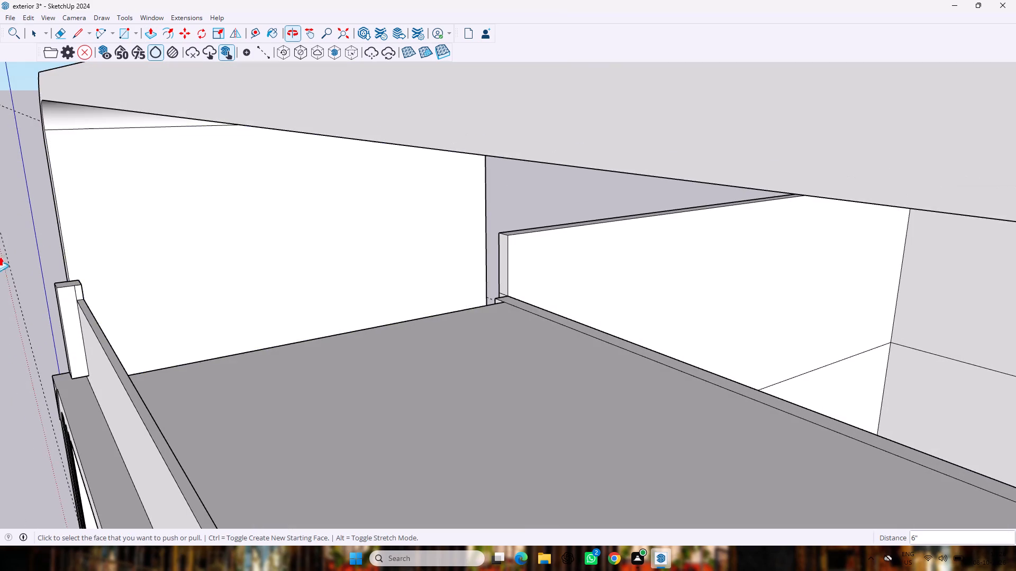
pyautogui.scroll(3, 95, 301)
pyautogui.moveTo(117, 247); pyautogui.dragTo(10, 257, button='middle')
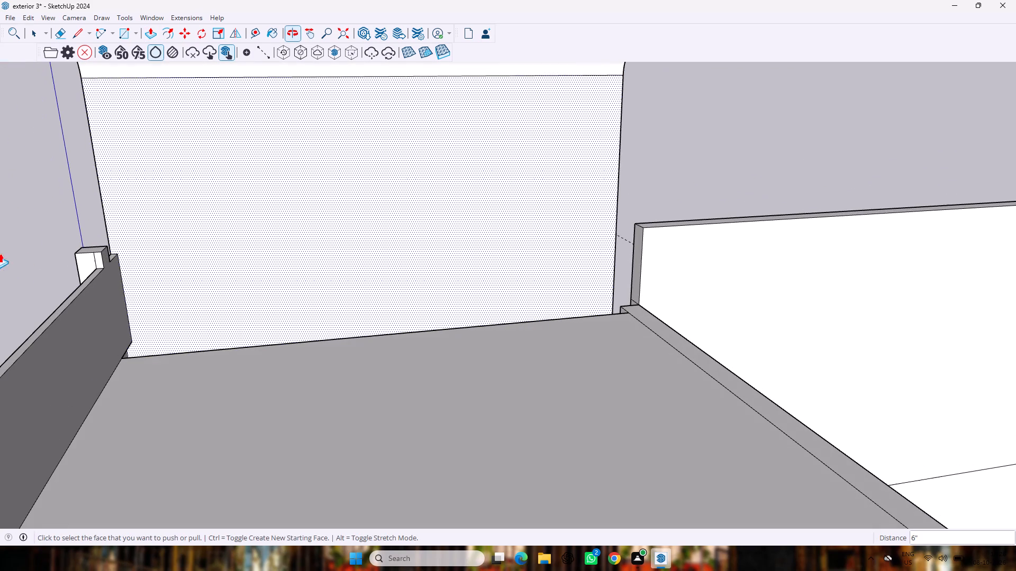
pyautogui.scroll(8, 102, 237)
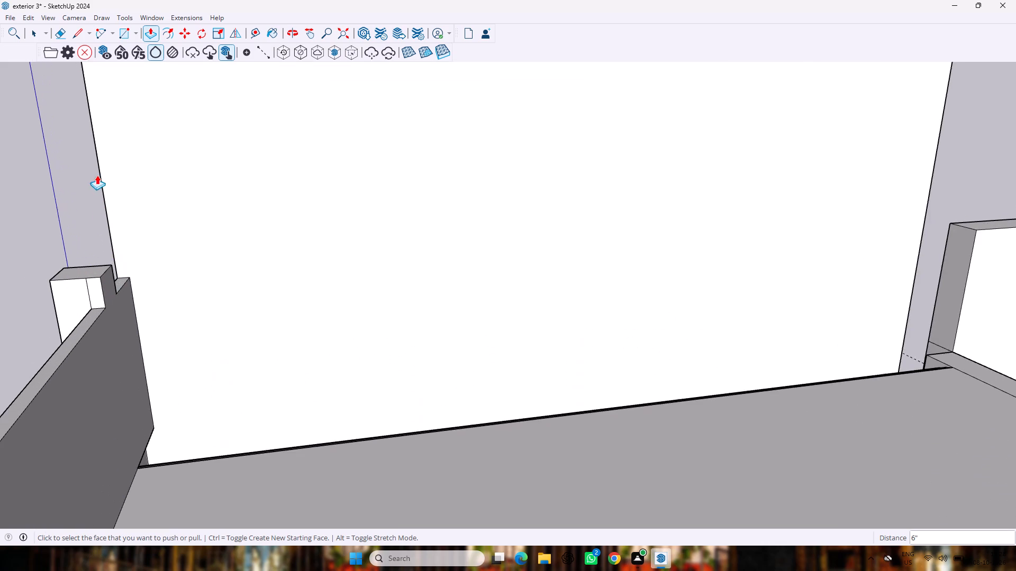
pyautogui.moveTo(110, 299); pyautogui.dragTo(46, 288, button='middle')
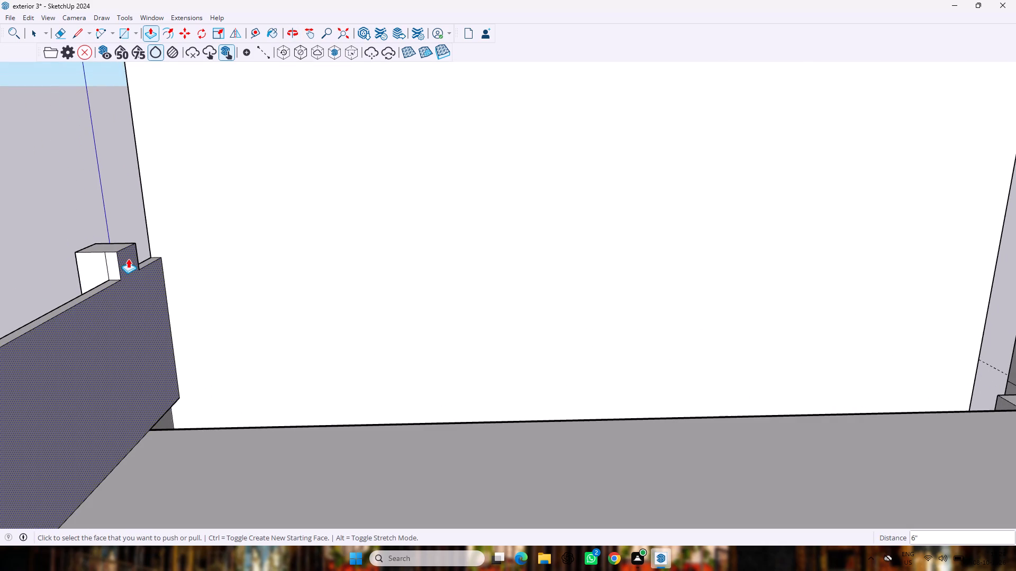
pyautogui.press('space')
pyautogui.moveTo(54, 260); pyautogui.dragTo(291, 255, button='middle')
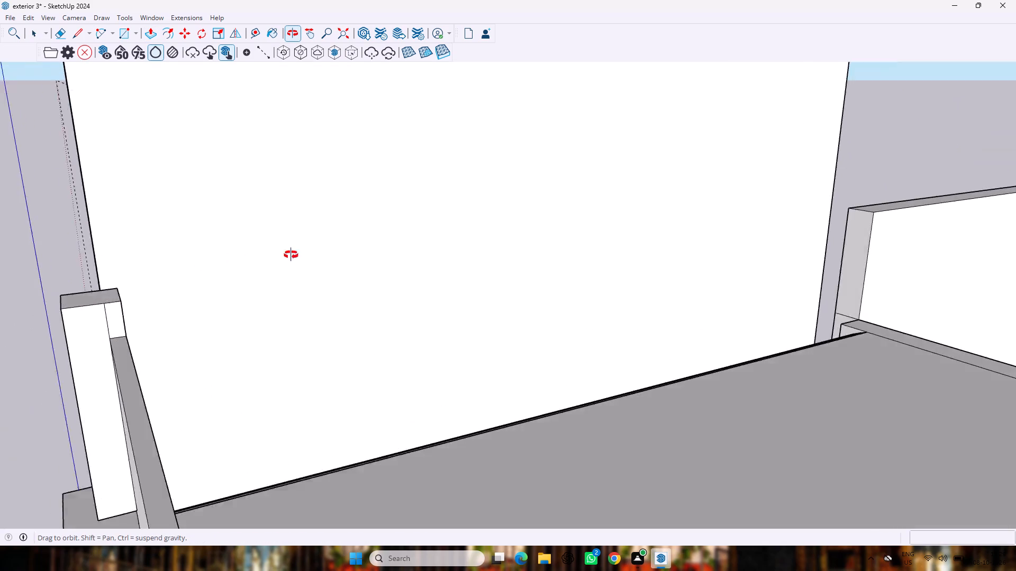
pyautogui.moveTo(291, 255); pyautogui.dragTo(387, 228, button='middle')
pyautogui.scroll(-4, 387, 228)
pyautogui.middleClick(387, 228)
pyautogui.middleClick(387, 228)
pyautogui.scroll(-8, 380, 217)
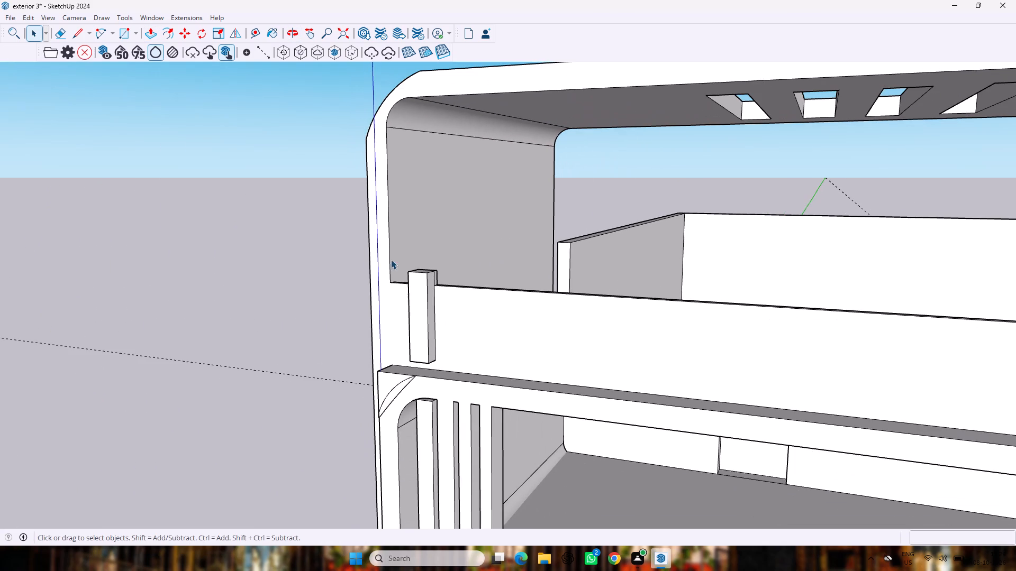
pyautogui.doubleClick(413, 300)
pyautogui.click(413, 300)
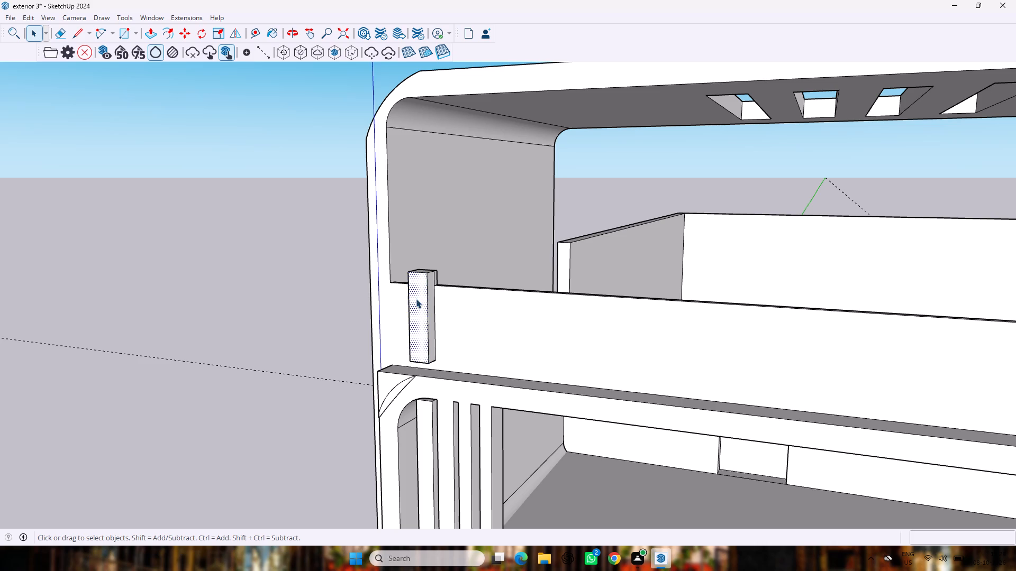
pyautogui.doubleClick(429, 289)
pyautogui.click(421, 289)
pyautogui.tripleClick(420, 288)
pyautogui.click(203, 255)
# Draw a rectangle about 9 3/4" by 2' 9 7/16" down from the balcony wall's top front edge, beside the first block.
pyautogui.scroll(-5, 210, 261)
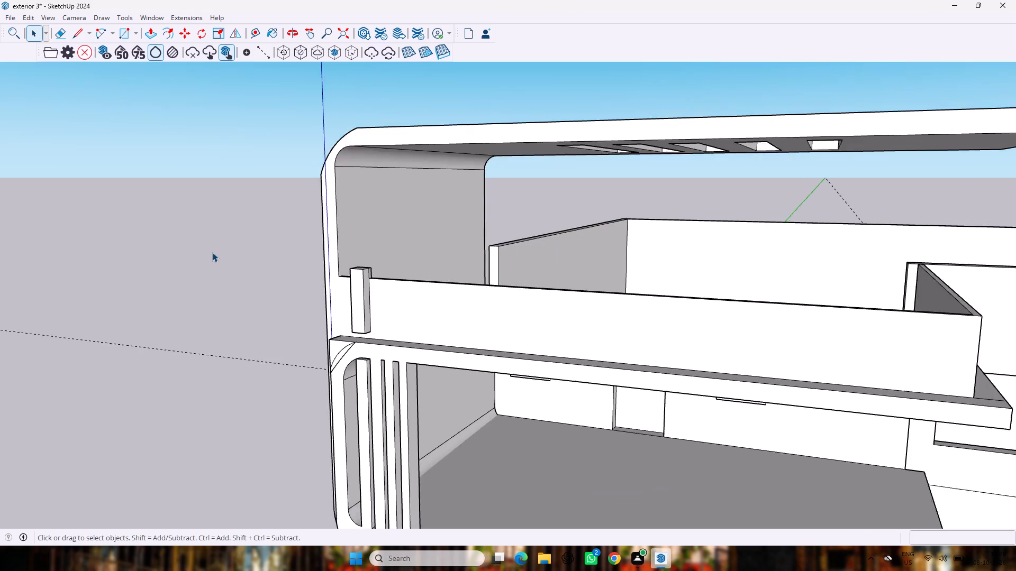
pyautogui.scroll(-5, 212, 252)
pyautogui.moveTo(201, 253); pyautogui.dragTo(368, 279, button='middle')
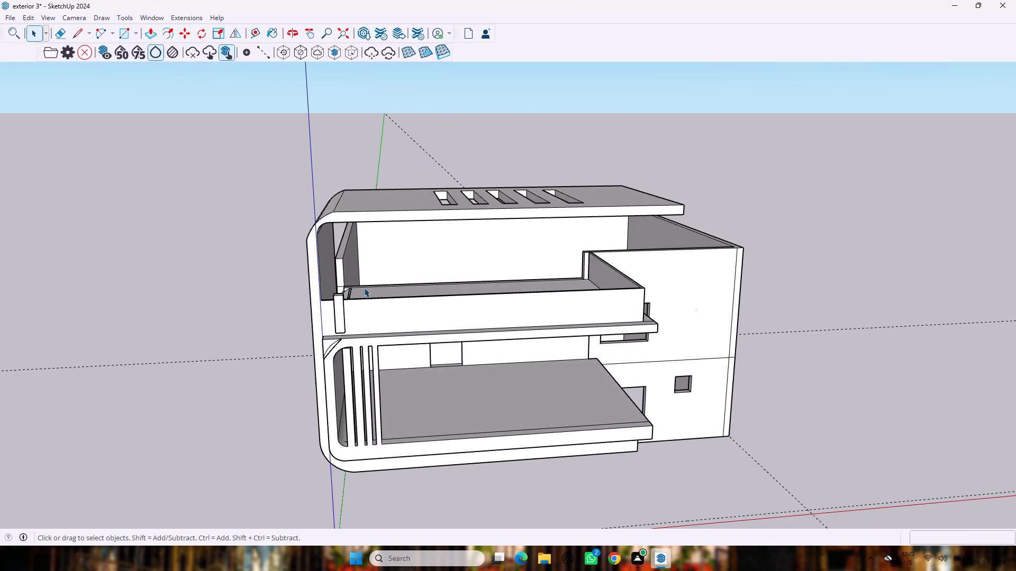
pyautogui.scroll(3, 364, 287)
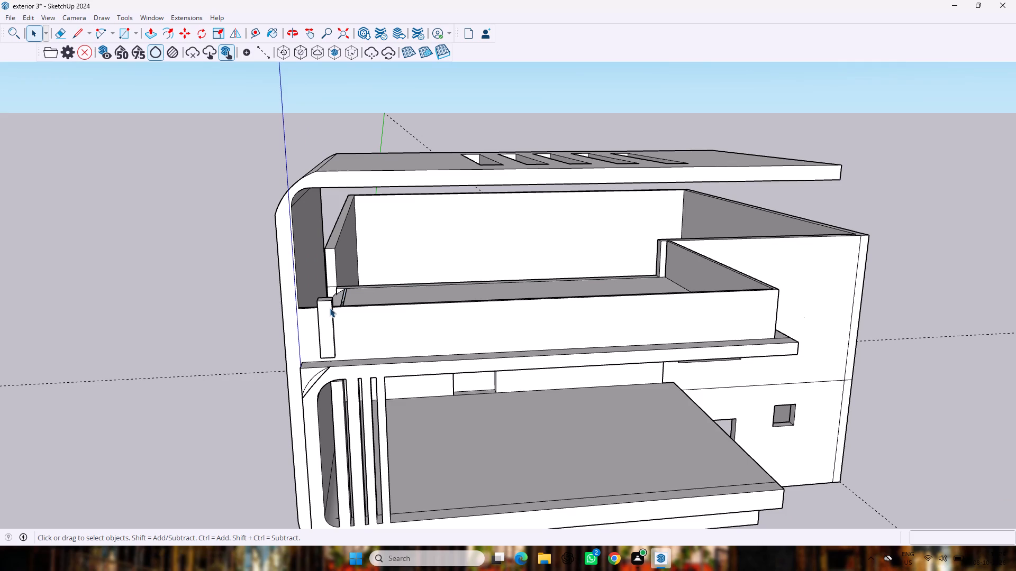
pyautogui.press('r')
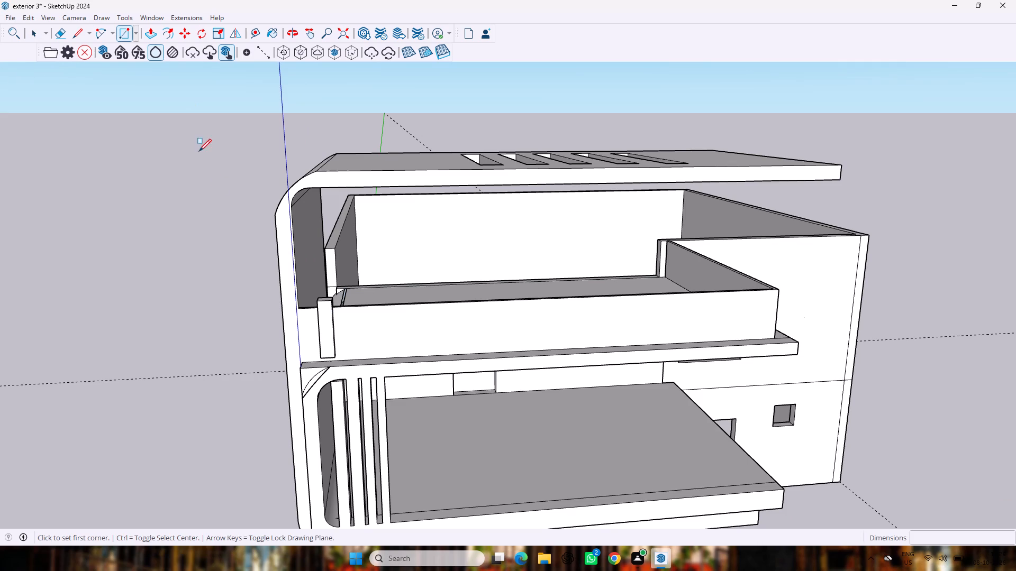
pyautogui.scroll(6, 299, 319)
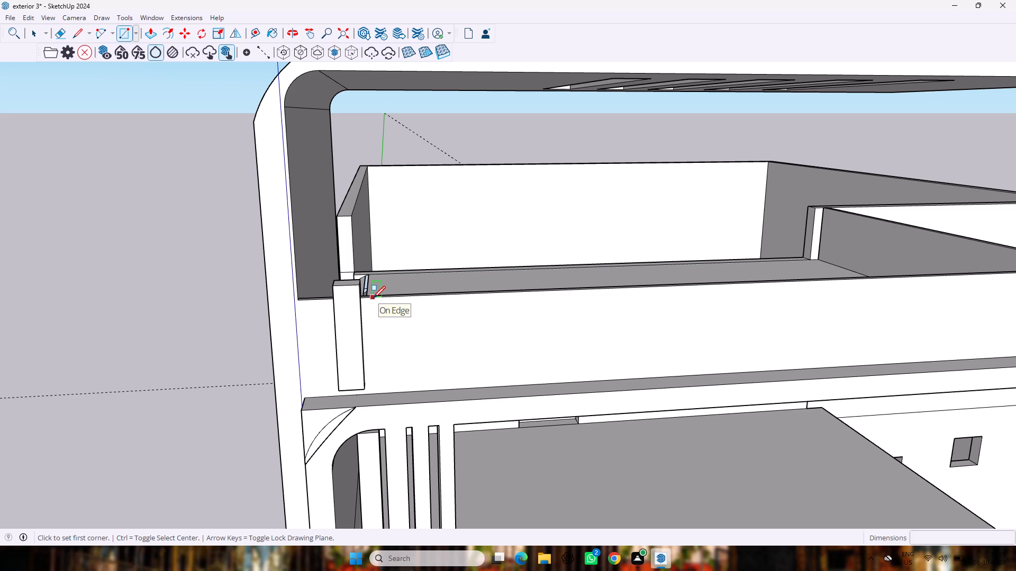
pyautogui.click(373, 298)
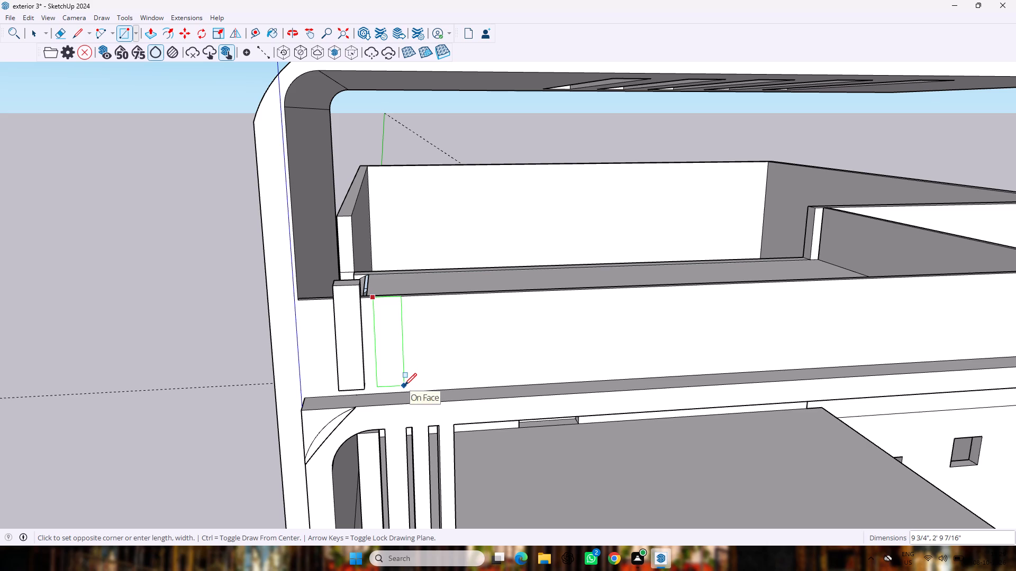
pyautogui.click(404, 385)
# Push/Pull the new rectangle on the balcony wall's front outward by 5".
pyautogui.press('p')
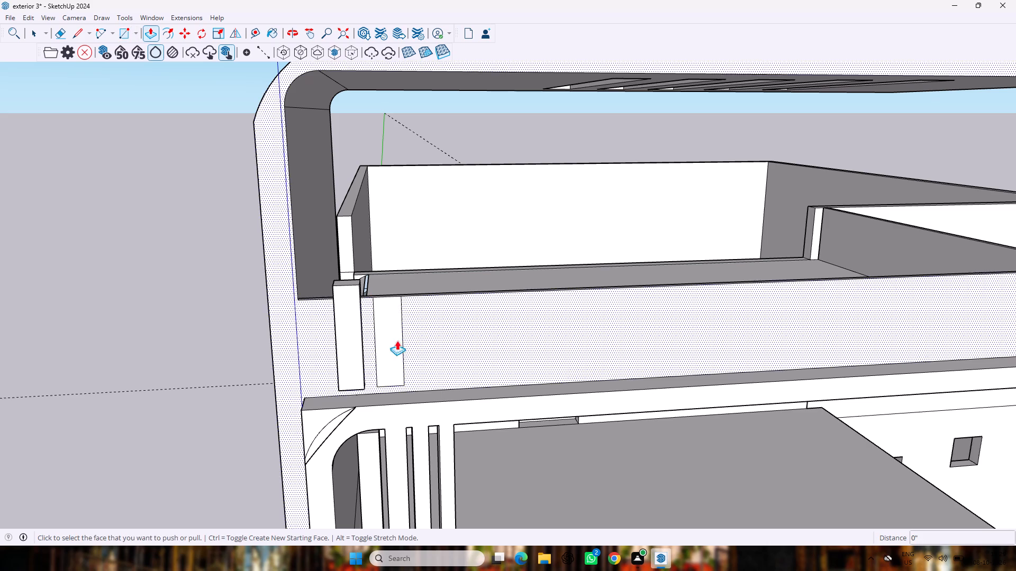
pyautogui.moveTo(393, 335); pyautogui.dragTo(374, 346)
pyautogui.press('5')
pyautogui.hotkey('shift', '"')
pyautogui.press('Return')
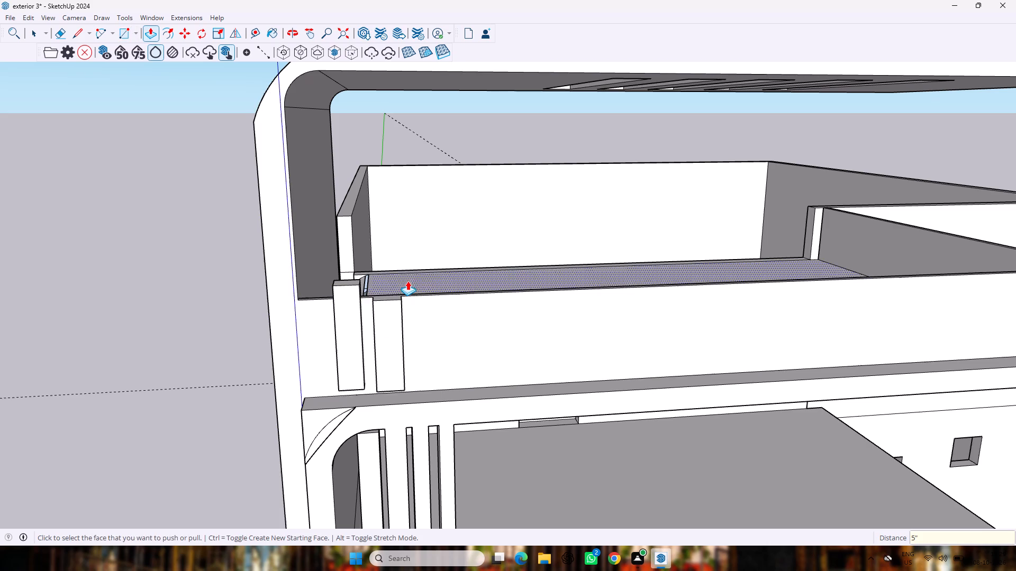
# Draw two lines about 2 3/8" long across the balcony wall's top, from the second block's corners to the back edge.
pyautogui.moveTo(414, 271); pyautogui.dragTo(240, 306, button='middle')
pyautogui.scroll(3, 216, 289)
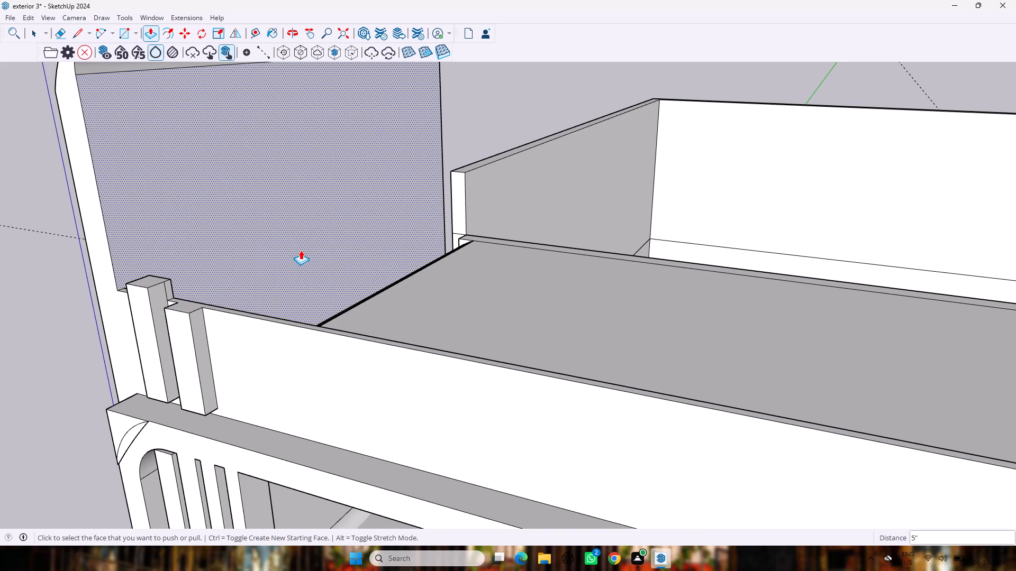
pyautogui.press('l')
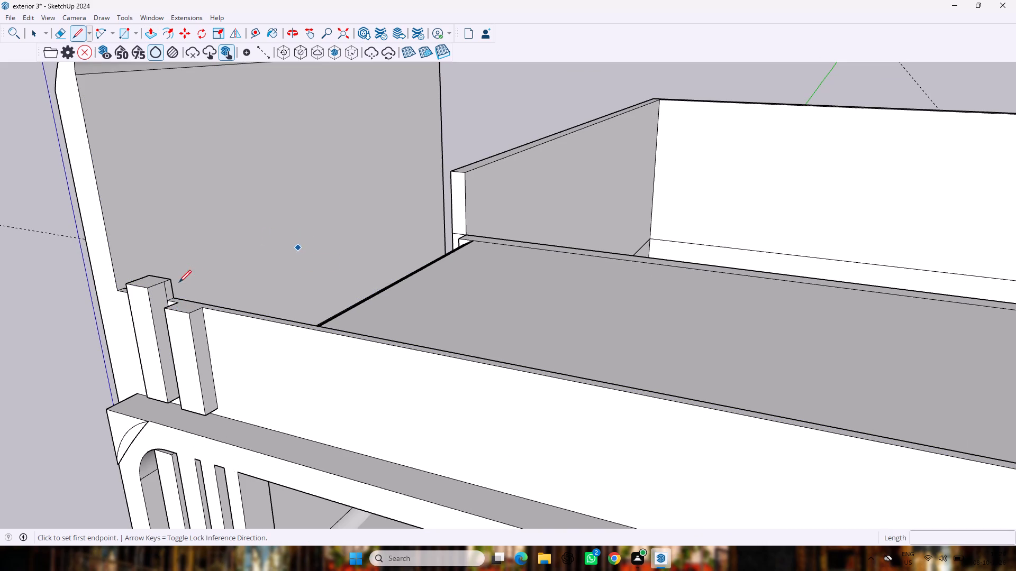
pyautogui.click(175, 301)
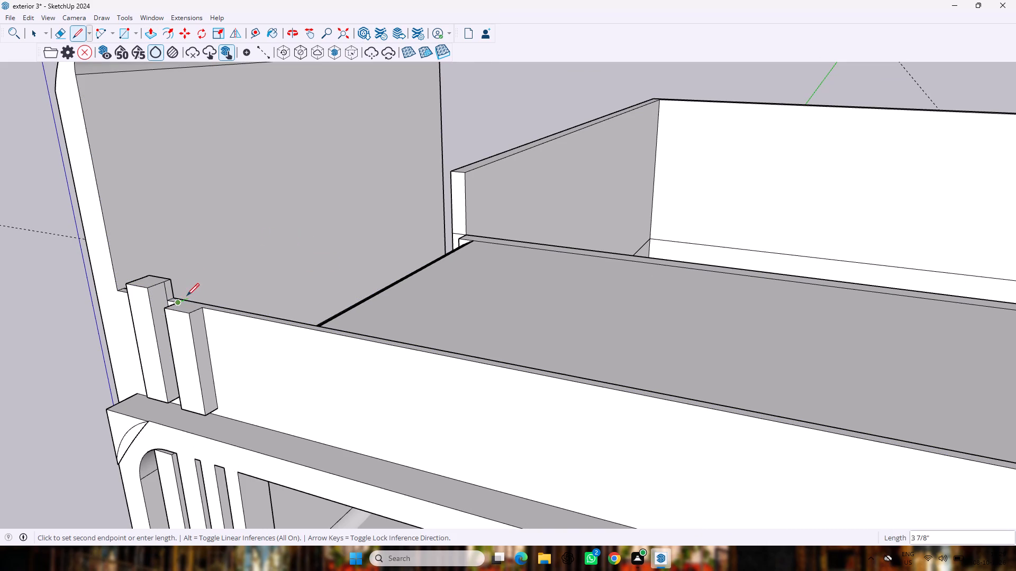
pyautogui.scroll(14, 187, 296)
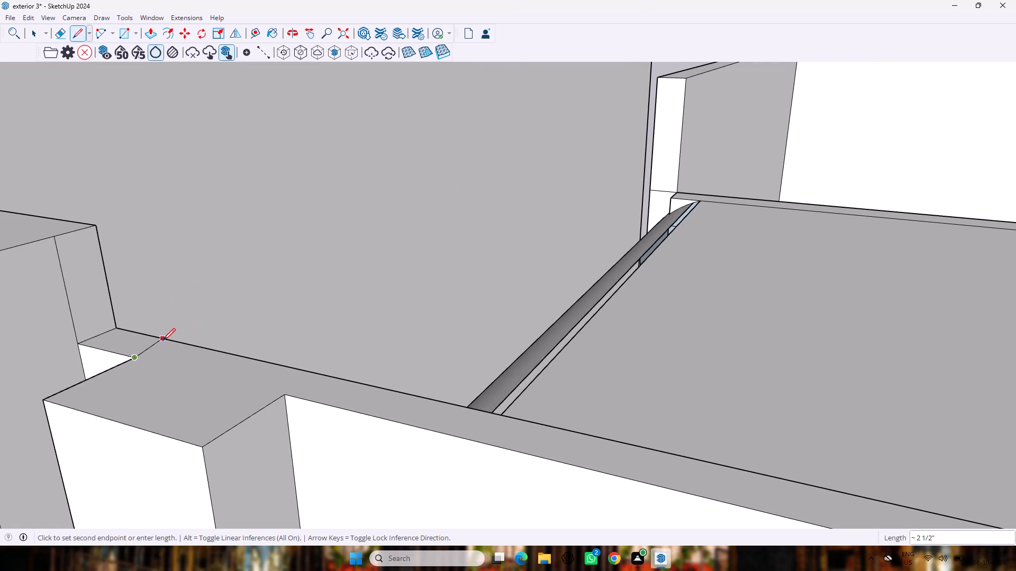
pyautogui.click(170, 339)
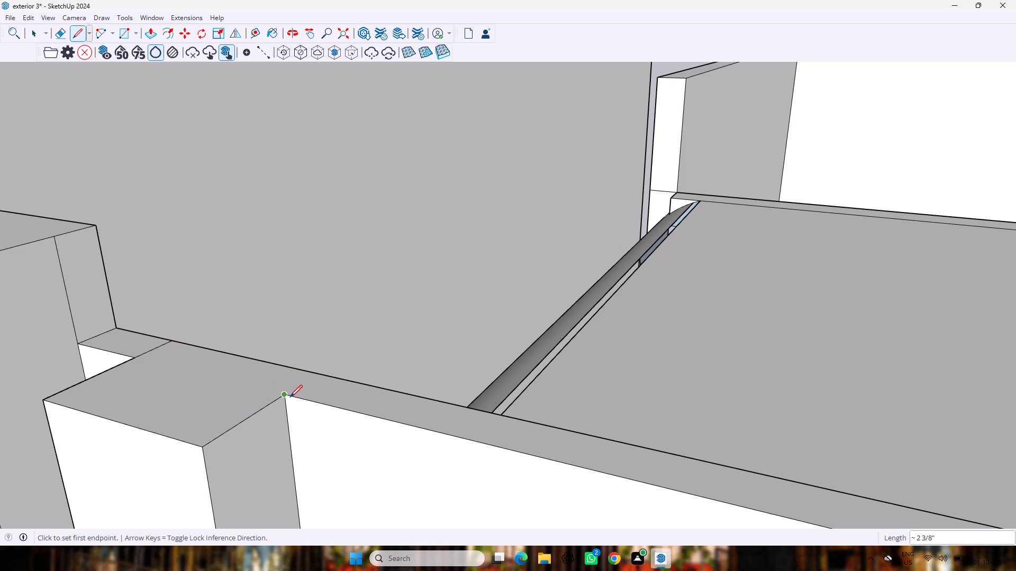
pyautogui.click(286, 393)
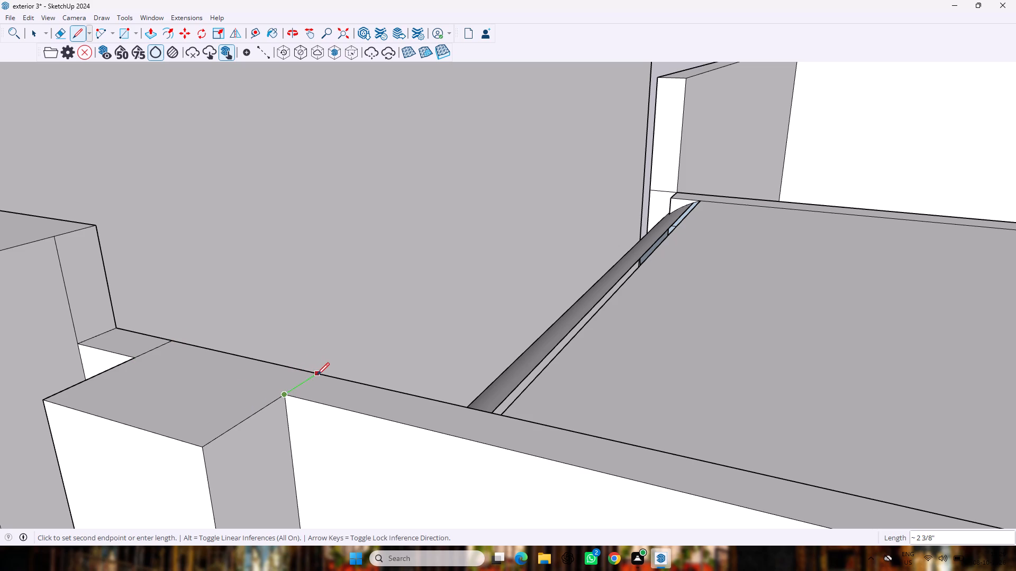
pyautogui.click(317, 375)
# Raise the top face of the second balcony block by 6".
pyautogui.press('p')
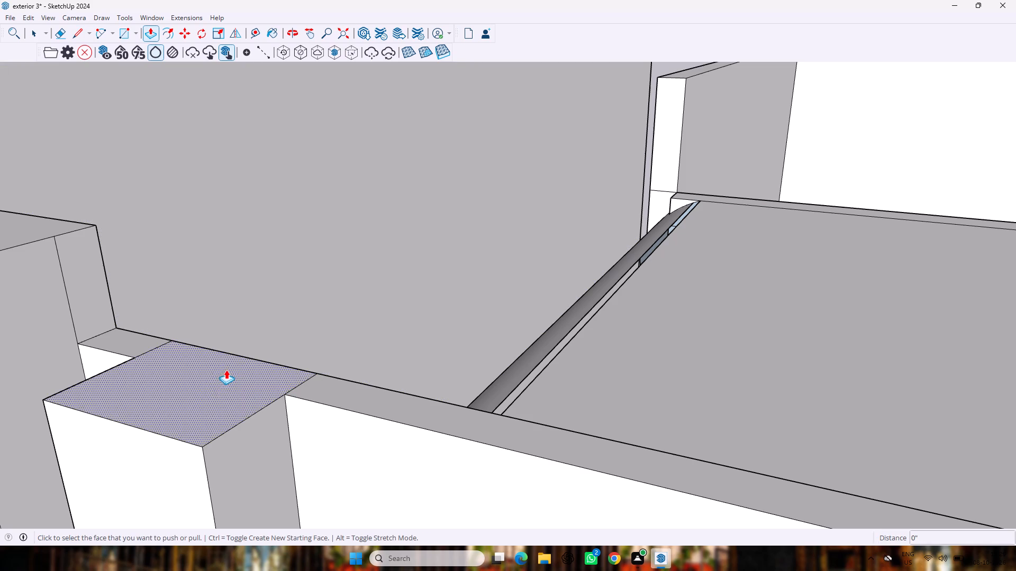
pyautogui.moveTo(215, 379); pyautogui.dragTo(226, 304)
pyautogui.press('6')
pyautogui.hotkey('shift', '"')
pyautogui.press('Return')
pyautogui.click(226, 304)
pyautogui.scroll(-5, 227, 305)
pyautogui.moveTo(171, 328); pyautogui.dragTo(219, 348, button='middle')
pyautogui.press('Escape')
pyautogui.press('Escape')
# Erase the leftover vertical edges on the side faces of both balcony blocks near their tops.
pyautogui.scroll(-5, 220, 367)
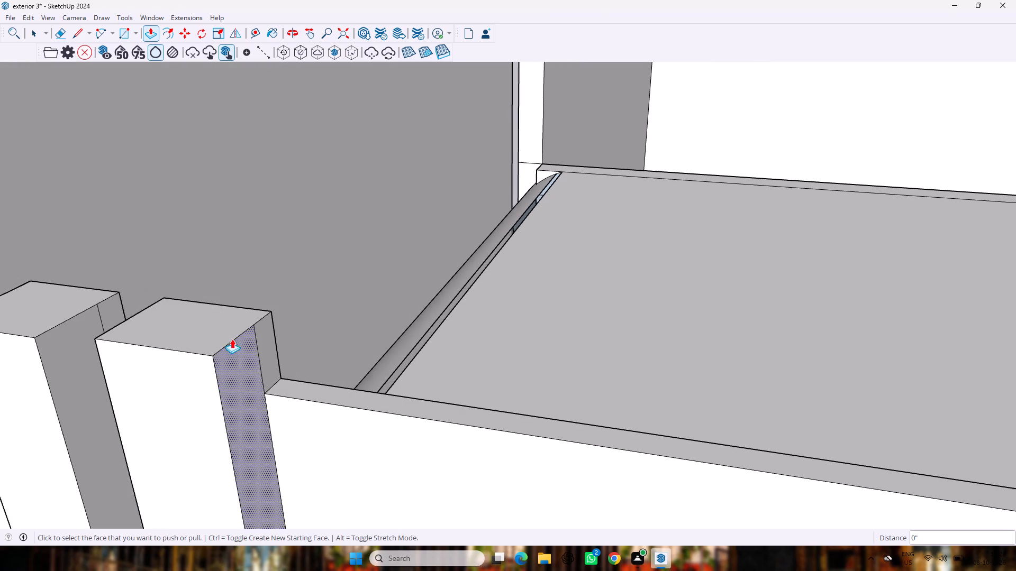
pyautogui.scroll(-3, 232, 339)
pyautogui.scroll(1, 233, 340)
pyautogui.scroll(-2, 233, 340)
pyautogui.press('e')
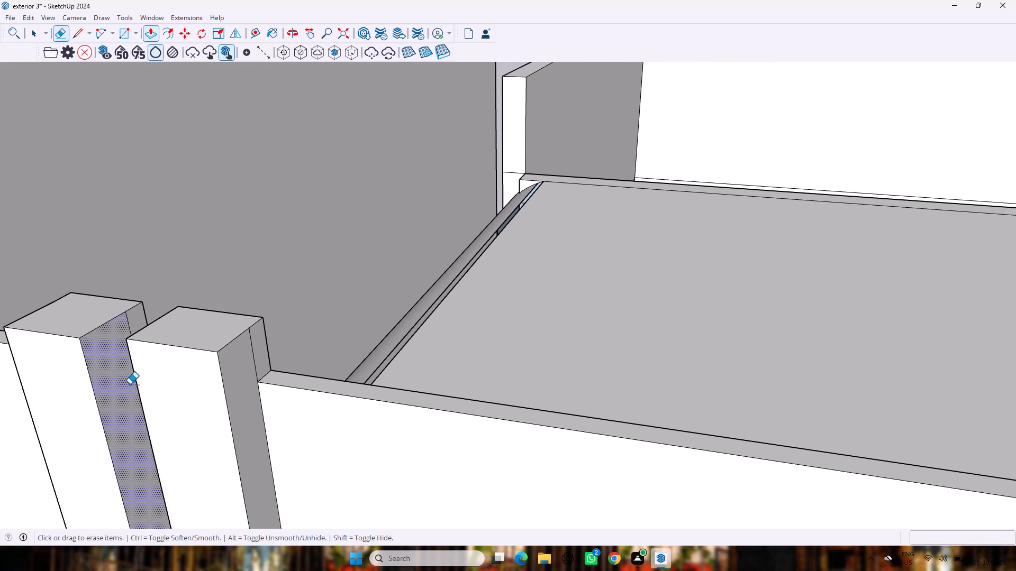
pyautogui.moveTo(249, 352); pyautogui.dragTo(259, 340)
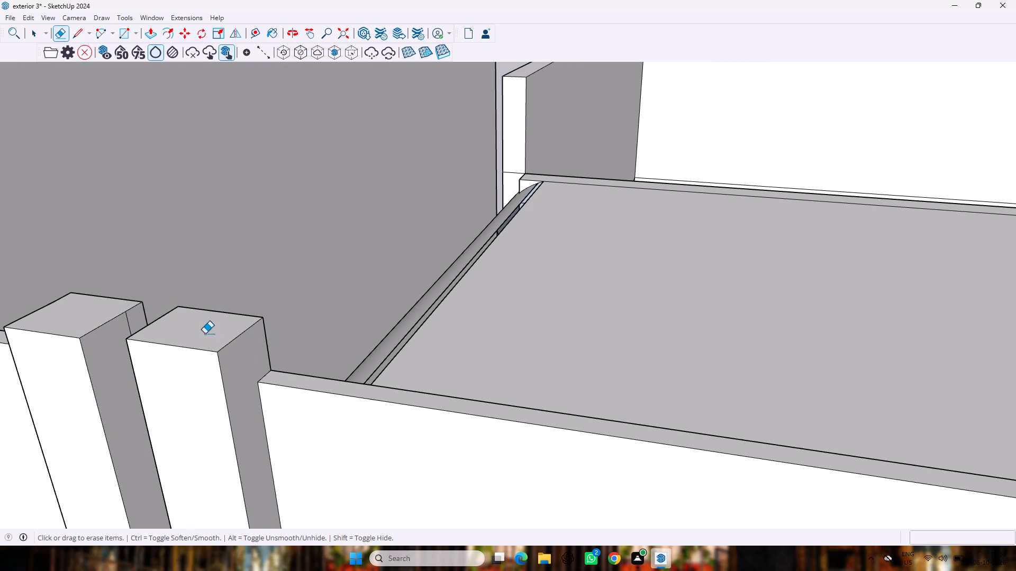
pyautogui.click(130, 326)
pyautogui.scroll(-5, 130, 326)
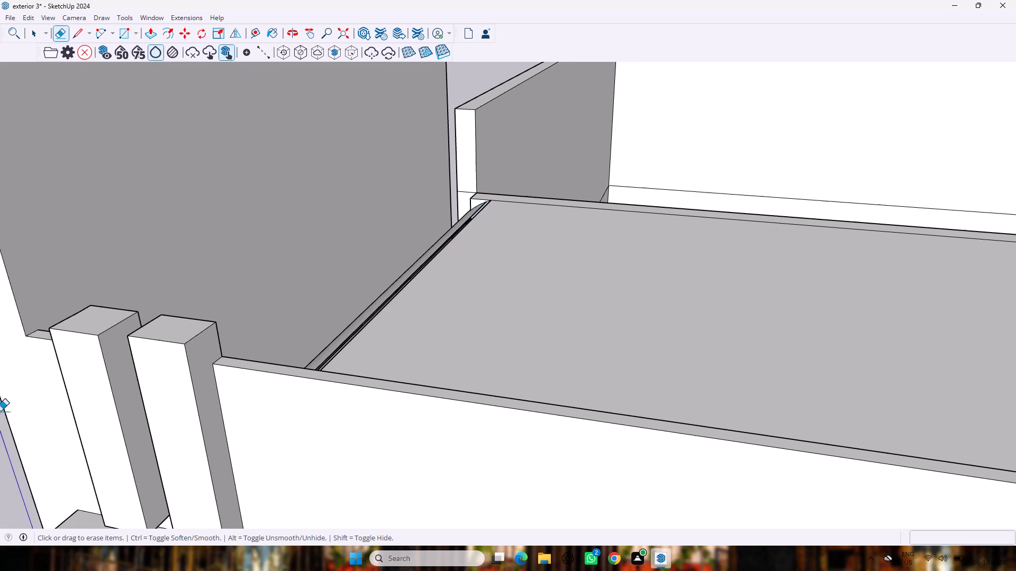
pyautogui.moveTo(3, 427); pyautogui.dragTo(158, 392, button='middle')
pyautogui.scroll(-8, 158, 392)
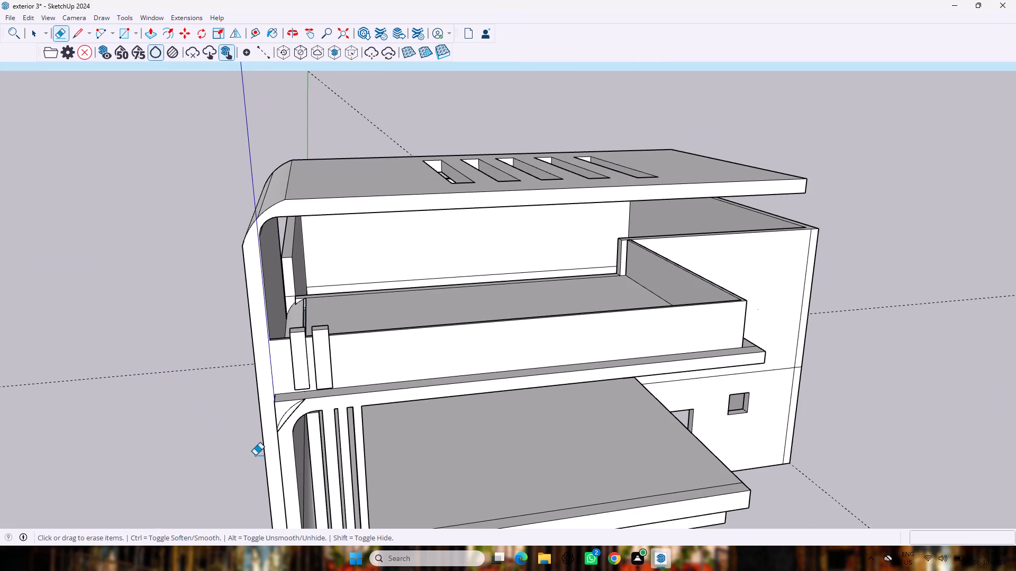
# Push/Pull the underside of the second balcony block up 1 5/8", level with the first block's underside.
pyautogui.scroll(3, 315, 429)
pyautogui.scroll(1, 331, 377)
pyautogui.moveTo(331, 377); pyautogui.dragTo(358, 302, button='middle')
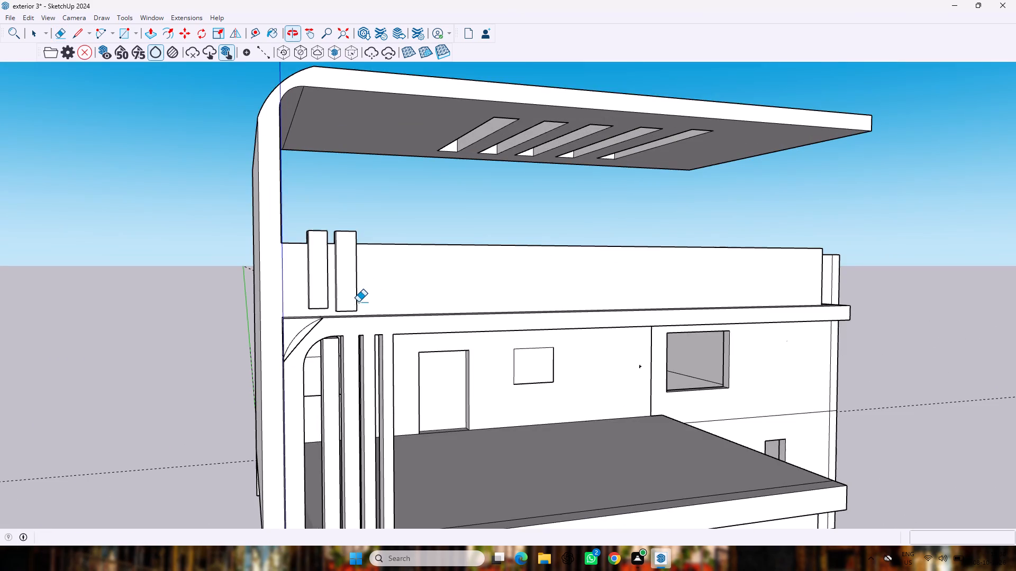
pyautogui.scroll(8, 355, 305)
pyautogui.moveTo(333, 331); pyautogui.dragTo(343, 312, button='middle')
pyautogui.scroll(1, 343, 312)
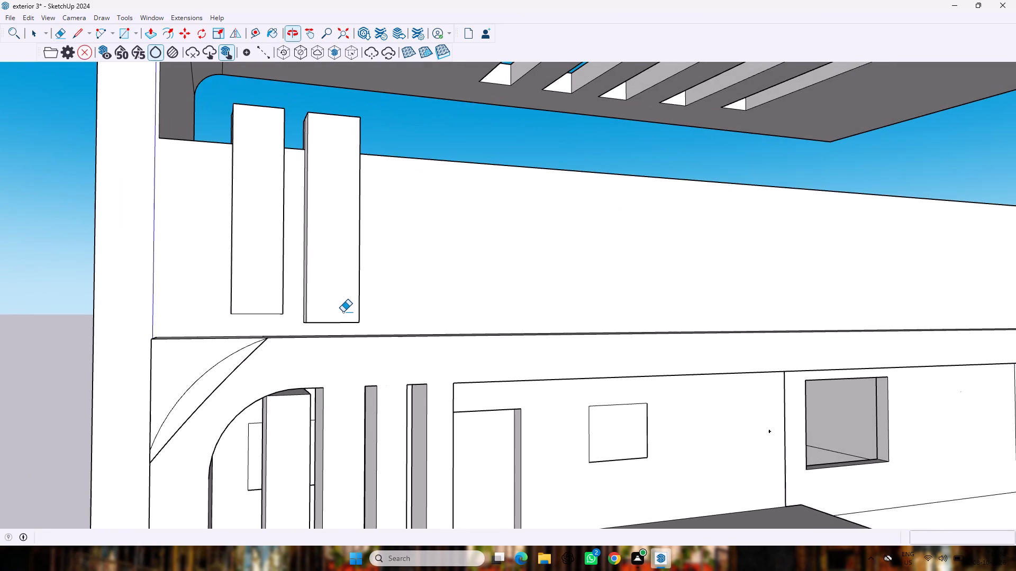
pyautogui.press('p')
pyautogui.scroll(5, 341, 317)
pyautogui.moveTo(338, 306); pyautogui.dragTo(353, 263, button='middle')
pyautogui.scroll(1, 338, 305)
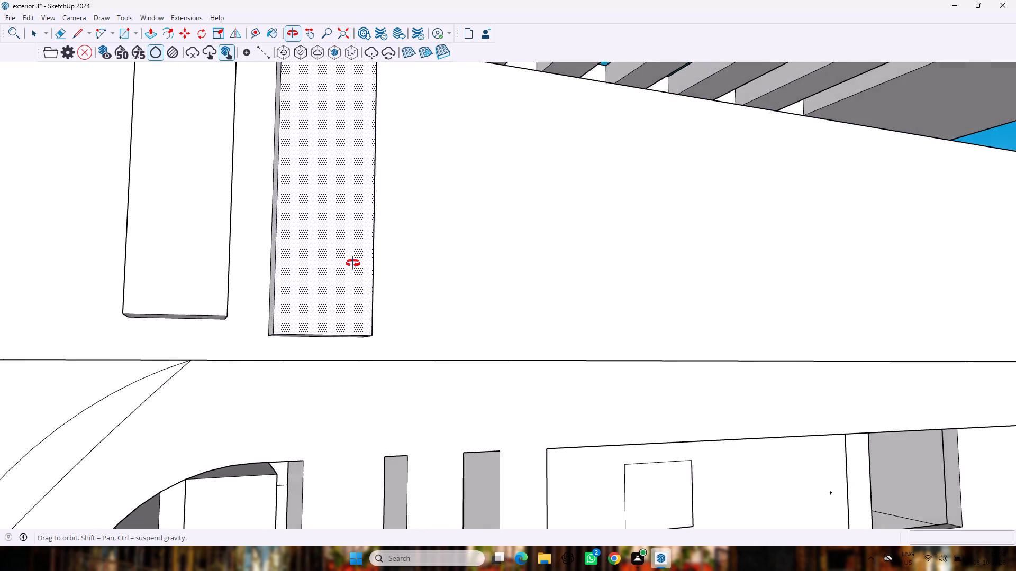
pyautogui.moveTo(353, 263); pyautogui.dragTo(360, 229, button='middle')
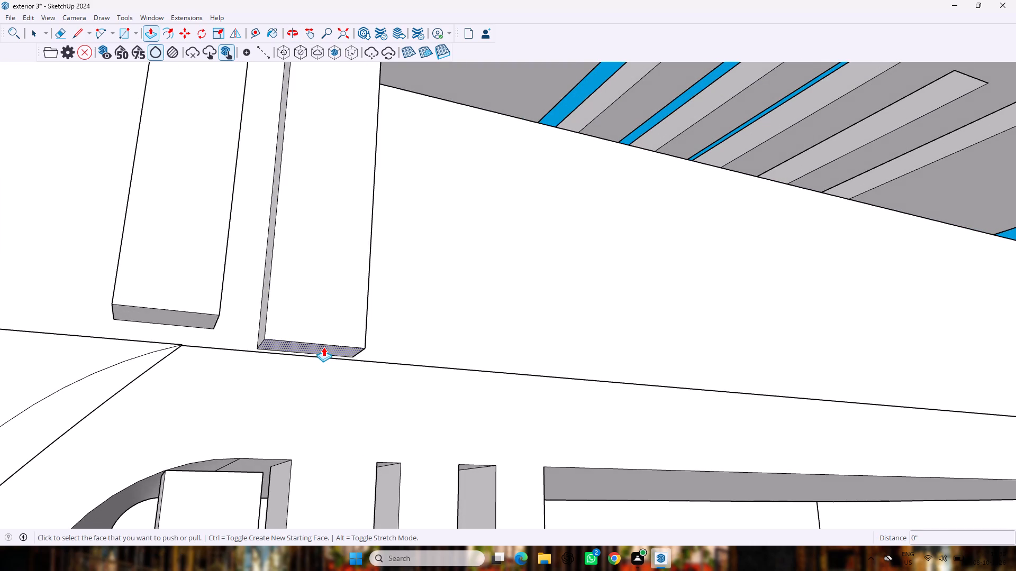
pyautogui.moveTo(323, 347); pyautogui.dragTo(287, 331)
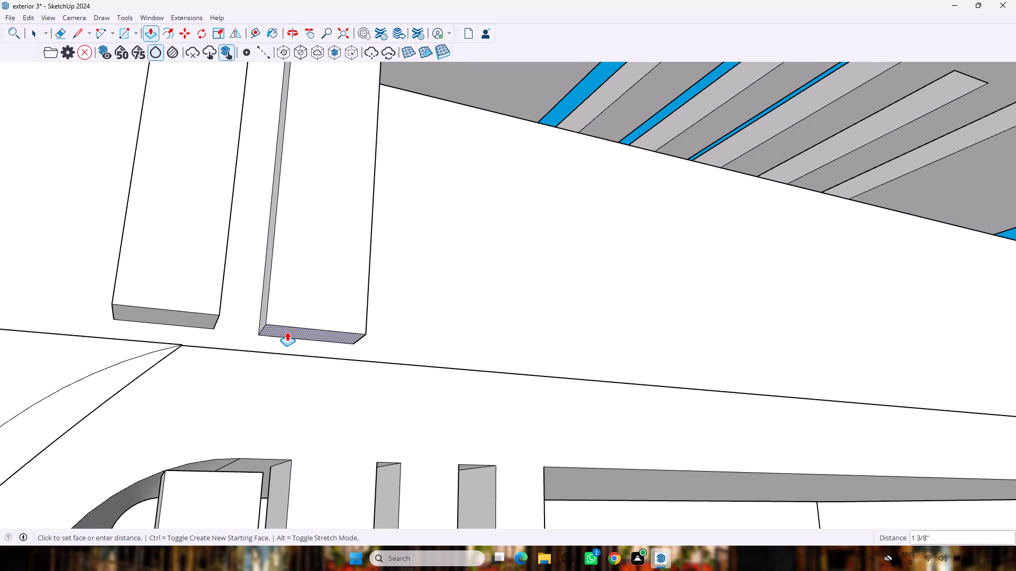
pyautogui.moveTo(287, 331); pyautogui.dragTo(208, 318)
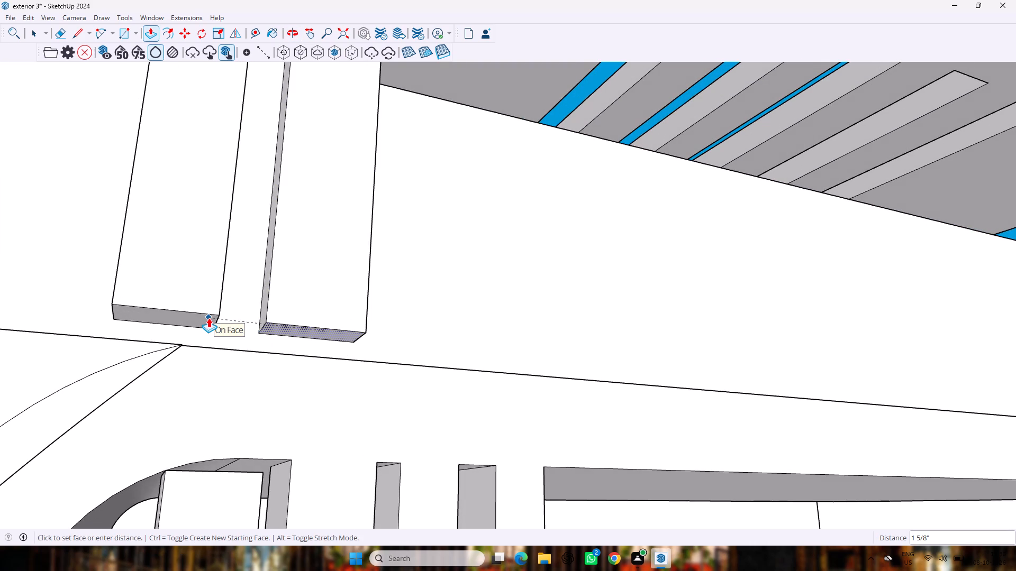
pyautogui.moveTo(208, 318); pyautogui.dragTo(208, 313)
# Examine the two balcony blocks' alignment against the wall and the whole front facade.
pyautogui.moveTo(416, 308); pyautogui.dragTo(359, 431, button='middle')
pyautogui.scroll(-14, 355, 429)
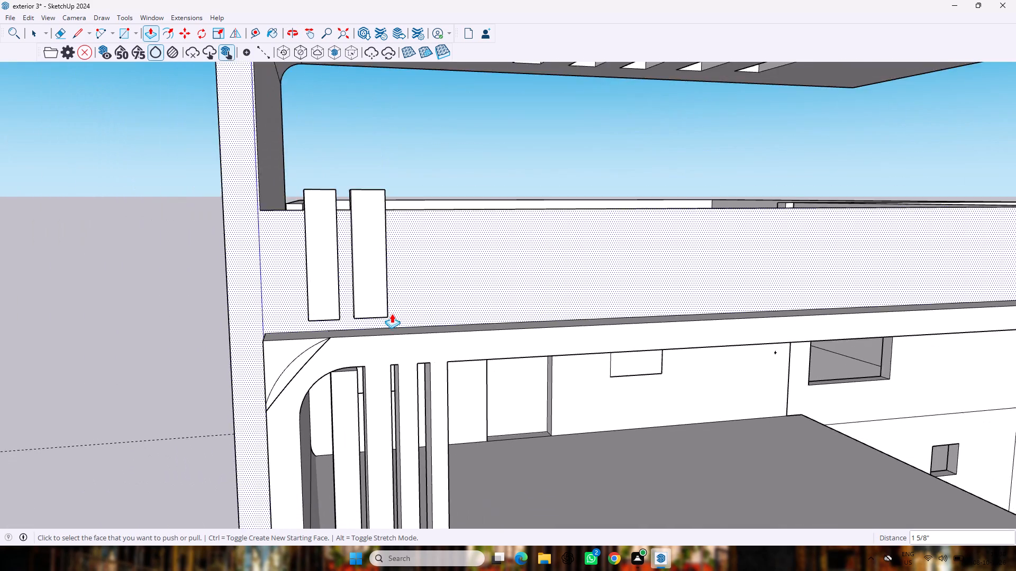
pyautogui.scroll(-2, 392, 314)
pyautogui.press('space')
pyautogui.scroll(-7, 495, 299)
pyautogui.scroll(1, 477, 274)
pyautogui.scroll(-2, 476, 275)
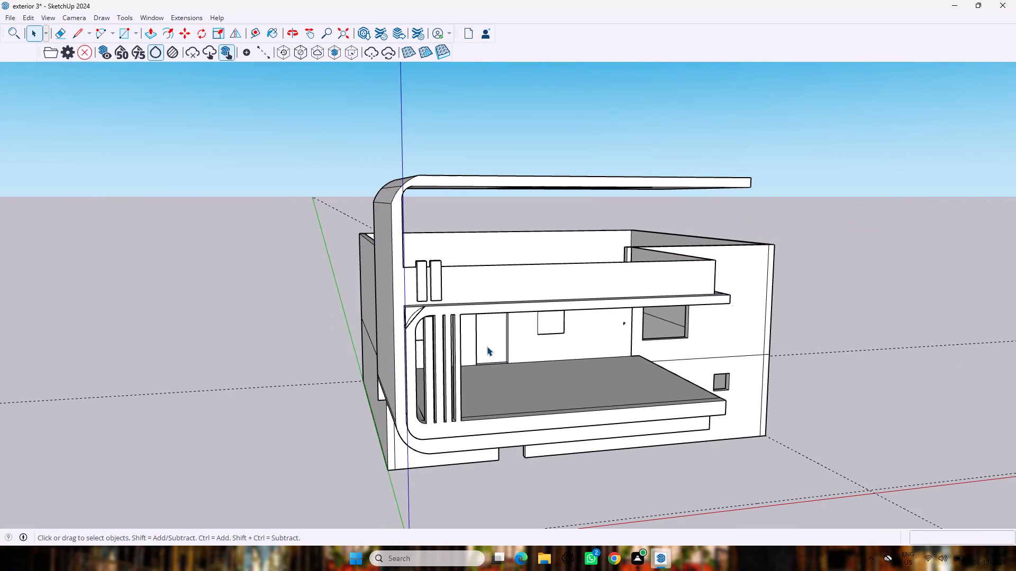
pyautogui.scroll(-1, 422, 227)
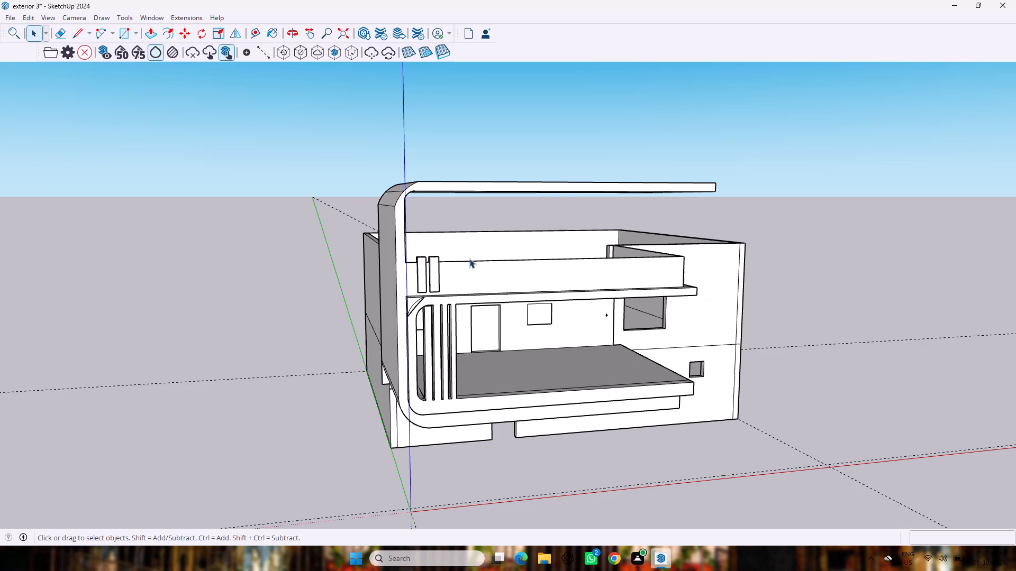
pyautogui.scroll(8, 414, 247)
pyautogui.scroll(-4, 478, 314)
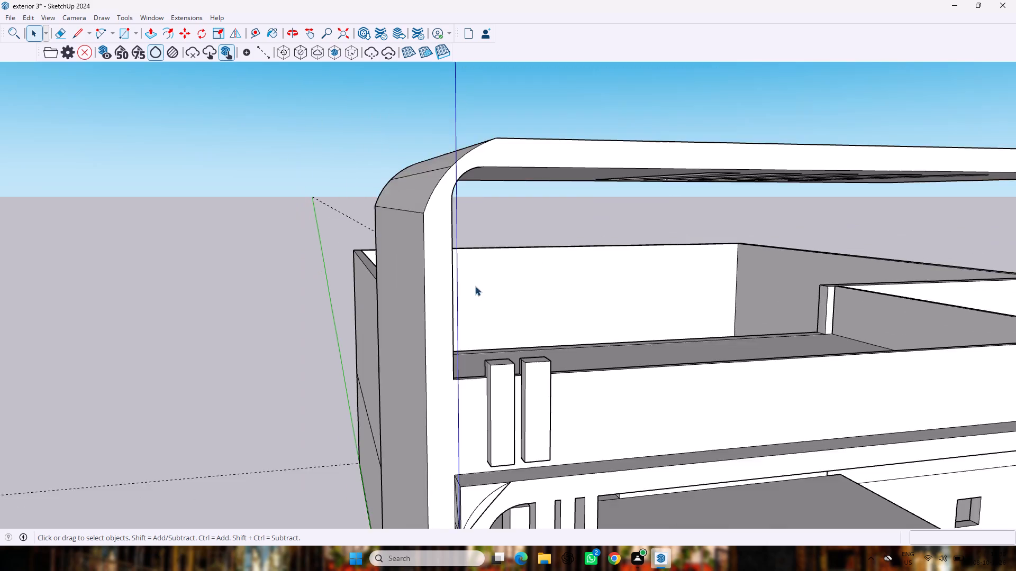
pyautogui.scroll(-1, 475, 286)
pyautogui.moveTo(604, 402); pyautogui.dragTo(513, 357, button='middle')
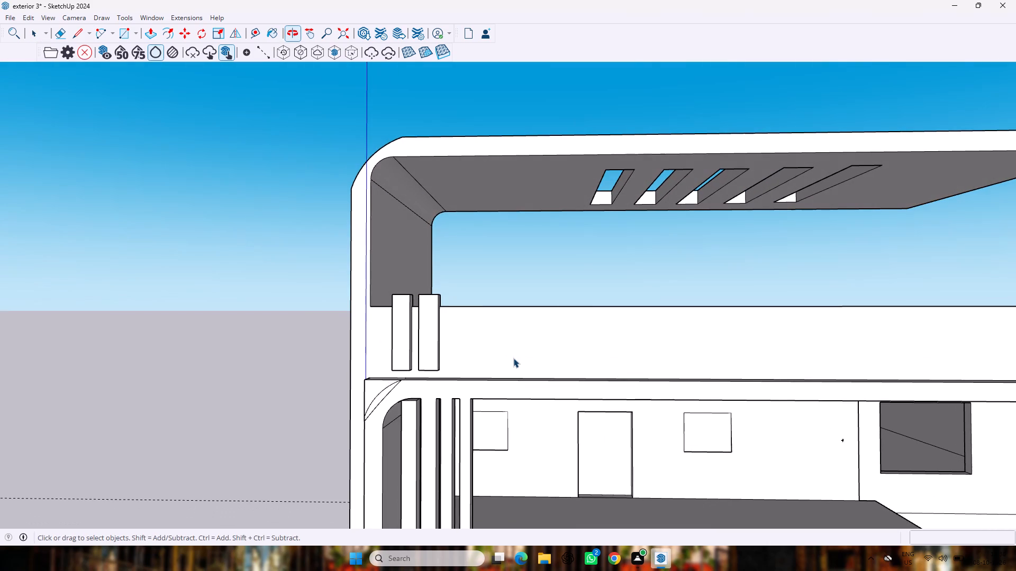
pyautogui.scroll(-1, 508, 343)
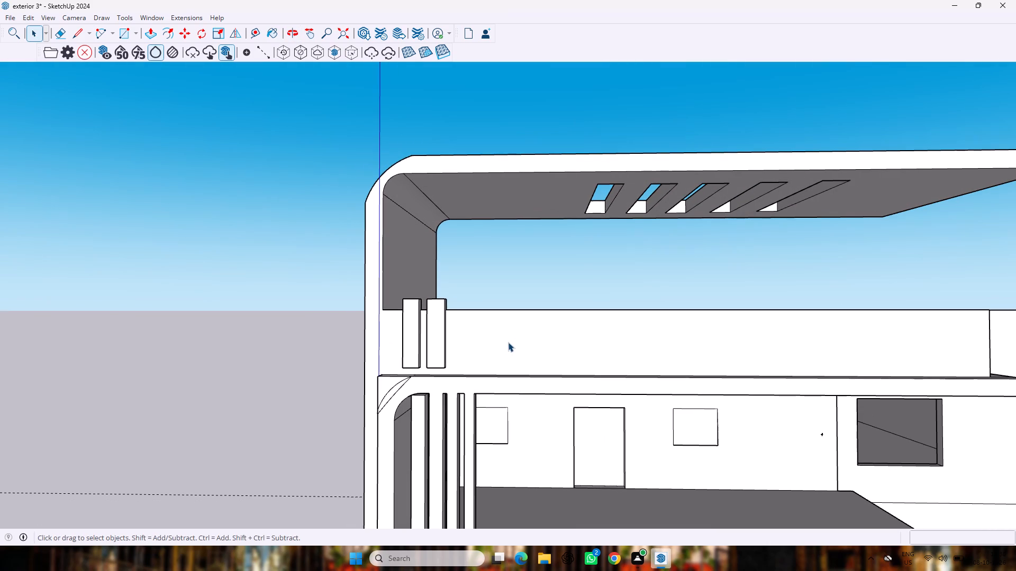
# Draw lines about 9 7/16" and 8 15/16" long across the bases of the two raised blocks on the balcony wall's inner face.
pyautogui.moveTo(512, 259); pyautogui.dragTo(447, 338, button='middle')
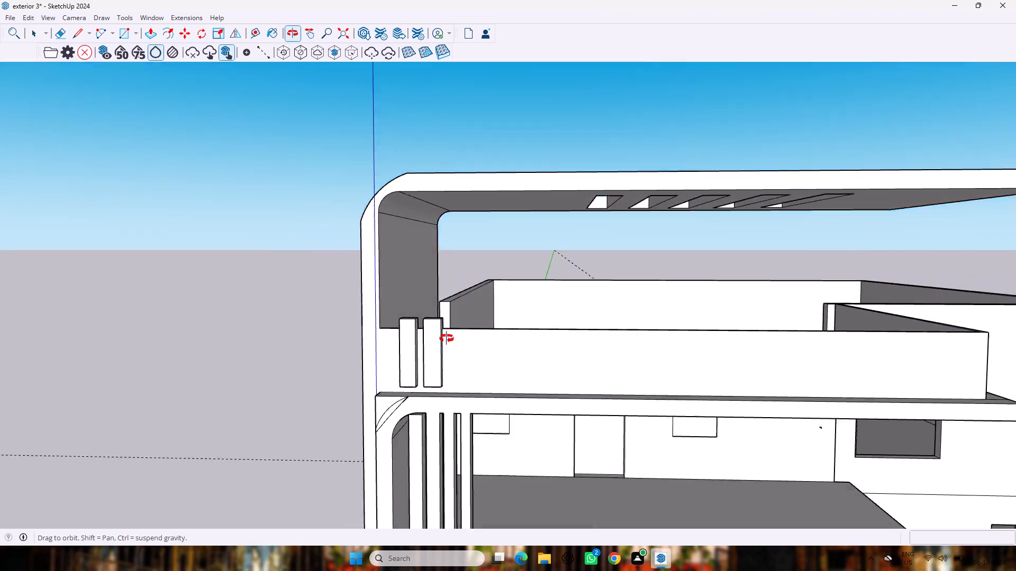
pyautogui.moveTo(447, 338); pyautogui.dragTo(346, 349, button='middle')
pyautogui.scroll(9, 365, 335)
pyautogui.moveTo(371, 302); pyautogui.dragTo(373, 307, button='middle')
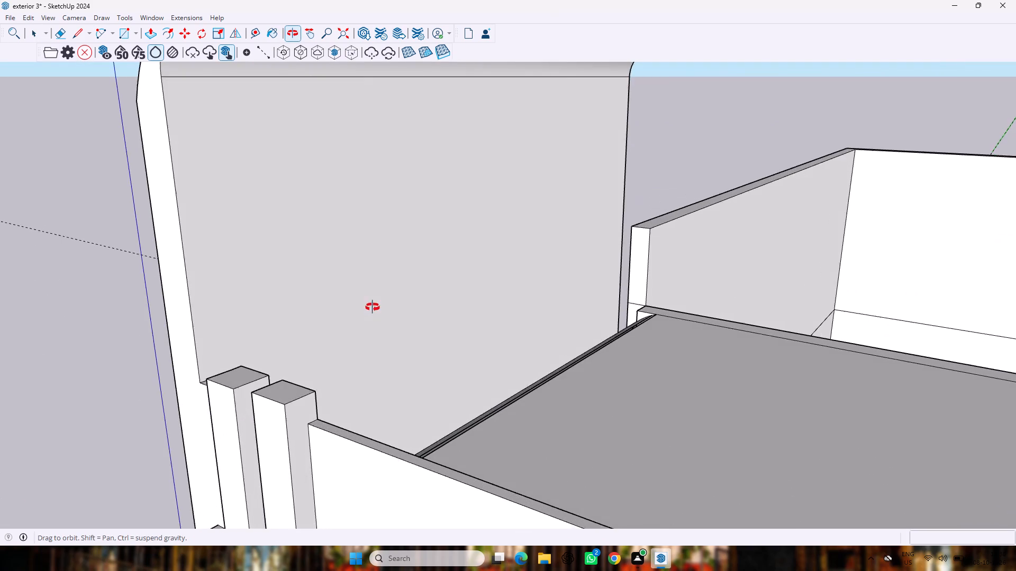
pyautogui.moveTo(373, 307); pyautogui.dragTo(55, 290, button='middle')
pyautogui.scroll(6, 52, 285)
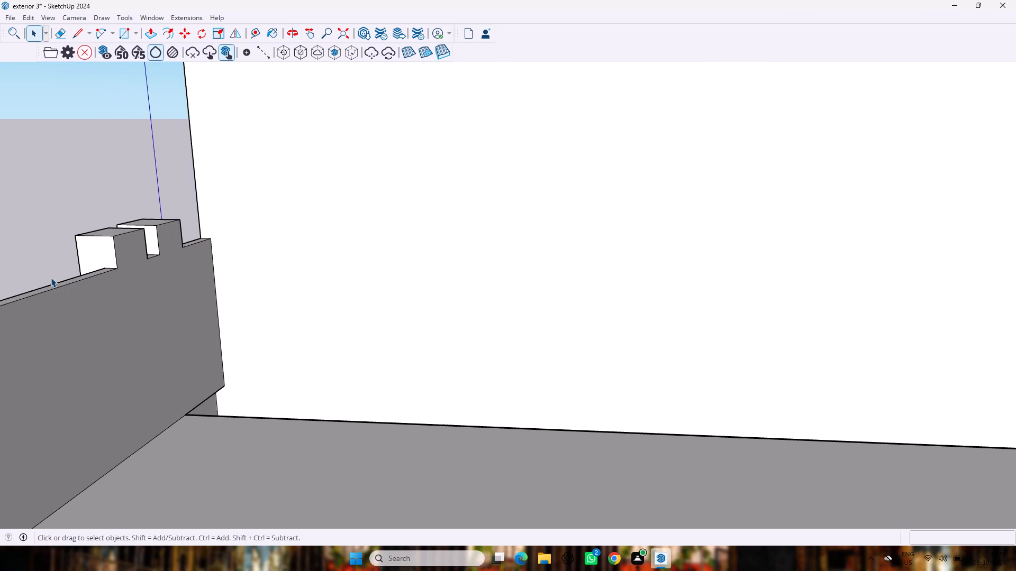
pyautogui.press('l')
pyautogui.scroll(1, 148, 257)
pyautogui.scroll(-1, 148, 257)
pyautogui.scroll(3, 148, 257)
pyautogui.scroll(1, 230, 266)
pyautogui.moveTo(231, 267); pyautogui.dragTo(231, 268, button='middle')
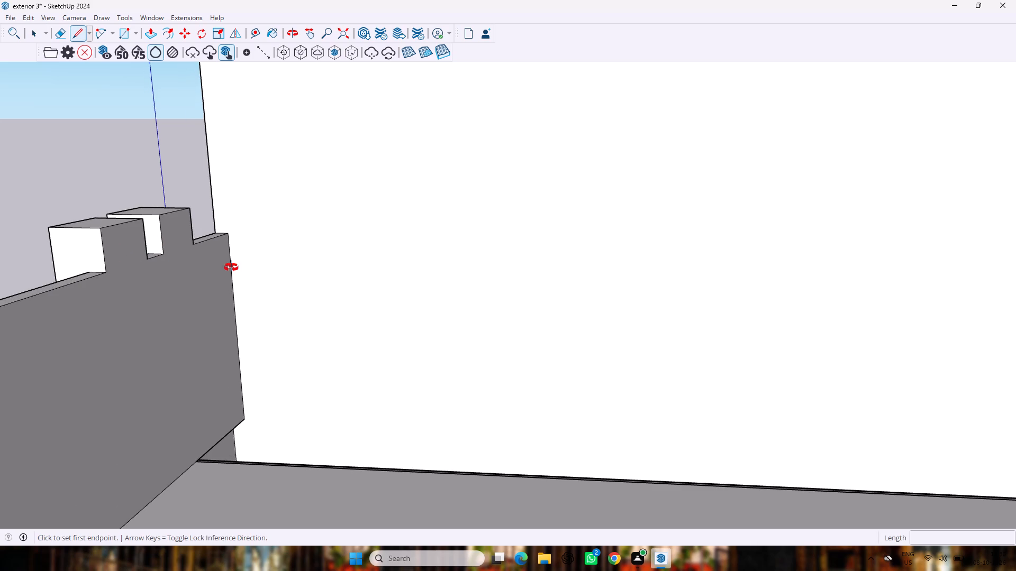
pyautogui.moveTo(231, 268); pyautogui.dragTo(157, 262, button='middle')
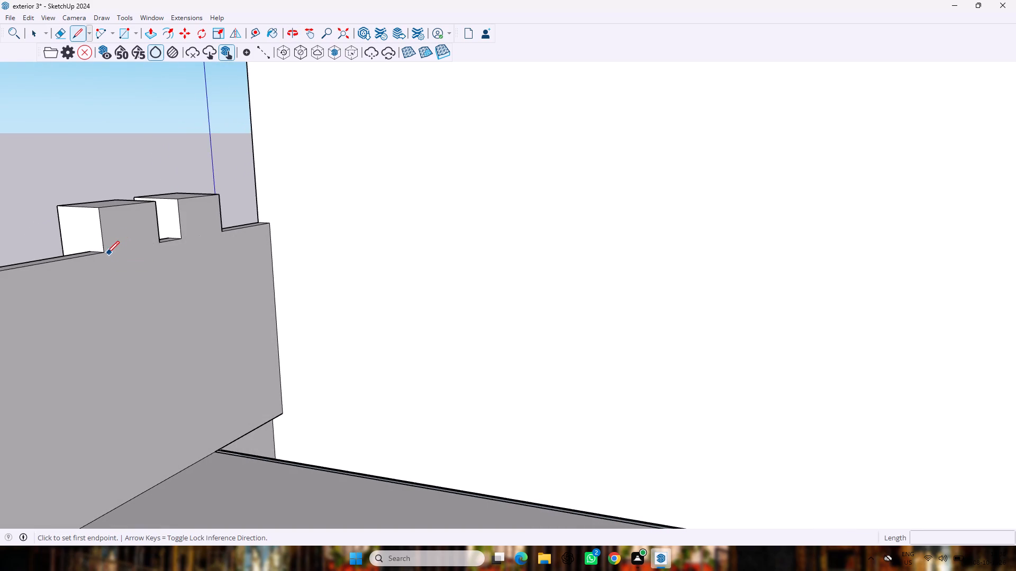
pyautogui.click(103, 256)
pyautogui.click(159, 246)
pyautogui.click(184, 241)
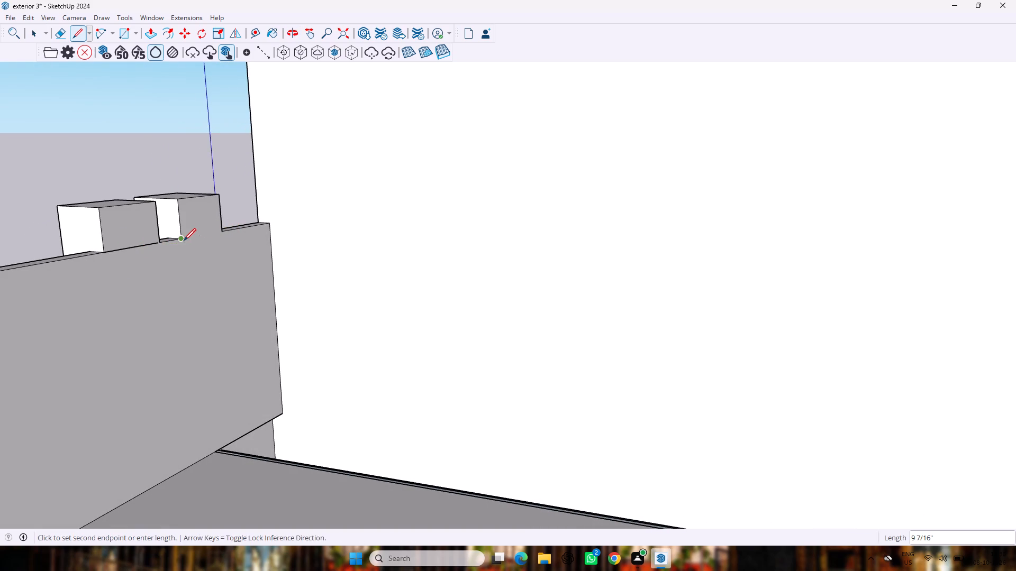
pyautogui.click(224, 231)
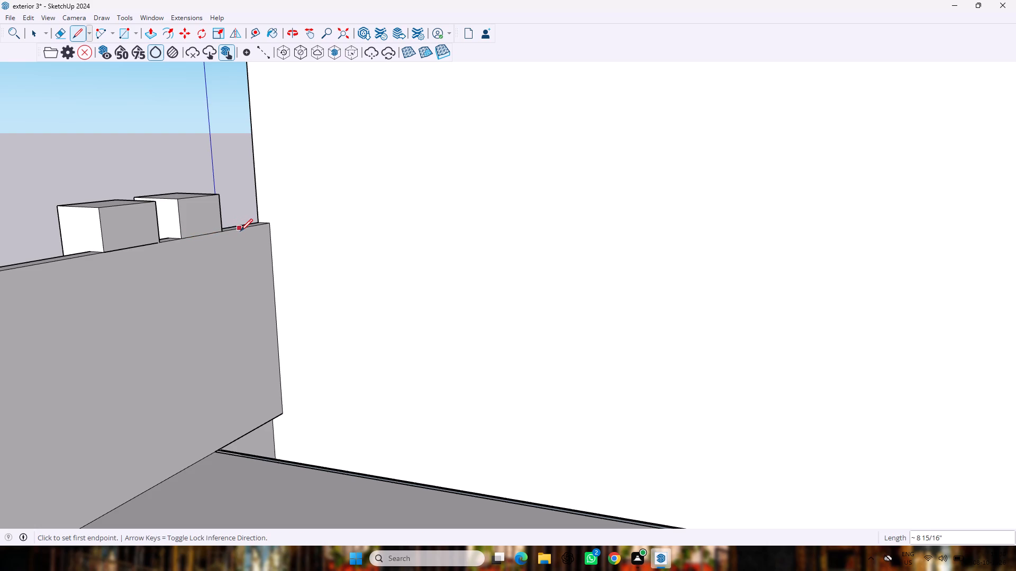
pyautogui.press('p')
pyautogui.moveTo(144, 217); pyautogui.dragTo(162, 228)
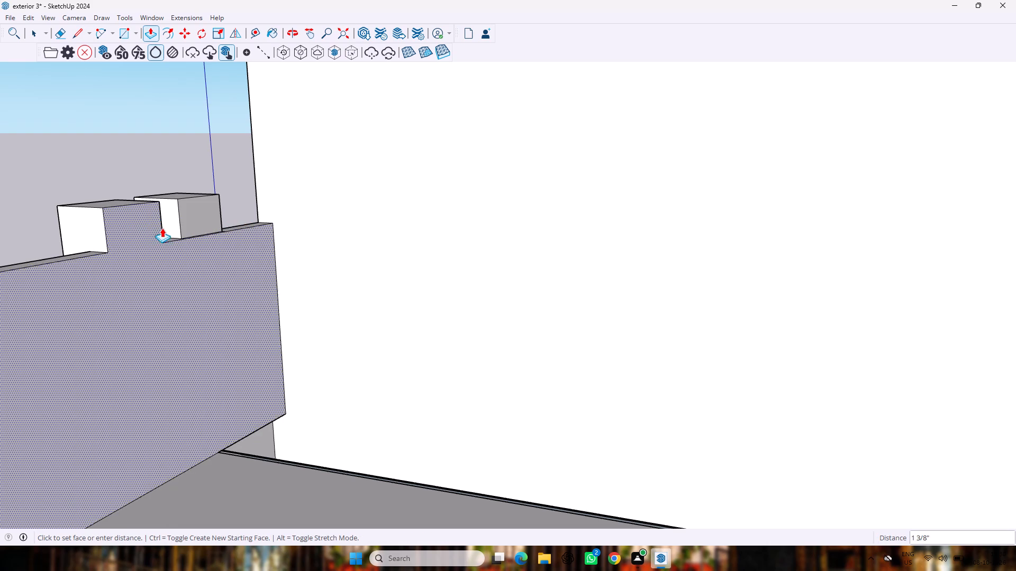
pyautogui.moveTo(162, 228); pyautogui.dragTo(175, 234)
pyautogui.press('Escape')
# Close the 5/16" gap at the end of the second block's base line with a short line to its corner.
pyautogui.scroll(10, 157, 235)
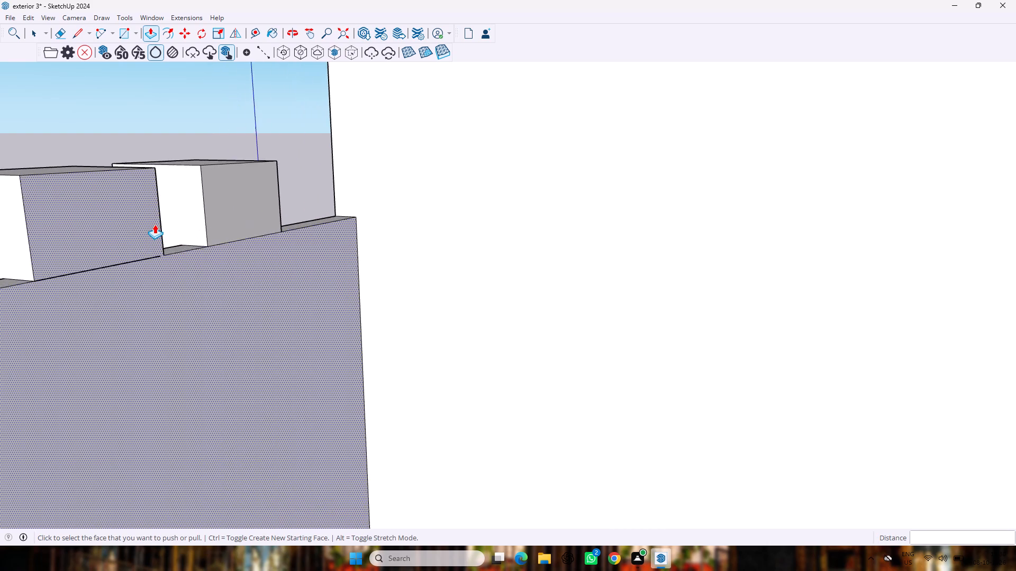
pyautogui.scroll(2, 155, 224)
pyautogui.press('l')
pyautogui.scroll(5, 158, 268)
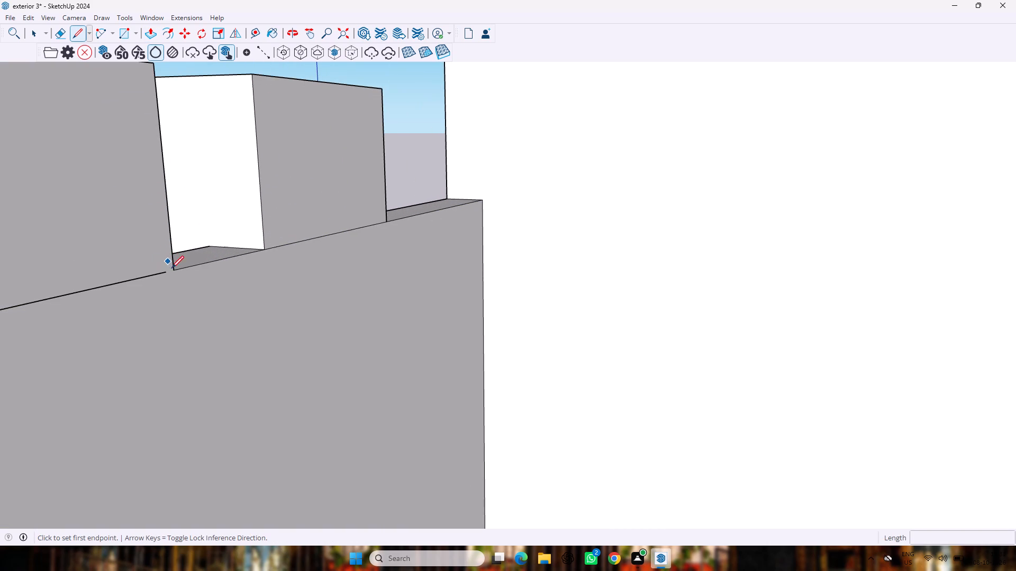
pyautogui.click(166, 275)
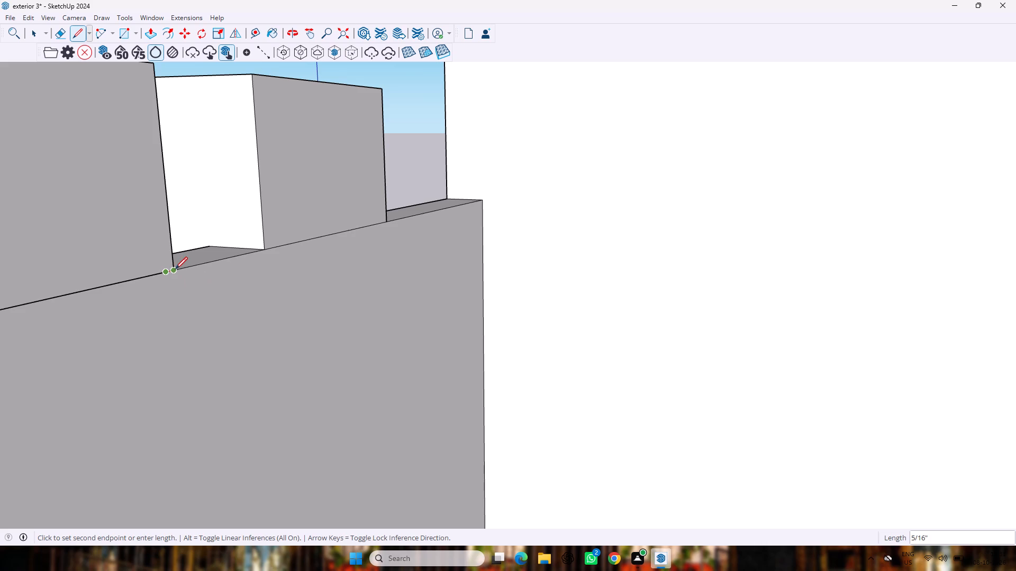
pyautogui.click(175, 269)
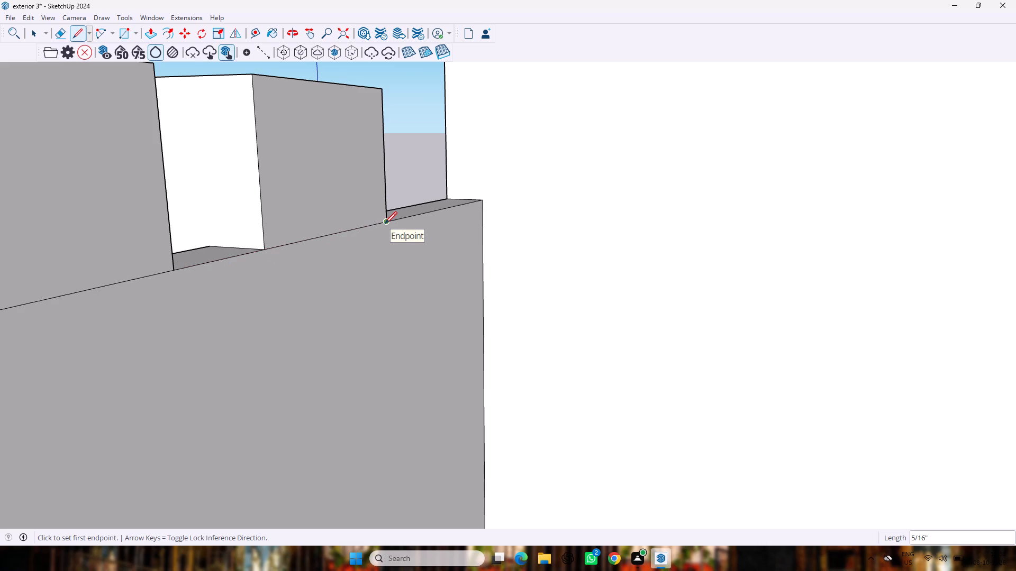
# Push/Pull the first block's raised rear face 5 3/8" out from the balcony wall's inner side.
pyautogui.press('p')
pyautogui.moveTo(340, 174); pyautogui.dragTo(458, 230)
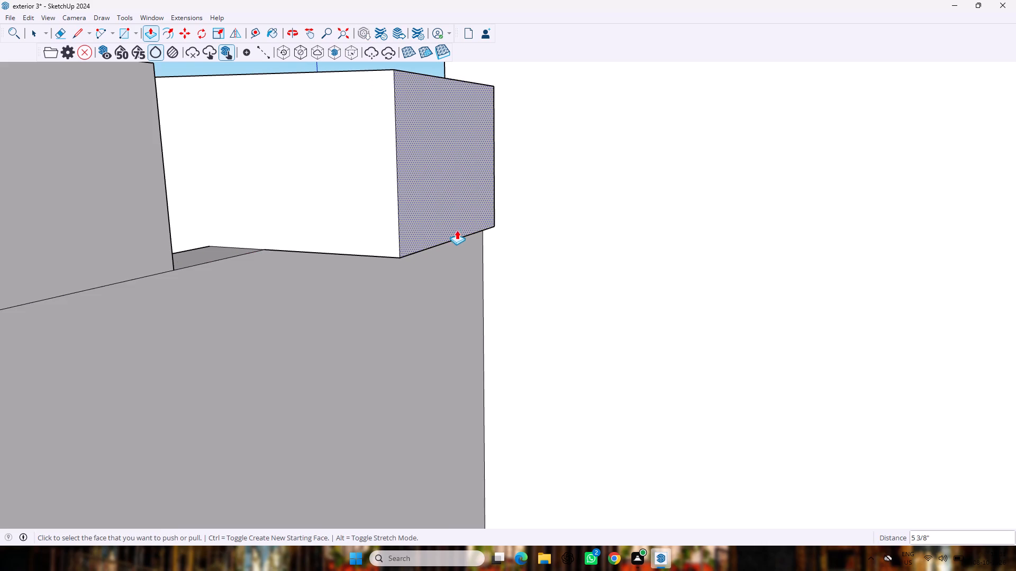
# Extend the second block's raised rear face past the wall's inner side, finishing with a 4" adjustment level with the first block's rear face.
pyautogui.moveTo(80, 221); pyautogui.dragTo(249, 336)
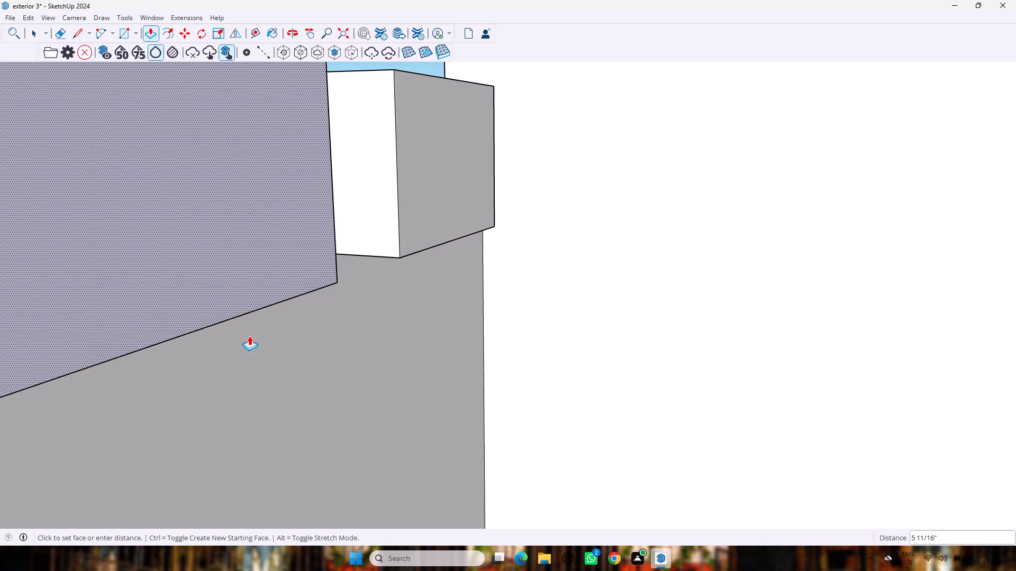
pyautogui.moveTo(249, 336); pyautogui.dragTo(392, 199)
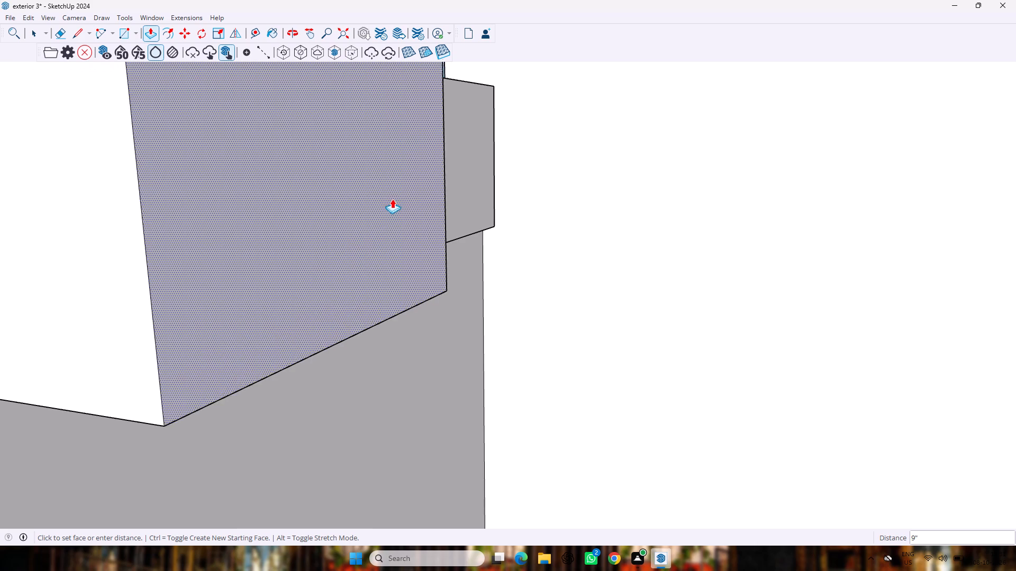
pyautogui.moveTo(392, 199); pyautogui.dragTo(284, 162)
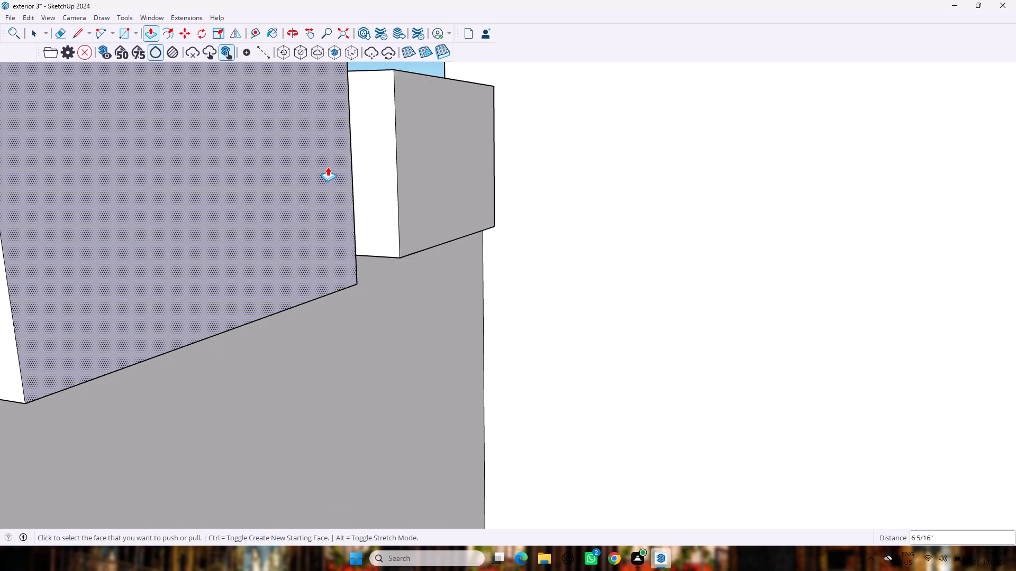
pyautogui.moveTo(324, 172); pyautogui.dragTo(436, 137)
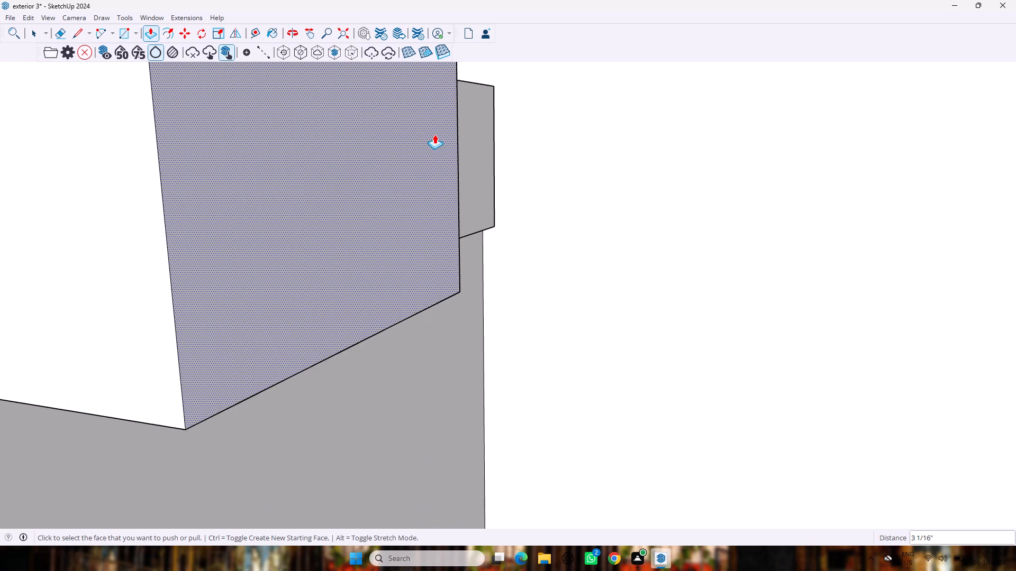
pyautogui.scroll(-5, 434, 134)
pyautogui.moveTo(425, 153); pyautogui.dragTo(131, 180, button='middle')
pyautogui.moveTo(213, 166); pyautogui.dragTo(481, 102)
# Inspect the extended balcony blocks and the whole house exterior from several angles.
pyautogui.moveTo(164, 117); pyautogui.dragTo(636, 160, button='middle')
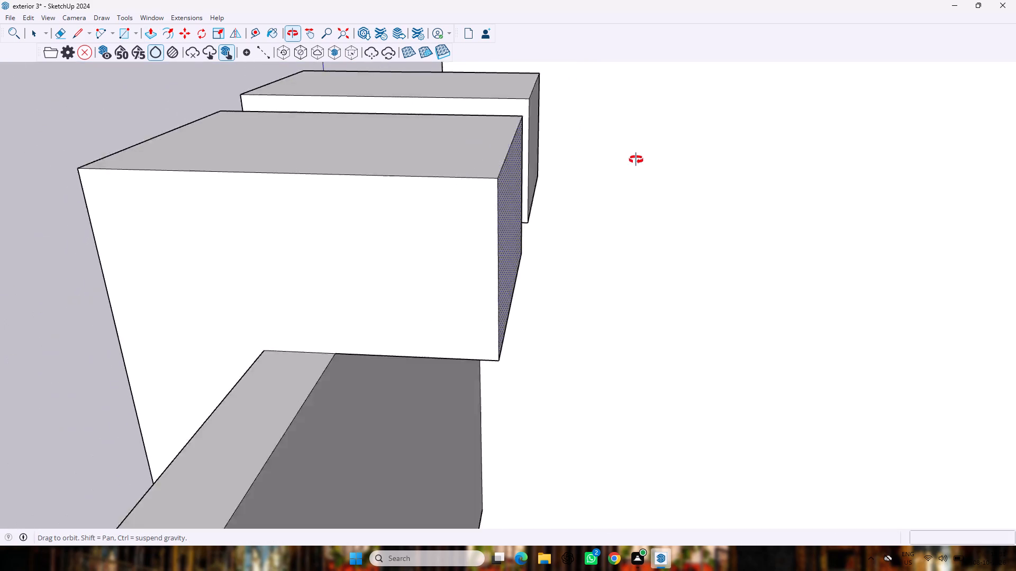
pyautogui.moveTo(636, 160); pyautogui.dragTo(962, 127, button='middle')
pyautogui.scroll(-9, 961, 132)
pyautogui.scroll(-6, 950, 329)
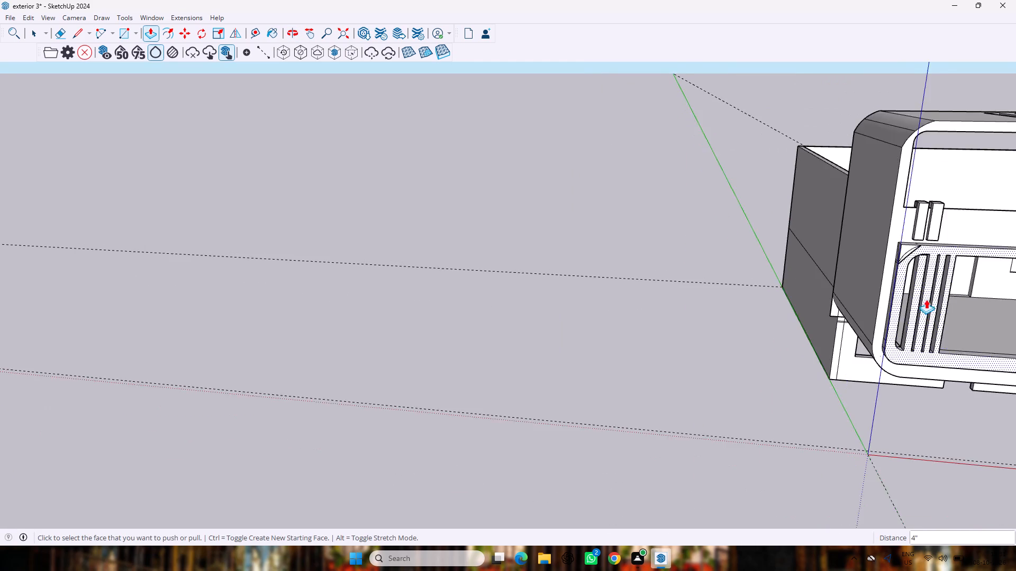
pyautogui.scroll(-3, 926, 299)
pyautogui.moveTo(986, 323); pyautogui.dragTo(803, 233, button='middle')
pyautogui.scroll(-5, 808, 230)
pyautogui.scroll(1, 781, 225)
pyautogui.scroll(-10, 777, 216)
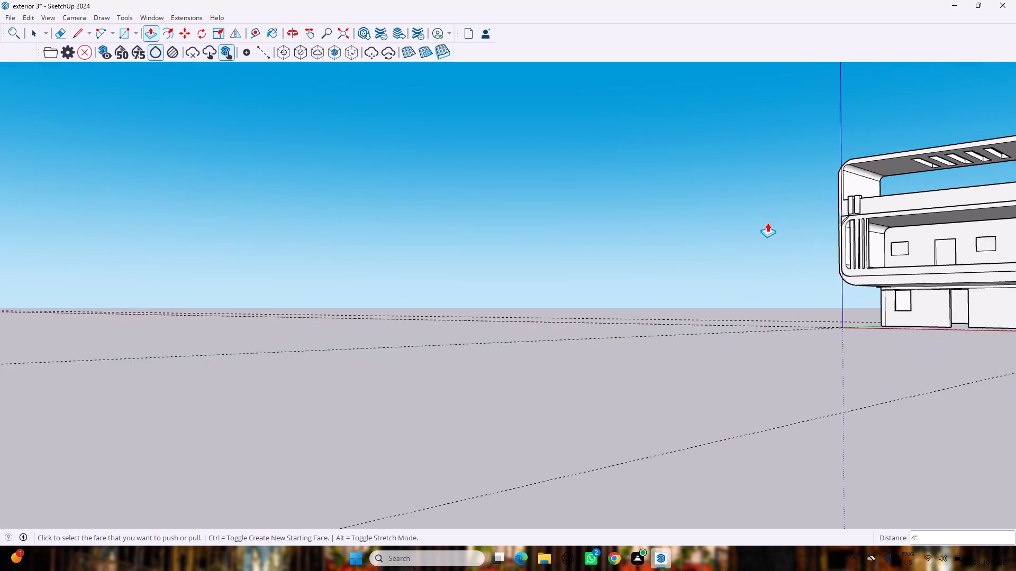
pyautogui.scroll(-8, 892, 224)
pyautogui.moveTo(946, 216); pyautogui.dragTo(978, 355, button='middle')
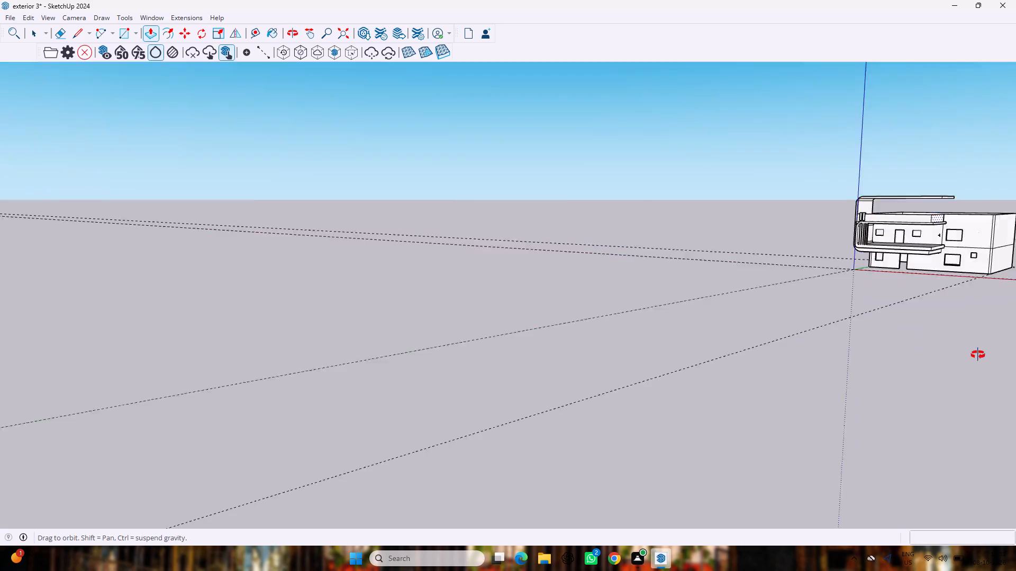
pyautogui.moveTo(978, 355); pyautogui.dragTo(982, 375, button='middle')
pyautogui.scroll(-1, 978, 361)
pyautogui.scroll(8, 912, 217)
pyautogui.scroll(1, 918, 262)
pyautogui.moveTo(919, 262); pyautogui.dragTo(920, 199, button='middle')
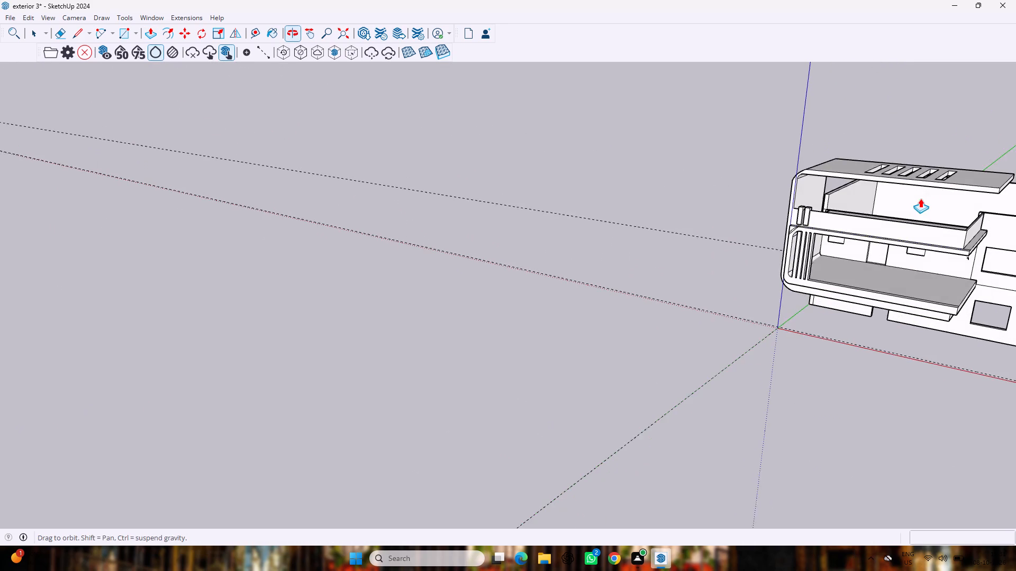
# Draw a rectangle about 11 15/16" by 2' 7 1/4" on the balcony wall's outer face beside the second block, reaching the wall's top edge.
pyautogui.press('space')
pyautogui.scroll(-3, 903, 210)
pyautogui.scroll(3, 814, 217)
pyautogui.scroll(3, 1015, 307)
pyautogui.scroll(-2, 1015, 292)
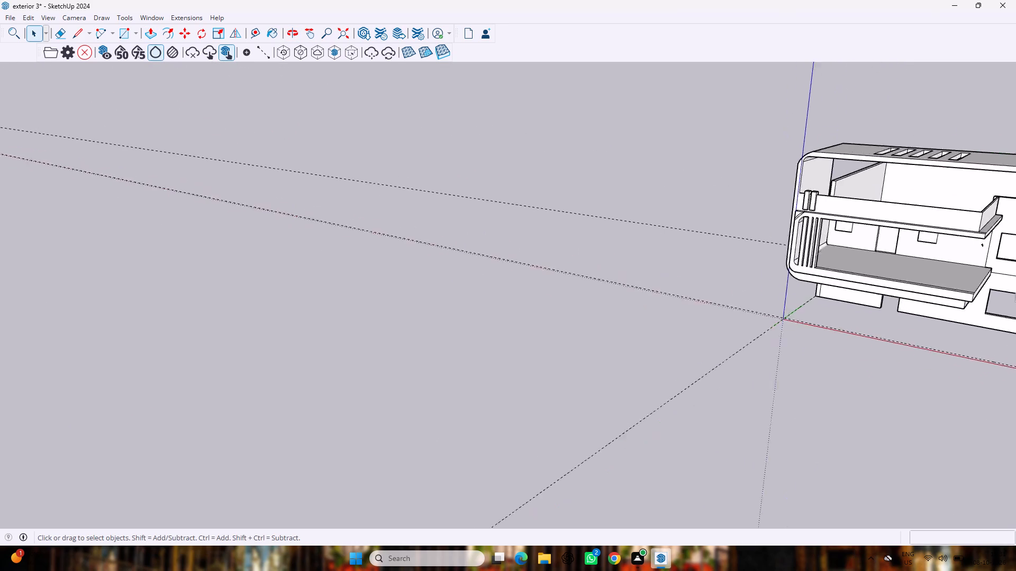
pyautogui.scroll(-20, 1015, 293)
pyautogui.scroll(-16, 1015, 293)
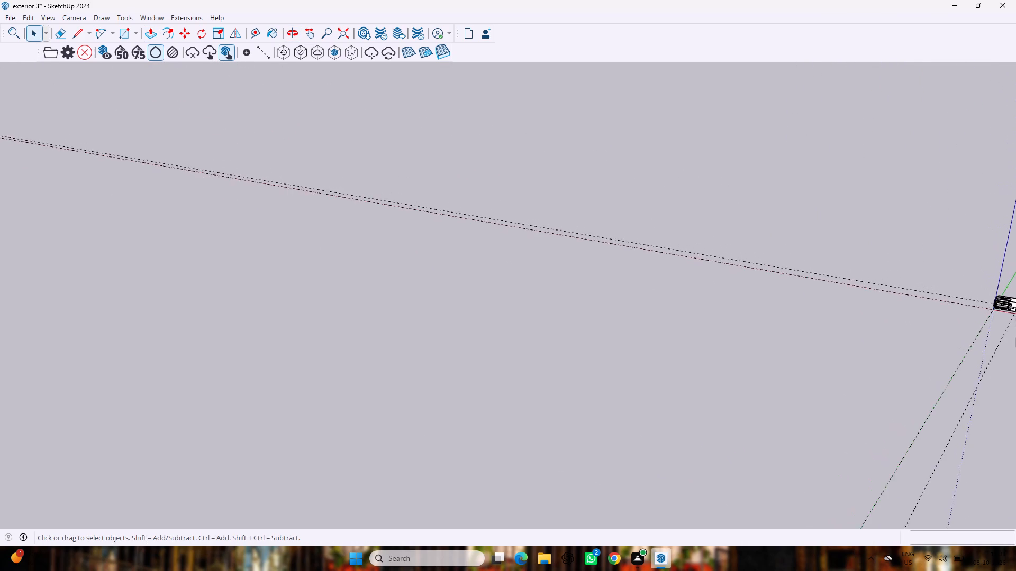
pyautogui.scroll(-2, 1015, 338)
pyautogui.scroll(20, 1015, 333)
pyautogui.scroll(6, 1015, 333)
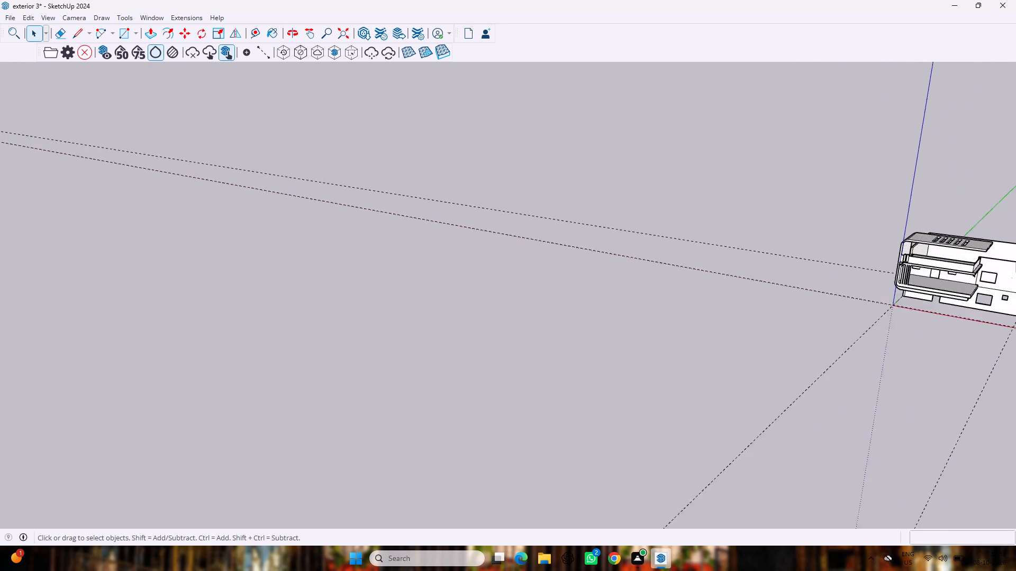
pyautogui.scroll(14, 1015, 263)
pyautogui.scroll(-2, 1003, 226)
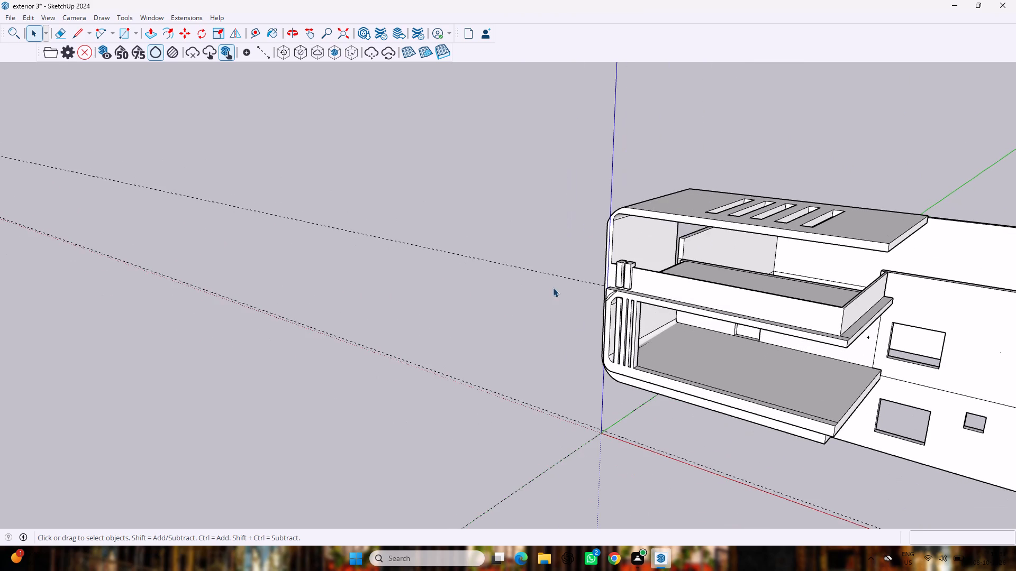
pyautogui.scroll(4, 603, 323)
pyautogui.scroll(3, 674, 258)
pyautogui.moveTo(674, 258); pyautogui.dragTo(666, 242, button='middle')
pyautogui.scroll(2, 650, 225)
pyautogui.moveTo(650, 225); pyautogui.dragTo(710, 207, button='middle')
pyautogui.scroll(3, 707, 208)
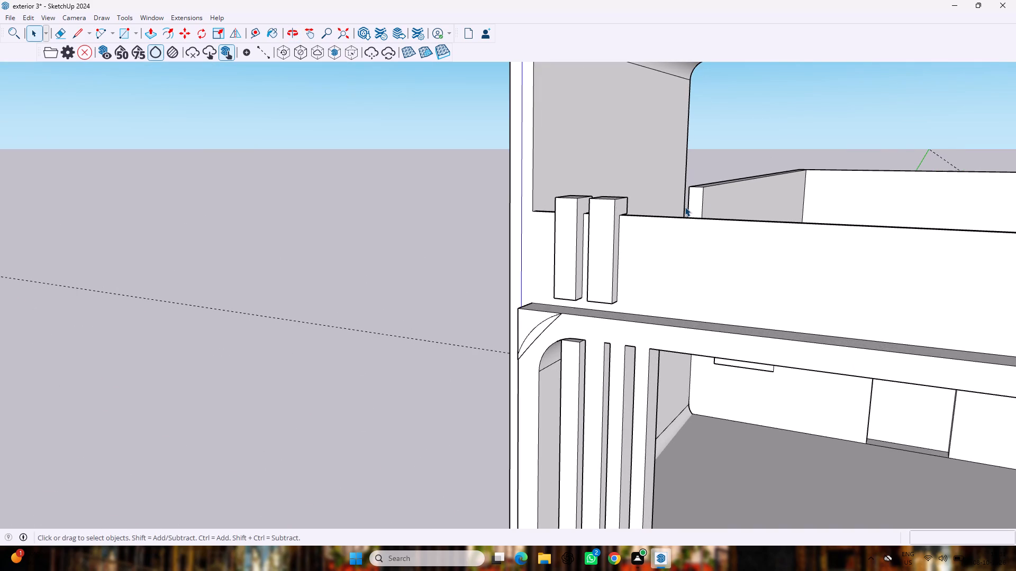
pyautogui.press('r')
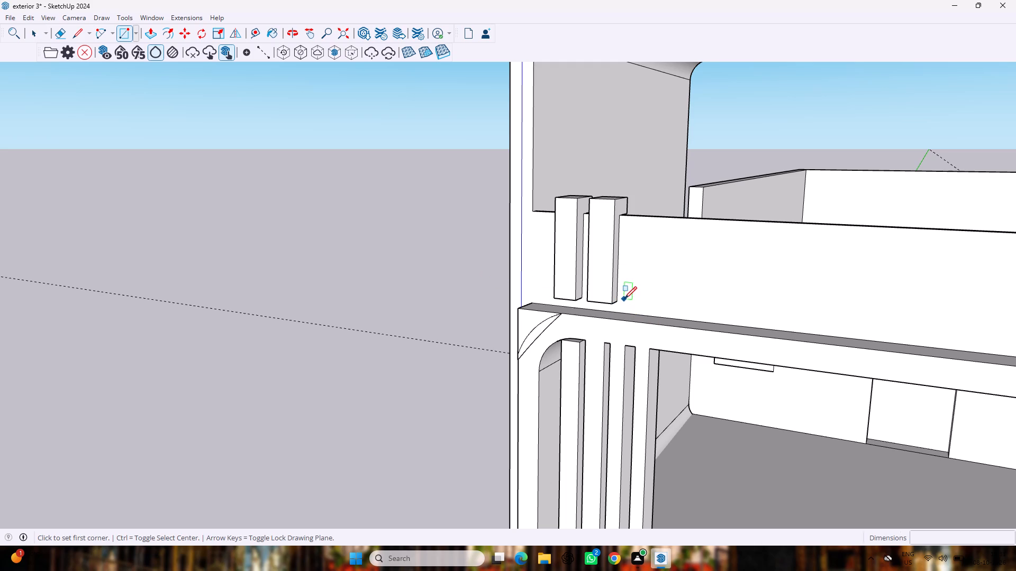
pyautogui.click(626, 301)
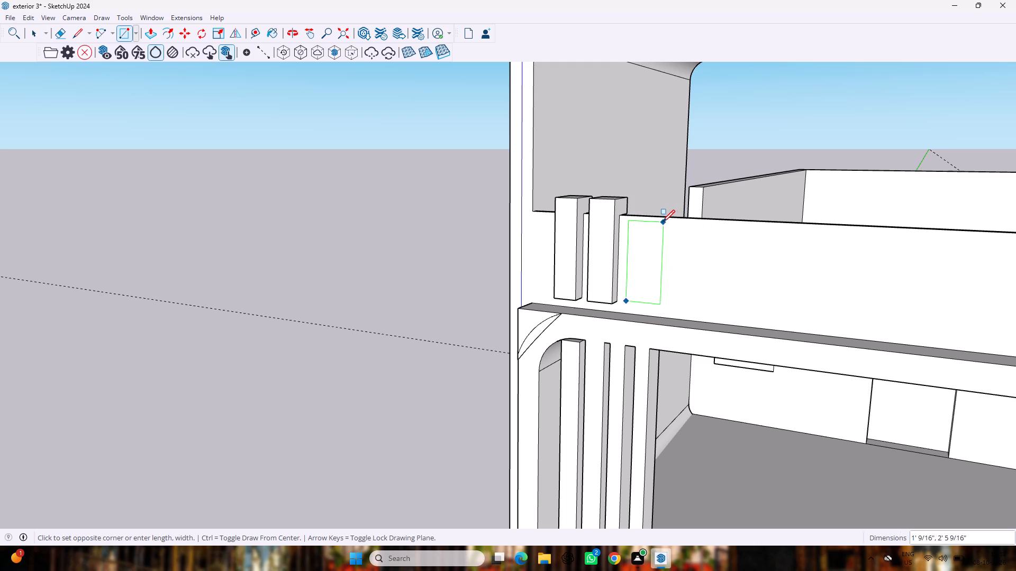
pyautogui.click(661, 217)
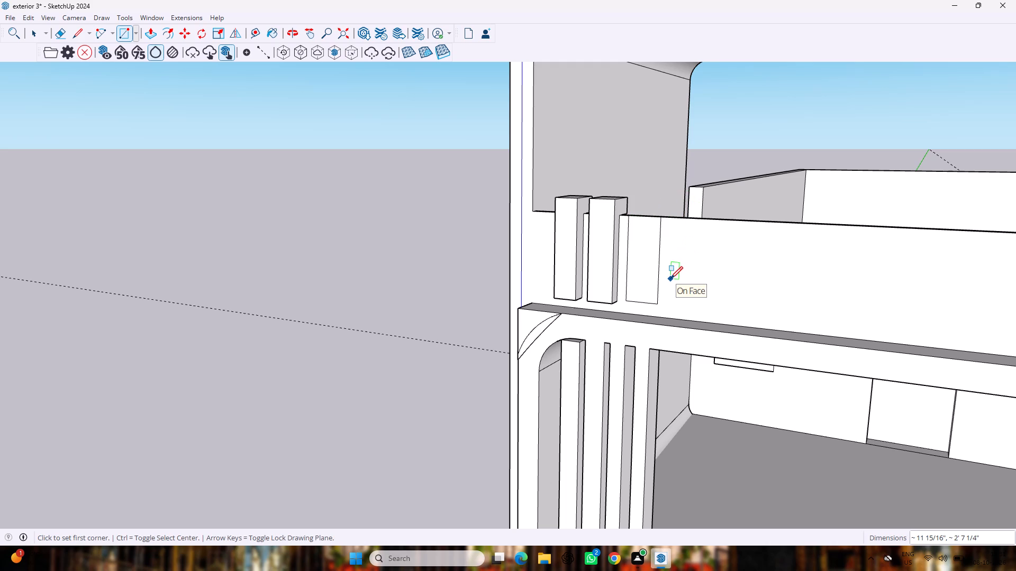
# Push/Pull the new rectangle 6" out from the balcony wall as a third block.
pyautogui.press('p')
pyautogui.moveTo(653, 273); pyautogui.dragTo(641, 283)
pyautogui.press('6')
pyautogui.hotkey('shift', '"')
pyautogui.press('Return')
# Push/Pull the third block's underside about 9/16" to match the second block's bottom.
pyautogui.scroll(4, 646, 299)
pyautogui.moveTo(612, 308); pyautogui.dragTo(661, 239, button='middle')
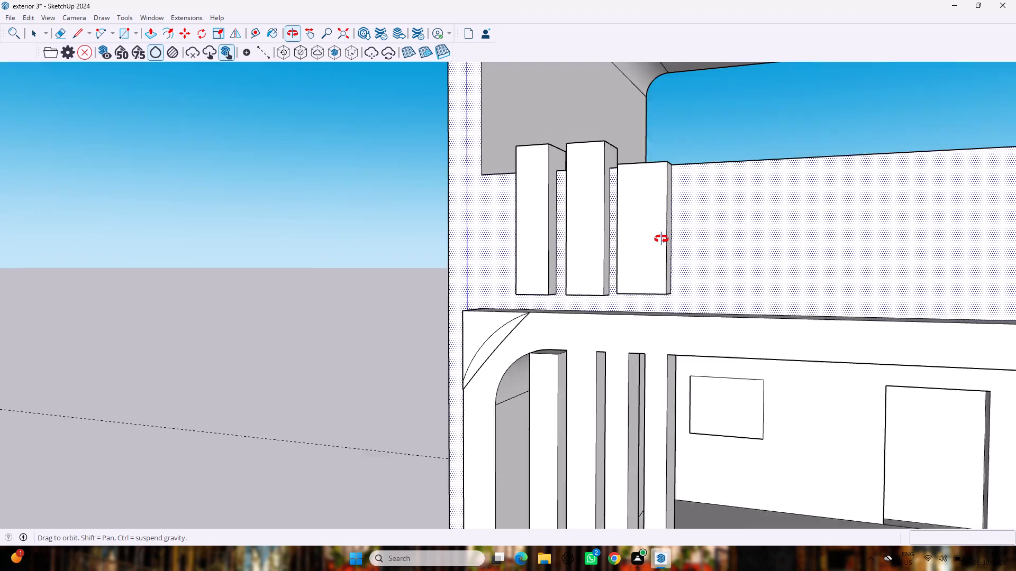
pyautogui.moveTo(661, 239); pyautogui.dragTo(695, 214, button='middle')
pyautogui.scroll(1, 713, 154)
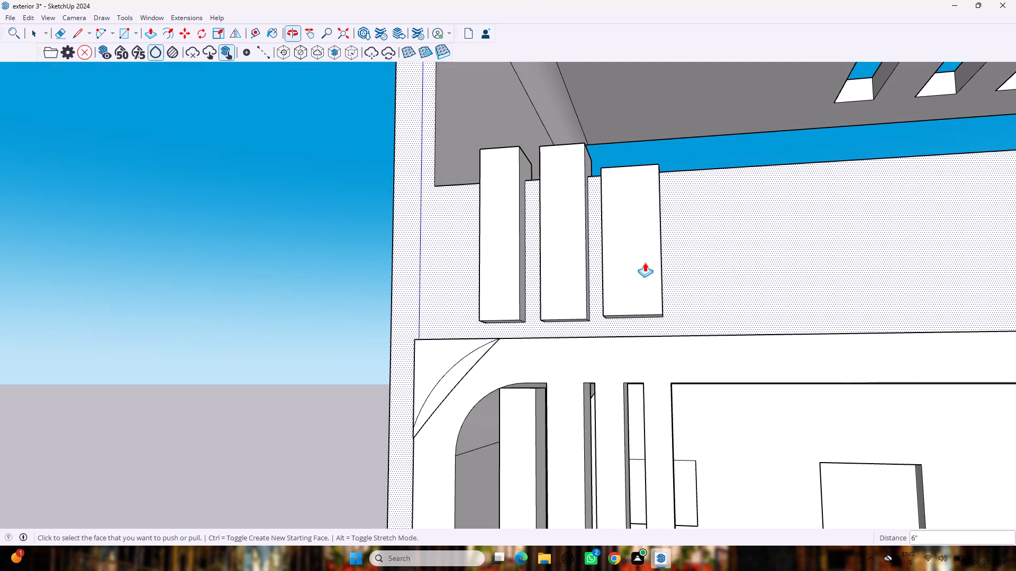
pyautogui.moveTo(625, 325); pyautogui.dragTo(658, 272, button='middle')
pyautogui.scroll(1, 626, 325)
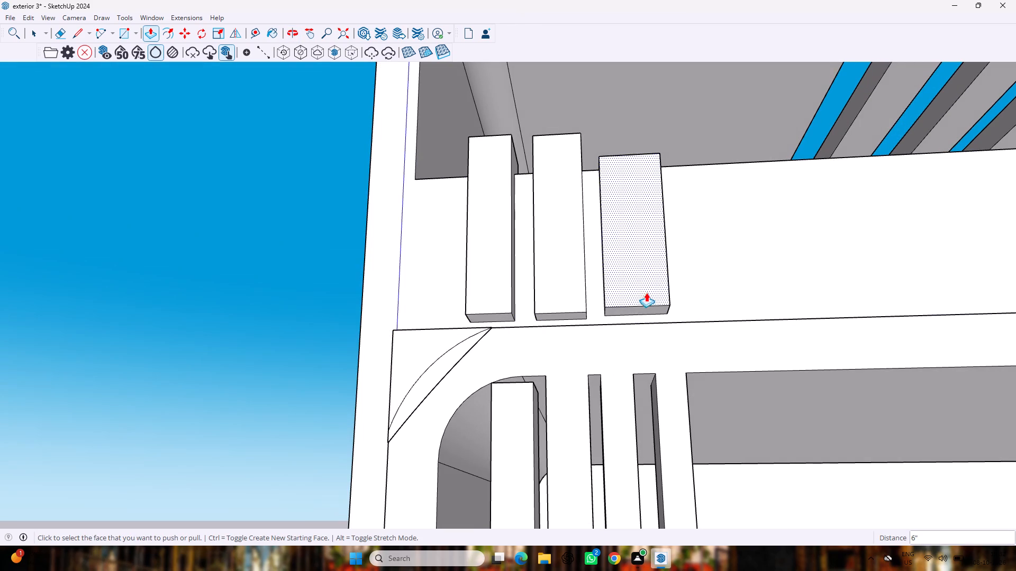
pyautogui.moveTo(638, 309); pyautogui.dragTo(580, 314)
# Draw two short lines across the wall's top, extending the third block's side edges to the wall's inner edge.
pyautogui.moveTo(676, 143); pyautogui.dragTo(661, 327, button='middle')
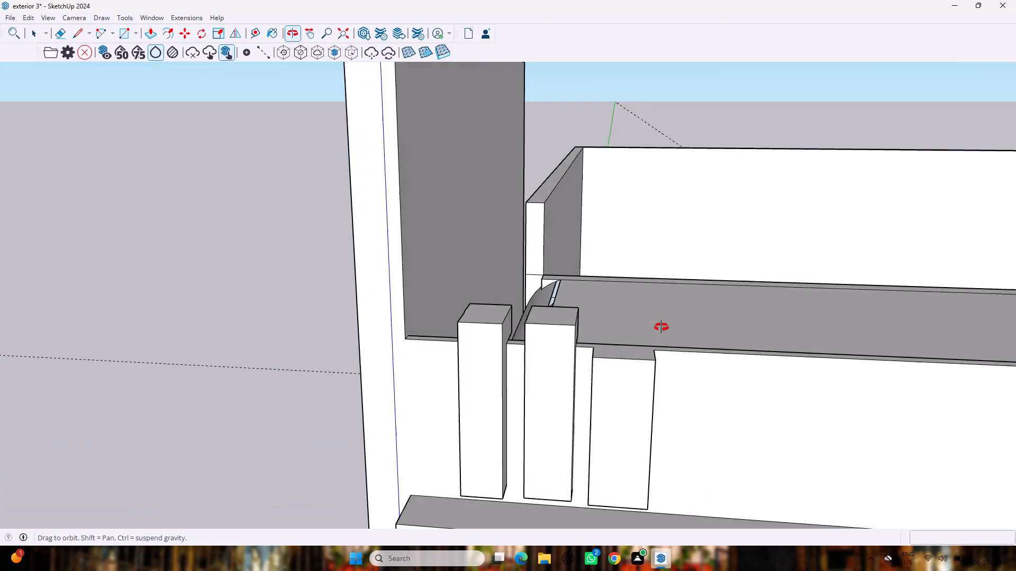
pyautogui.moveTo(661, 327); pyautogui.dragTo(661, 327, button='middle')
pyautogui.scroll(-1, 645, 310)
pyautogui.scroll(3, 642, 306)
pyautogui.moveTo(641, 300); pyautogui.dragTo(529, 320, button='middle')
pyautogui.middleClick(528, 320)
pyautogui.scroll(-4, 524, 319)
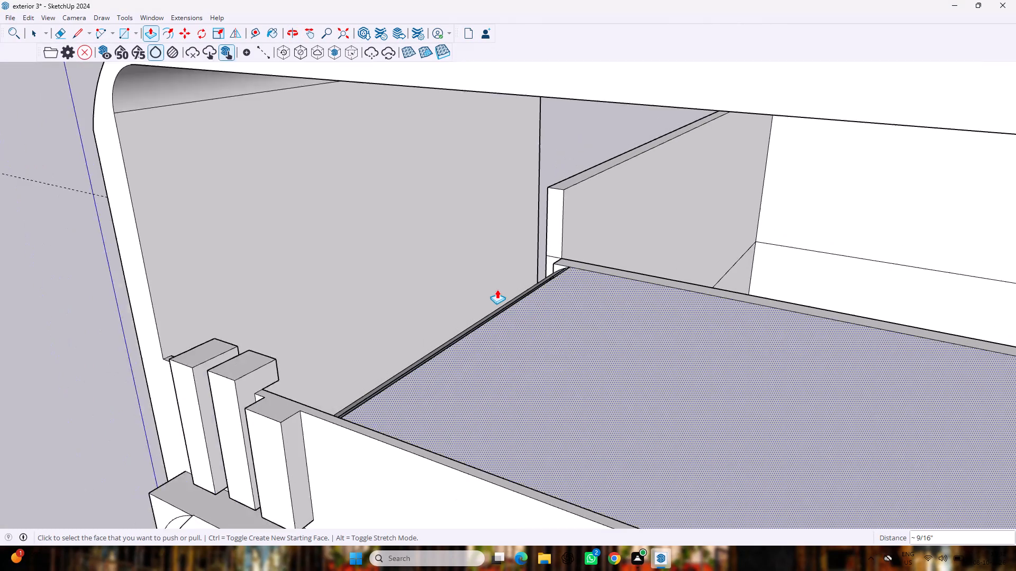
pyautogui.press('l')
pyautogui.scroll(6, 306, 355)
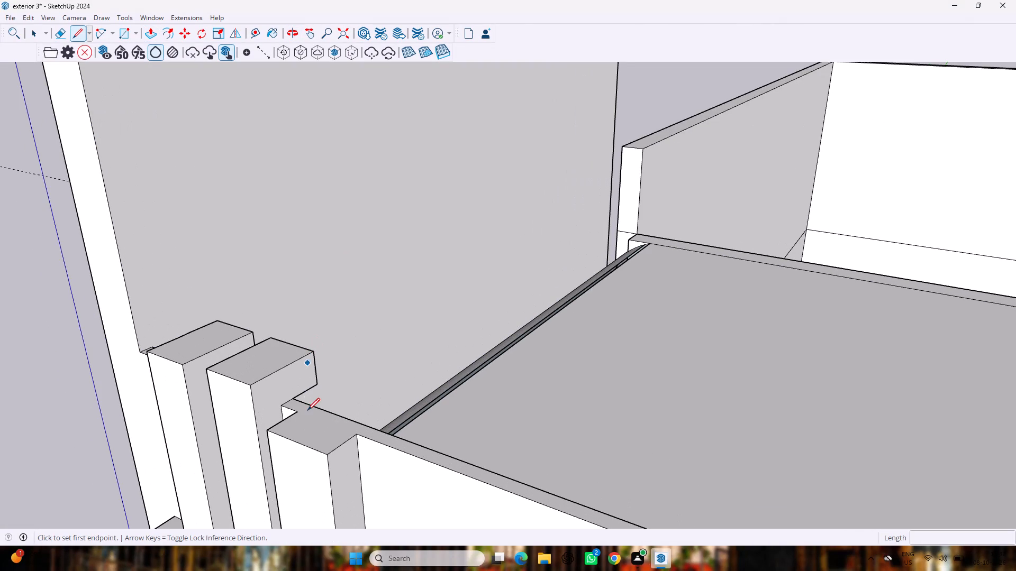
pyautogui.click(291, 415)
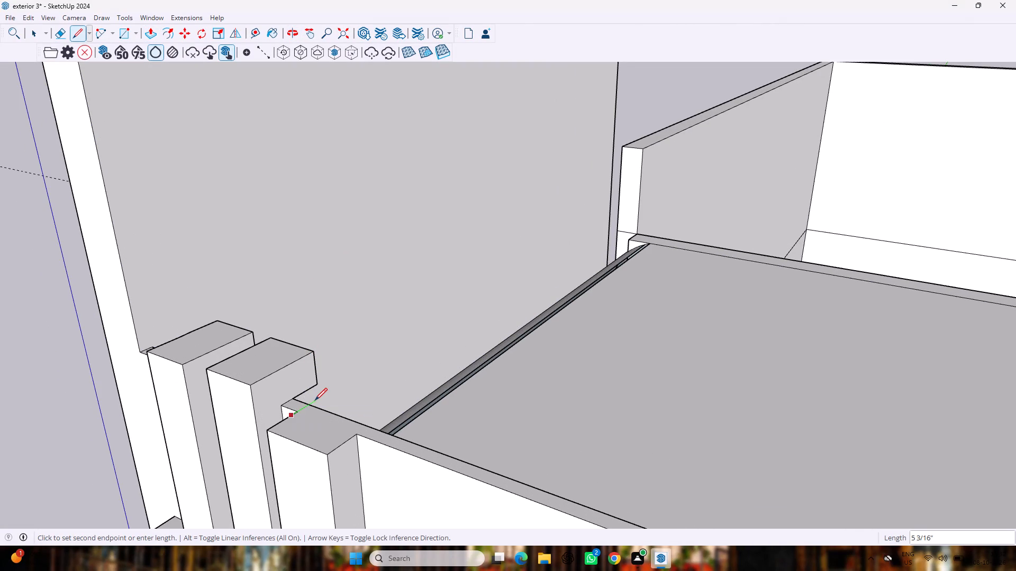
pyautogui.click(312, 405)
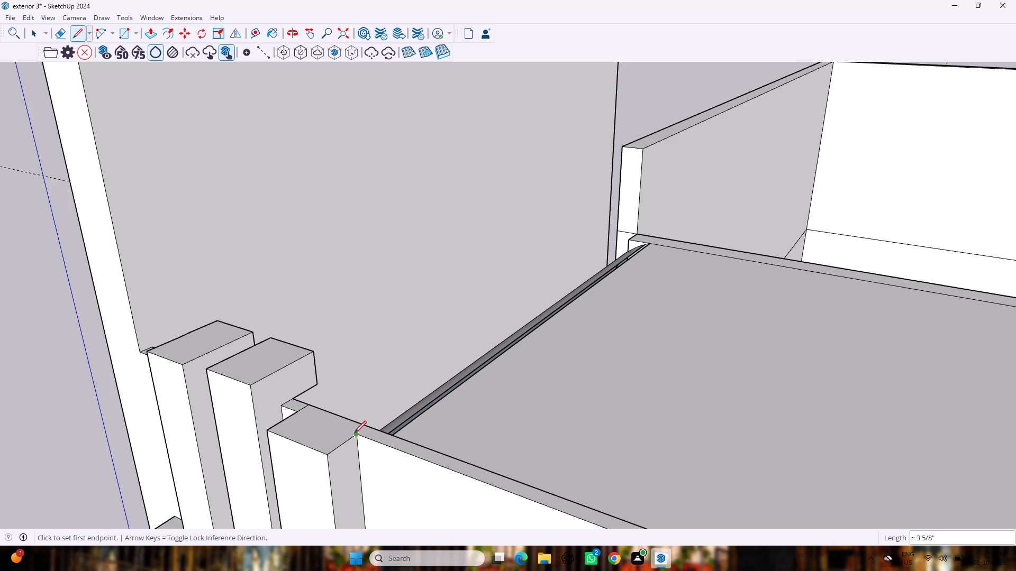
pyautogui.click(355, 435)
pyautogui.click(367, 425)
# Push/Pull the third block's top face, including the strip across the wall, 6" up.
pyautogui.press('p')
pyautogui.moveTo(326, 417); pyautogui.dragTo(333, 376)
pyautogui.press('6')
pyautogui.hotkey('shift', '"')
pyautogui.press('Return')
# Erase the leftover vertical edge on the side of the third block's raised part.
pyautogui.scroll(3, 385, 432)
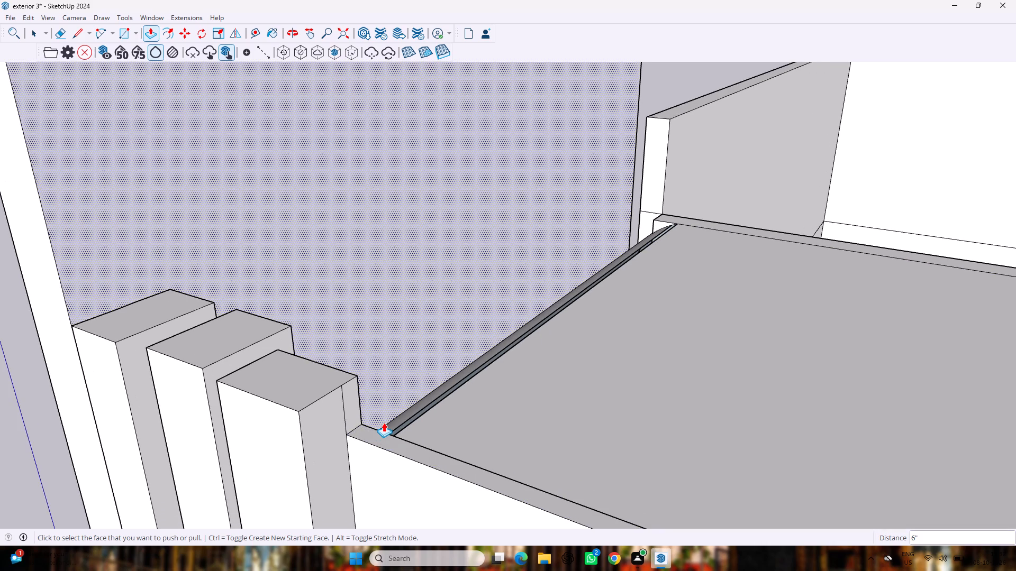
pyautogui.press('e')
pyautogui.moveTo(355, 417); pyautogui.dragTo(340, 429)
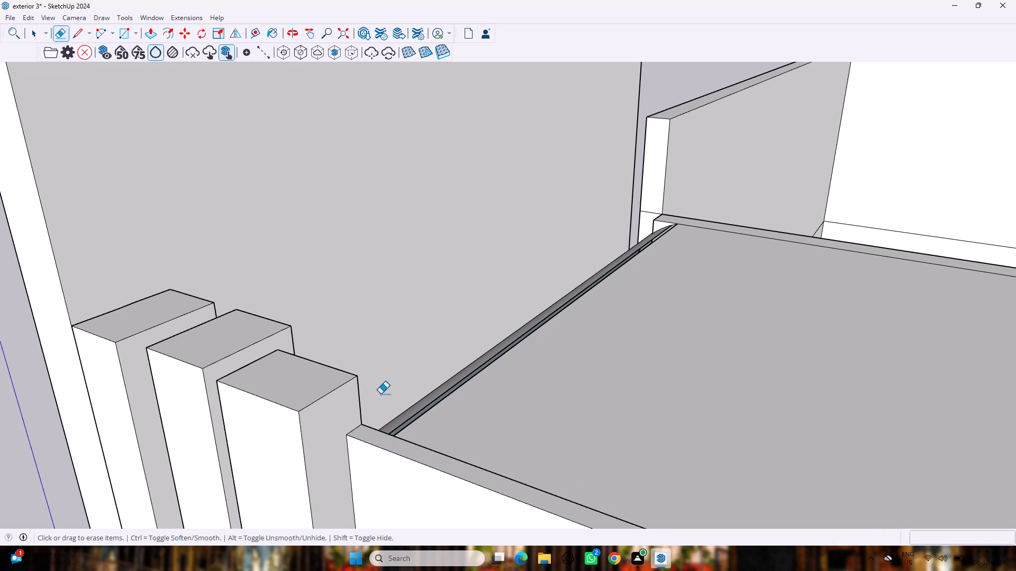
# Draw an 11 15/16" line on the balcony wall's inner side along the base of the third block's raised rear face.
pyautogui.moveTo(433, 373); pyautogui.dragTo(99, 441, button='middle')
pyautogui.scroll(-14, 98, 440)
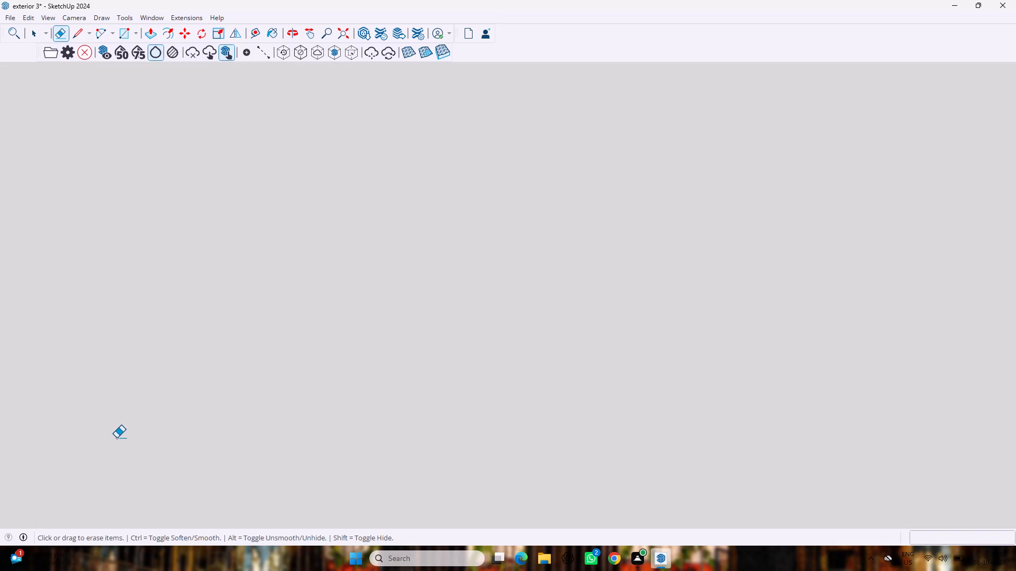
pyautogui.scroll(-3, 116, 438)
pyautogui.scroll(-9, 148, 388)
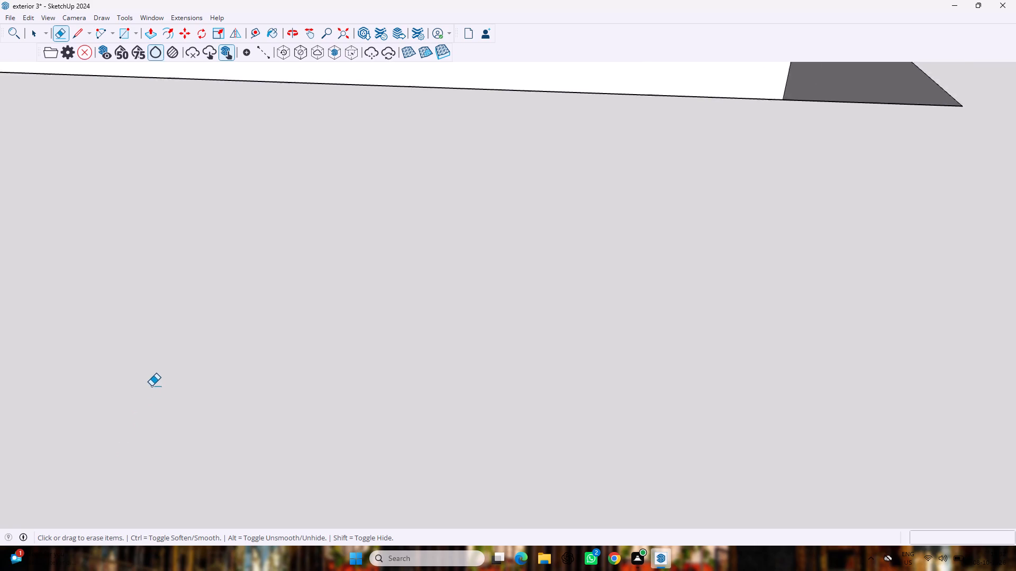
pyautogui.scroll(-20, 151, 386)
pyautogui.scroll(-3, 151, 386)
pyautogui.scroll(-4, 95, 402)
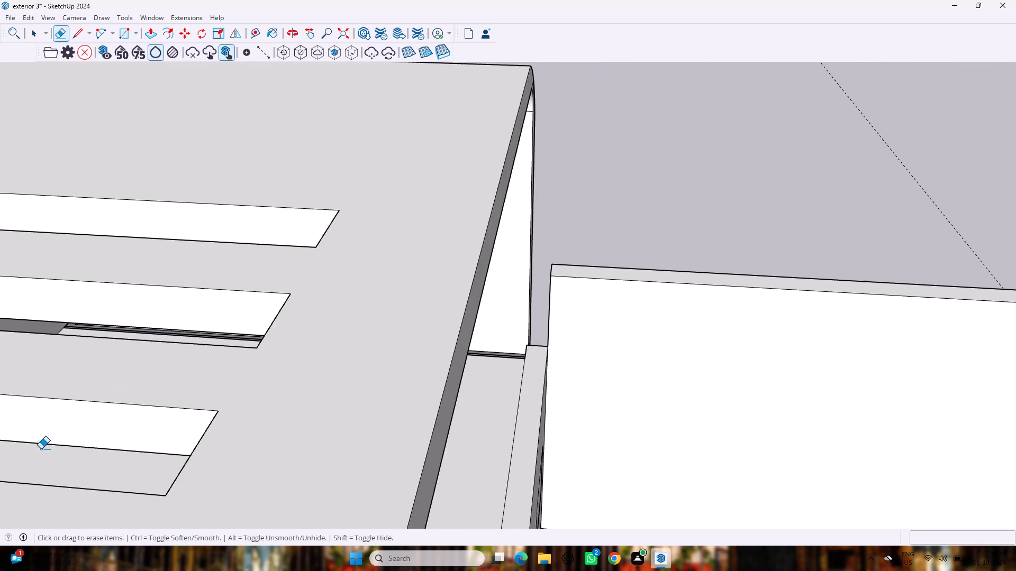
pyautogui.moveTo(565, 435); pyautogui.dragTo(369, 321, button='middle')
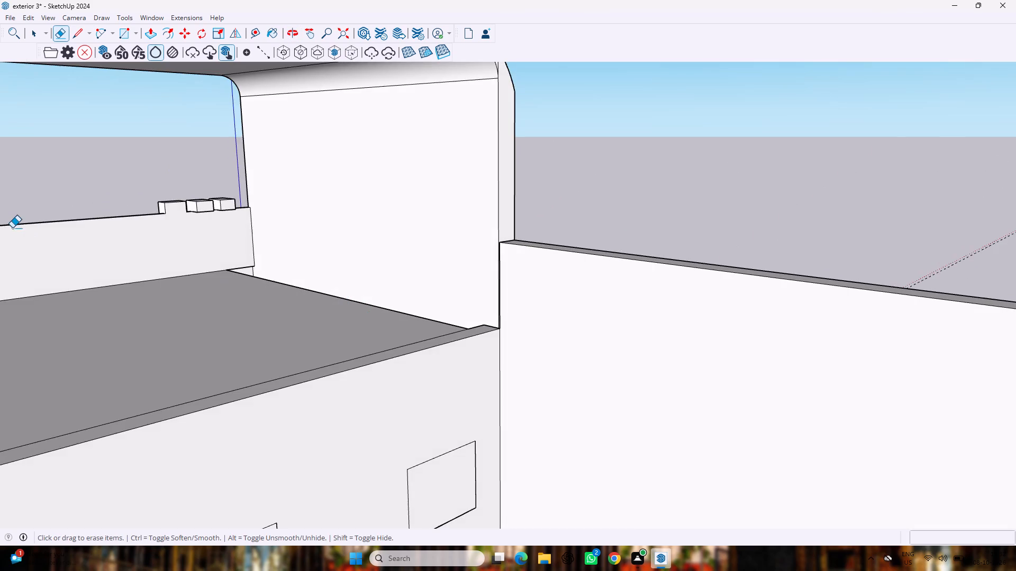
pyautogui.scroll(5, 22, 220)
pyautogui.scroll(5, 362, 259)
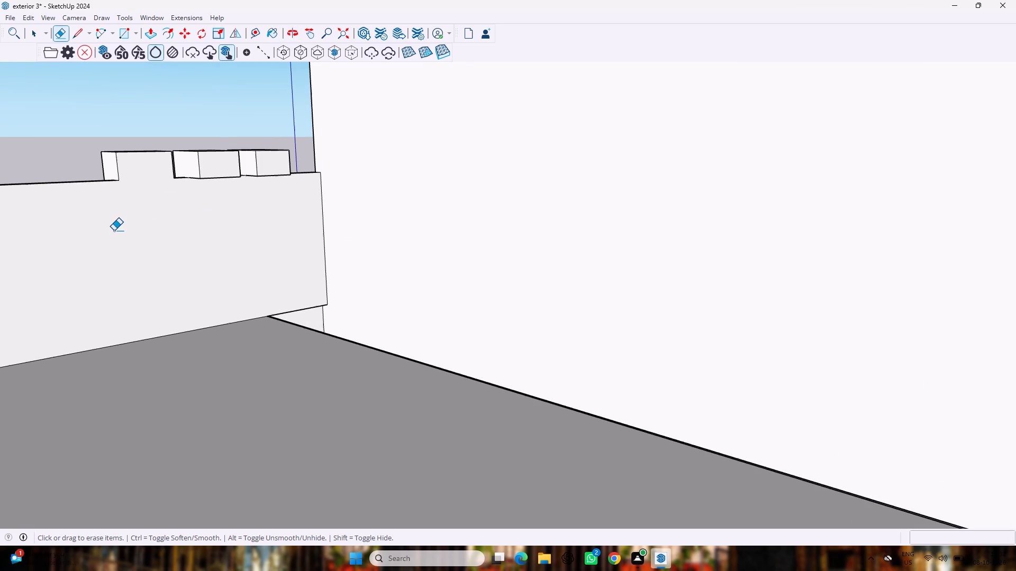
pyautogui.press('l')
pyautogui.scroll(11, 103, 205)
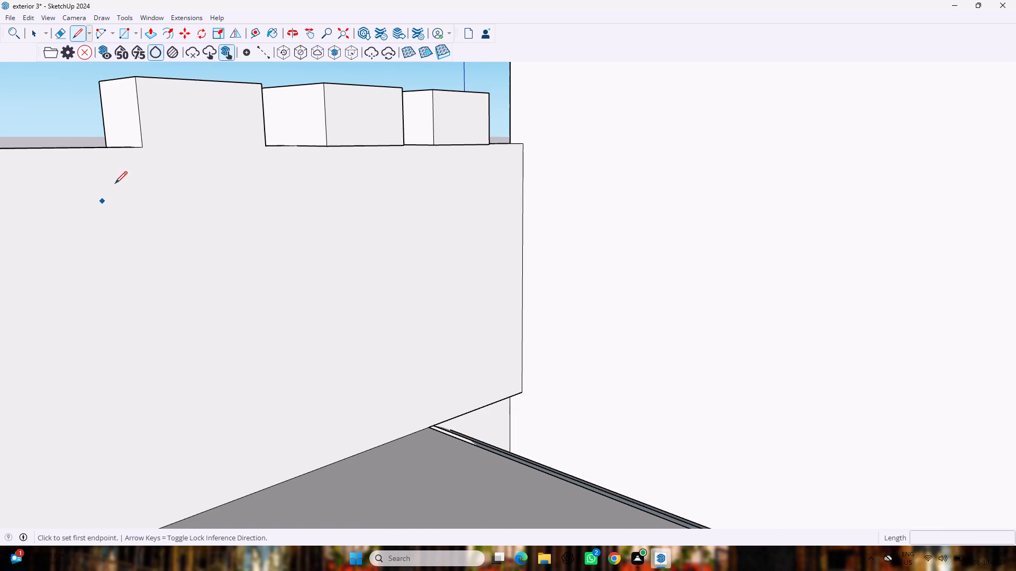
pyautogui.click(140, 151)
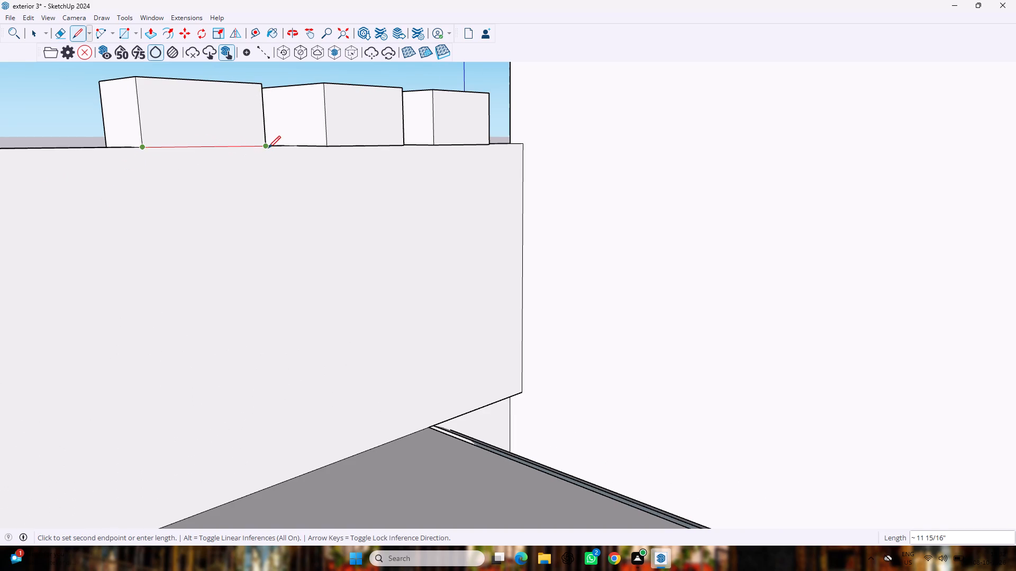
pyautogui.click(268, 145)
pyautogui.press('space')
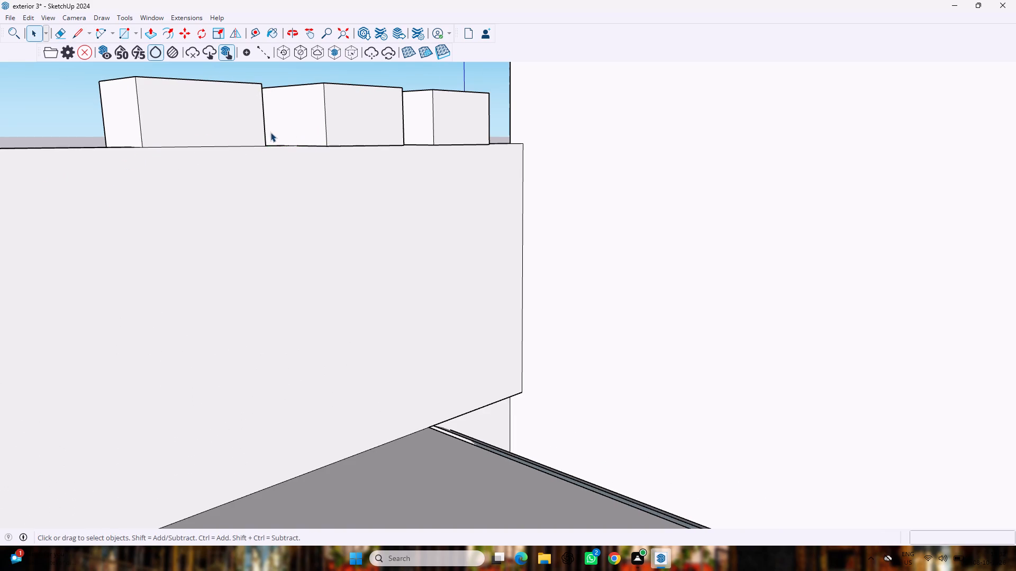
# Push/Pull the third block's raised rear face past the wall's inner side in two pulls, finishing with 11 1/8".
pyautogui.scroll(10, 268, 131)
pyautogui.scroll(-13, 268, 131)
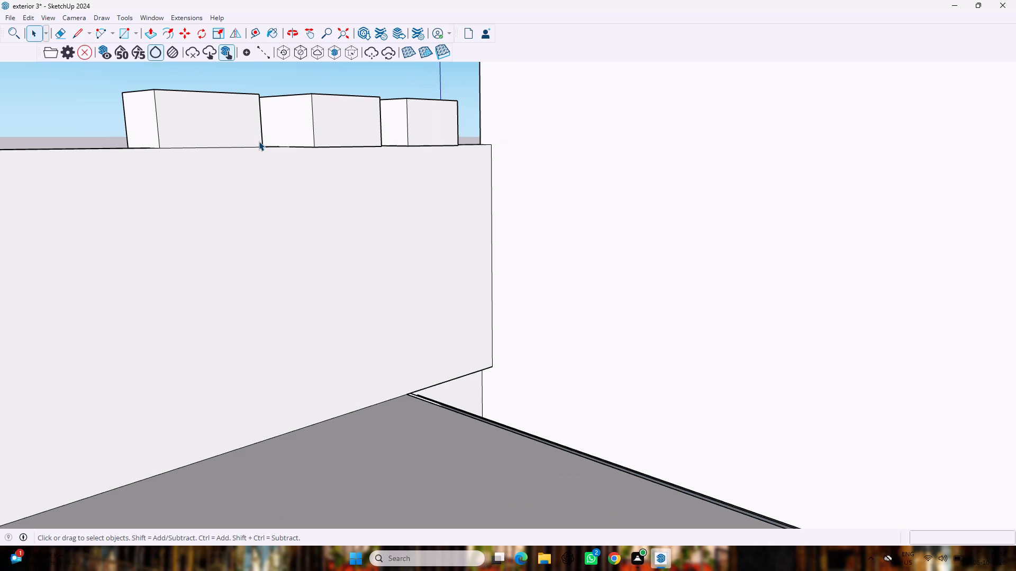
pyautogui.press('p')
pyautogui.moveTo(221, 128); pyautogui.dragTo(275, 127)
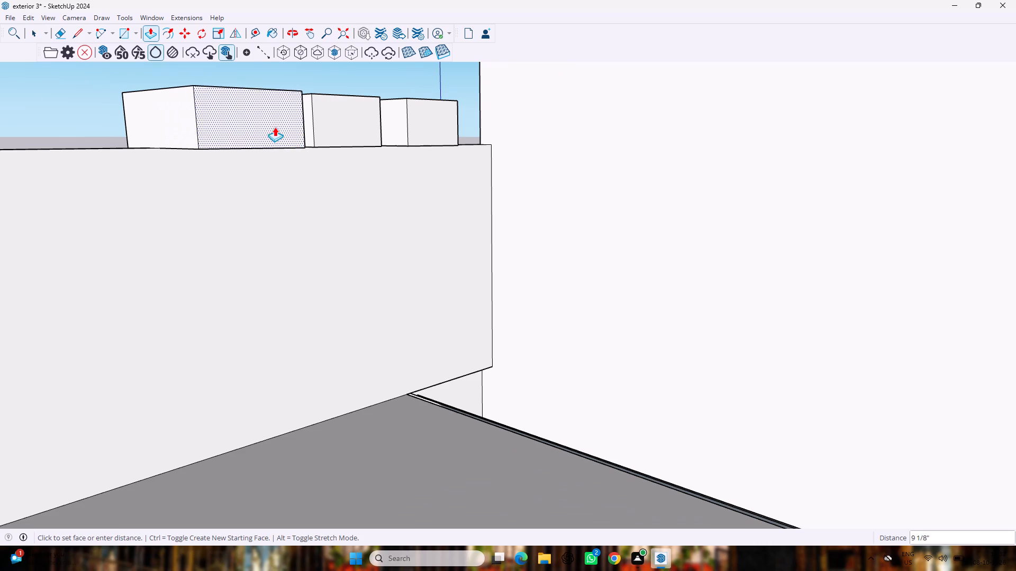
pyautogui.moveTo(275, 127); pyautogui.dragTo(303, 124)
pyautogui.moveTo(301, 127); pyautogui.dragTo(243, 149, button='middle')
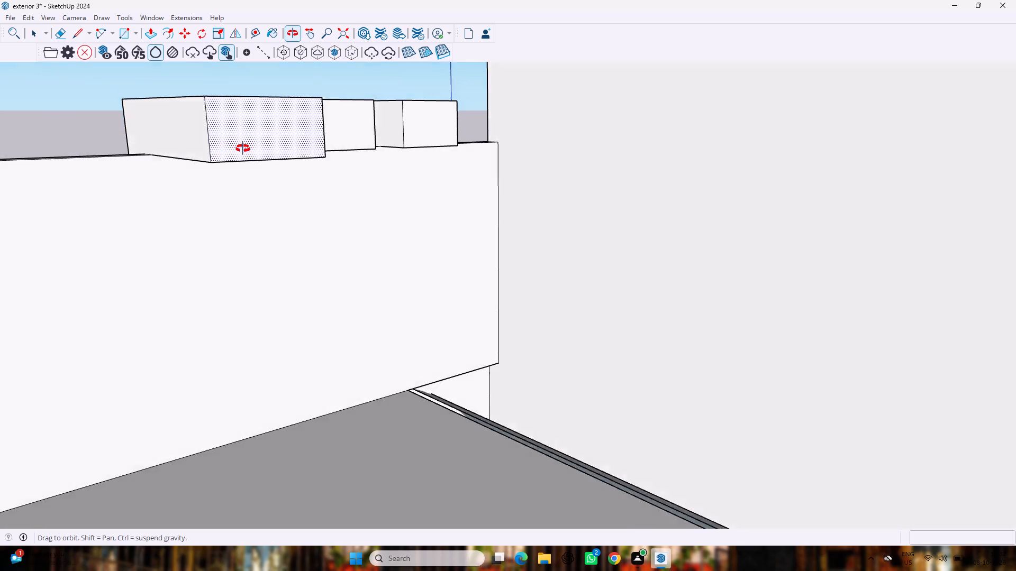
pyautogui.moveTo(243, 149); pyautogui.dragTo(210, 147, button='middle')
pyautogui.moveTo(193, 134); pyautogui.dragTo(264, 113)
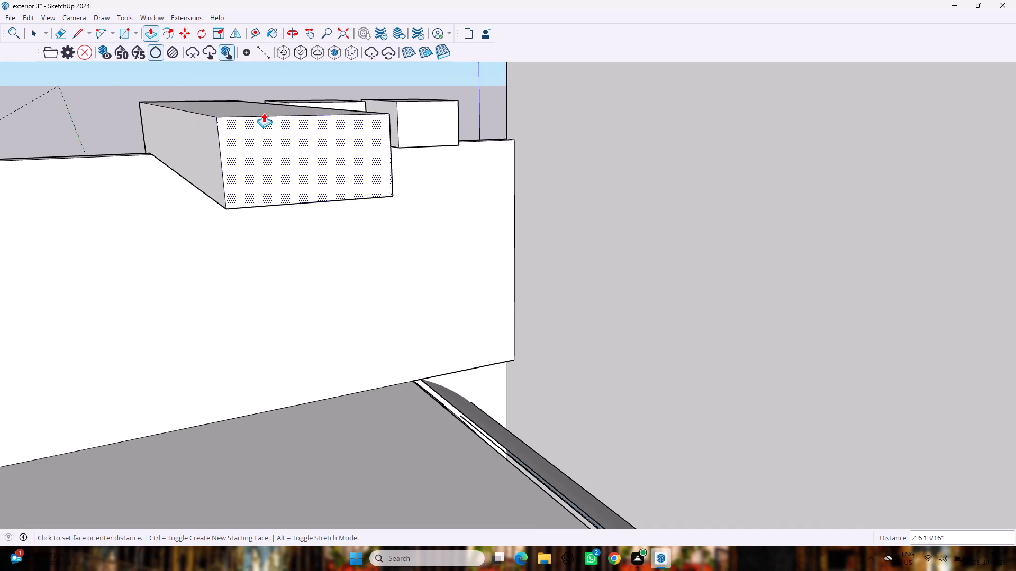
pyautogui.moveTo(264, 113); pyautogui.dragTo(328, 92)
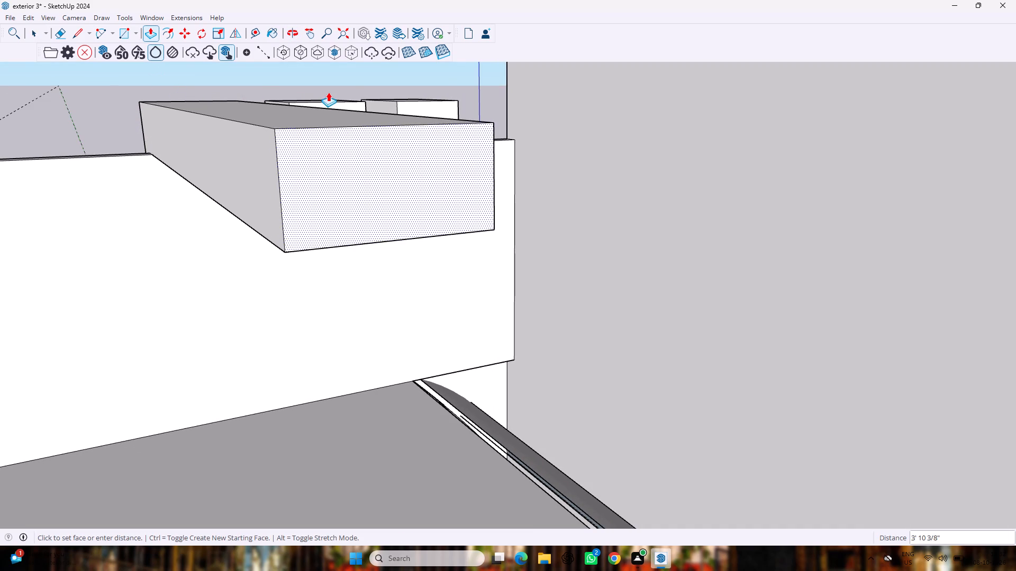
pyautogui.moveTo(328, 92); pyautogui.dragTo(296, 104)
# Examine the three raised blocks on the balcony wall from above and from the front of the house.
pyautogui.moveTo(66, 113); pyautogui.dragTo(397, 181, button='middle')
pyautogui.moveTo(403, 182); pyautogui.dragTo(425, 196, button='middle')
pyautogui.scroll(-9, 425, 196)
pyautogui.scroll(1, 301, 132)
pyautogui.moveTo(301, 132); pyautogui.dragTo(424, 155, button='middle')
pyautogui.scroll(-11, 424, 155)
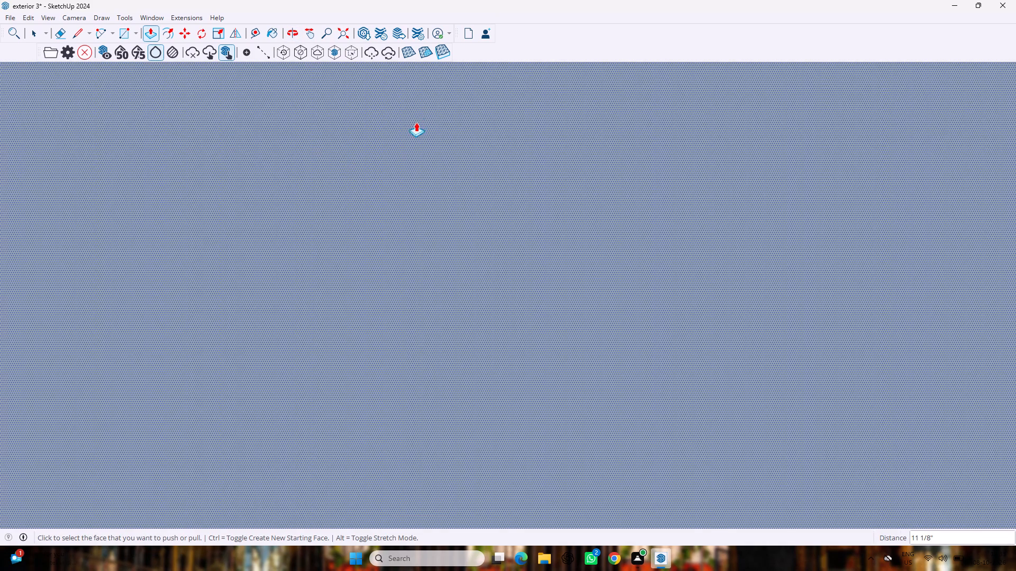
pyautogui.scroll(-4, 416, 122)
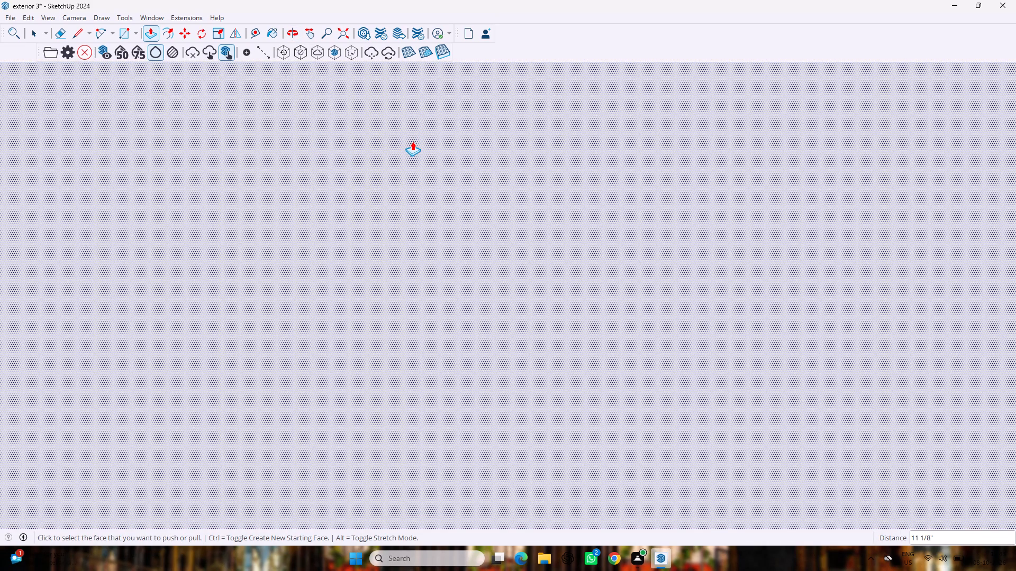
pyautogui.scroll(-20, 416, 146)
pyautogui.scroll(-8, 416, 146)
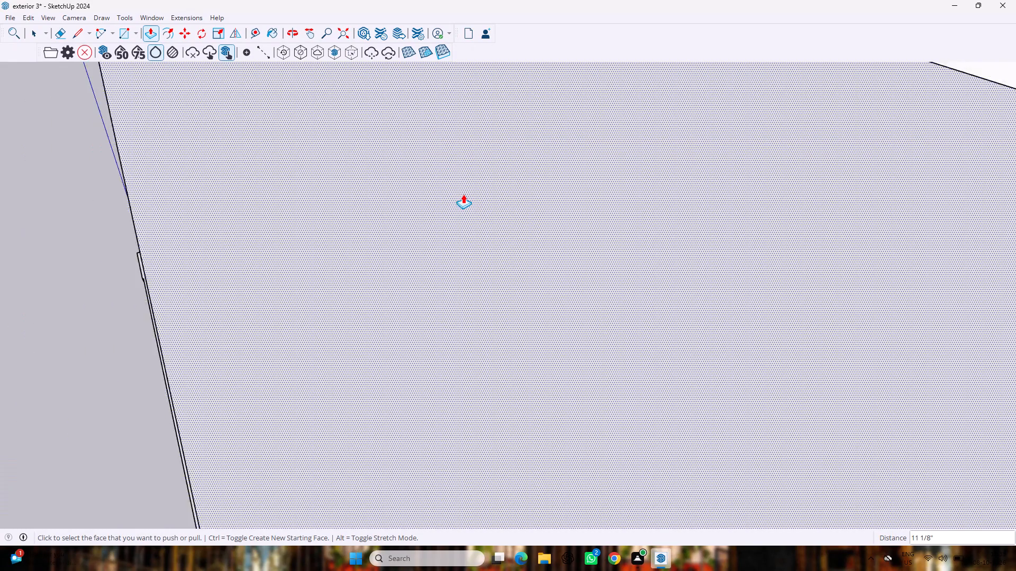
pyautogui.scroll(-11, 463, 194)
pyautogui.scroll(-4, 147, 211)
pyautogui.moveTo(90, 232); pyautogui.dragTo(394, 189, button='middle')
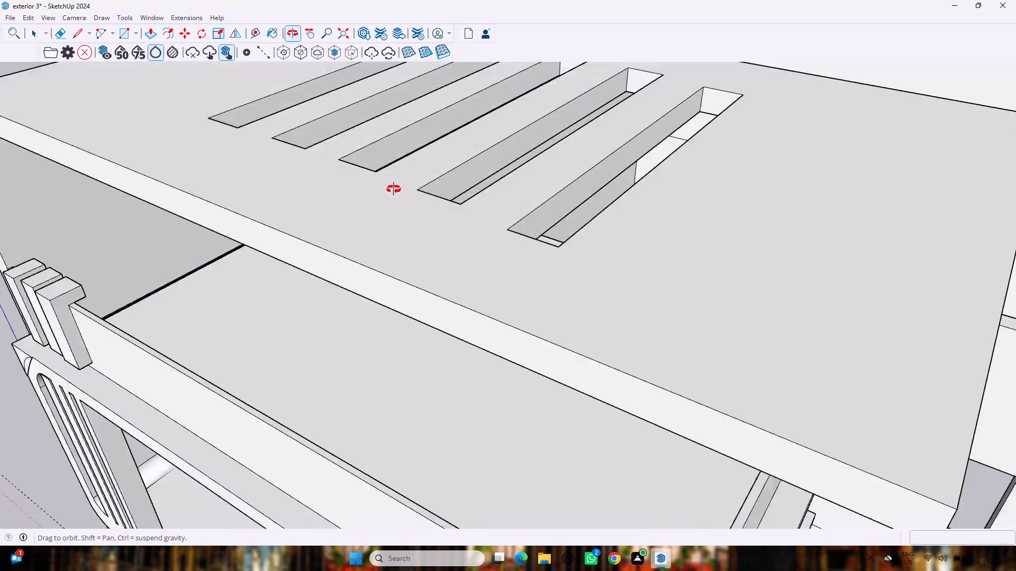
pyautogui.moveTo(394, 189); pyautogui.dragTo(460, 167, button='middle')
pyautogui.scroll(-15, 460, 167)
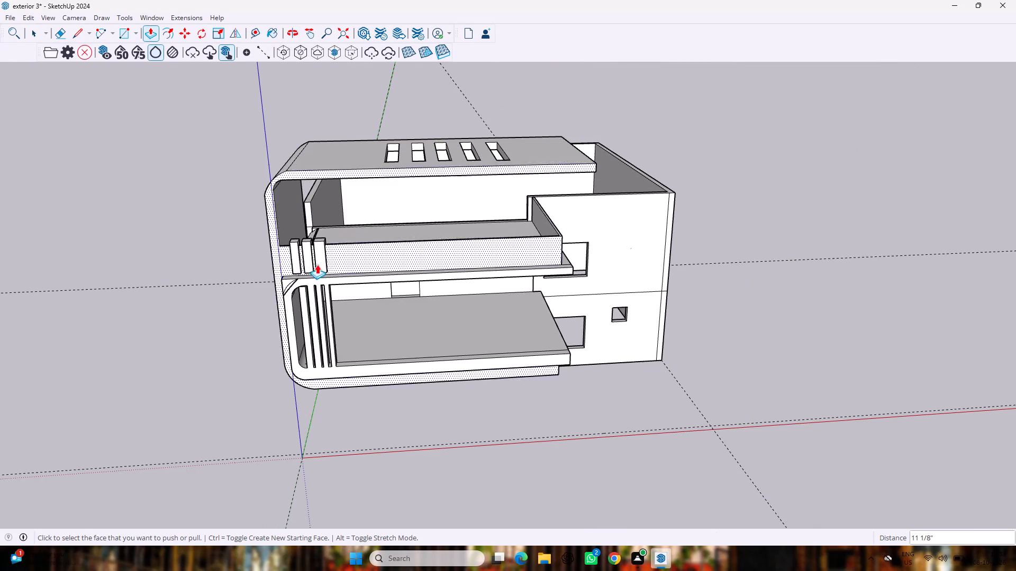
pyautogui.scroll(6, 316, 259)
pyautogui.moveTo(386, 277); pyautogui.dragTo(384, 218, button='middle')
pyautogui.scroll(1, 387, 275)
pyautogui.scroll(-2, 384, 218)
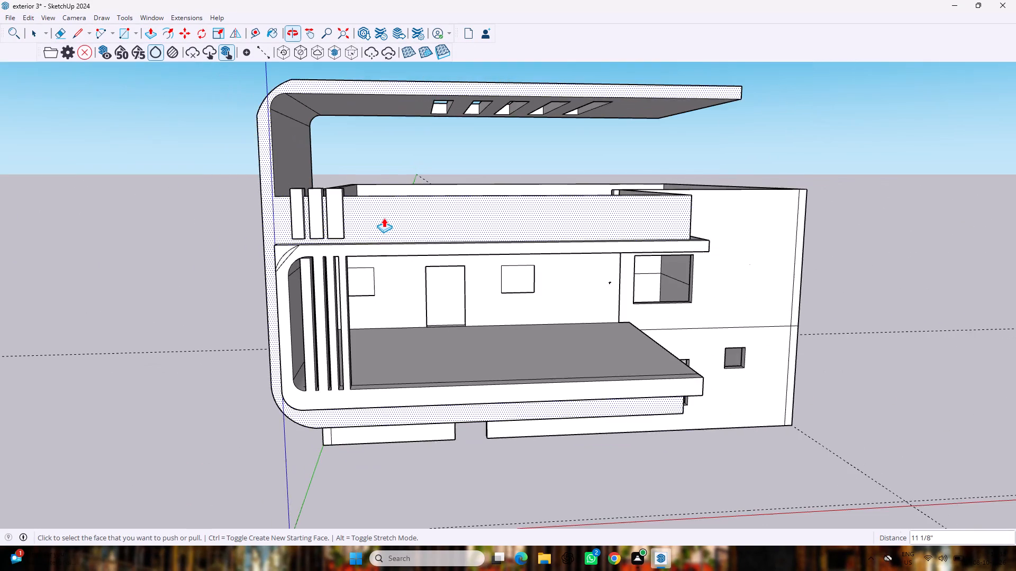
pyautogui.scroll(-4, 384, 218)
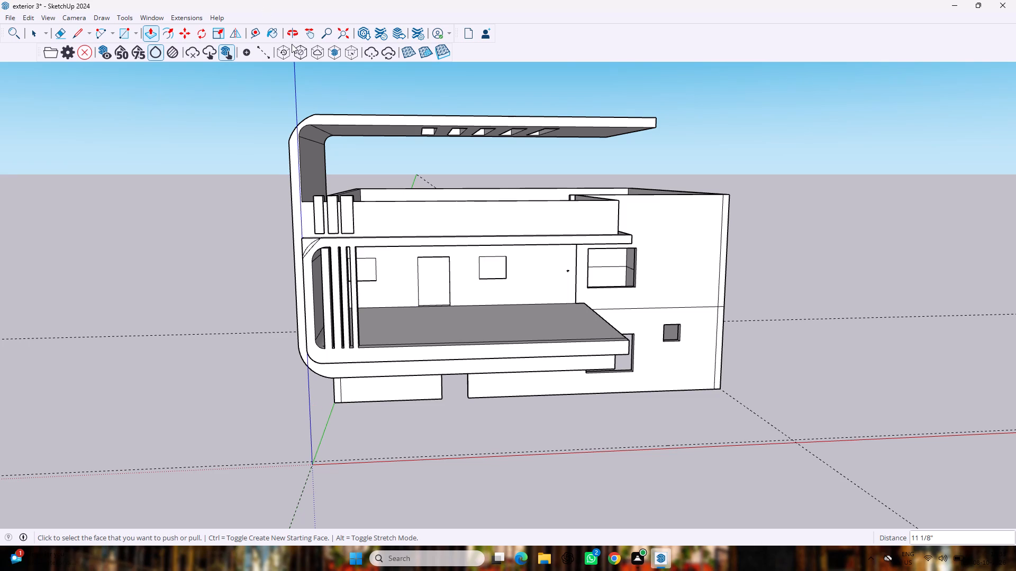
pyautogui.scroll(-5, 304, 62)
pyautogui.scroll(1, 307, 91)
pyautogui.scroll(5, 366, 135)
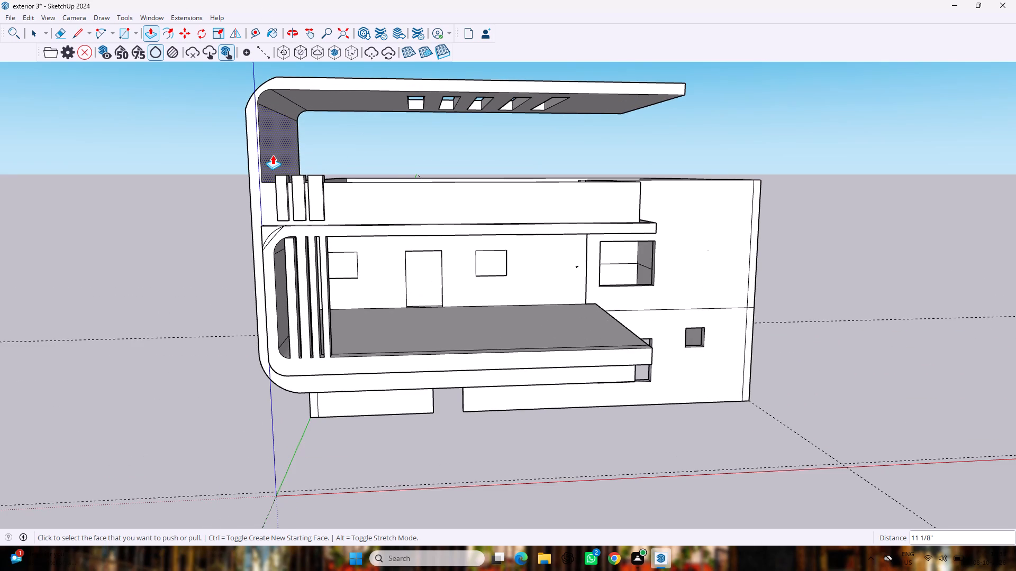
pyautogui.scroll(-1, 273, 155)
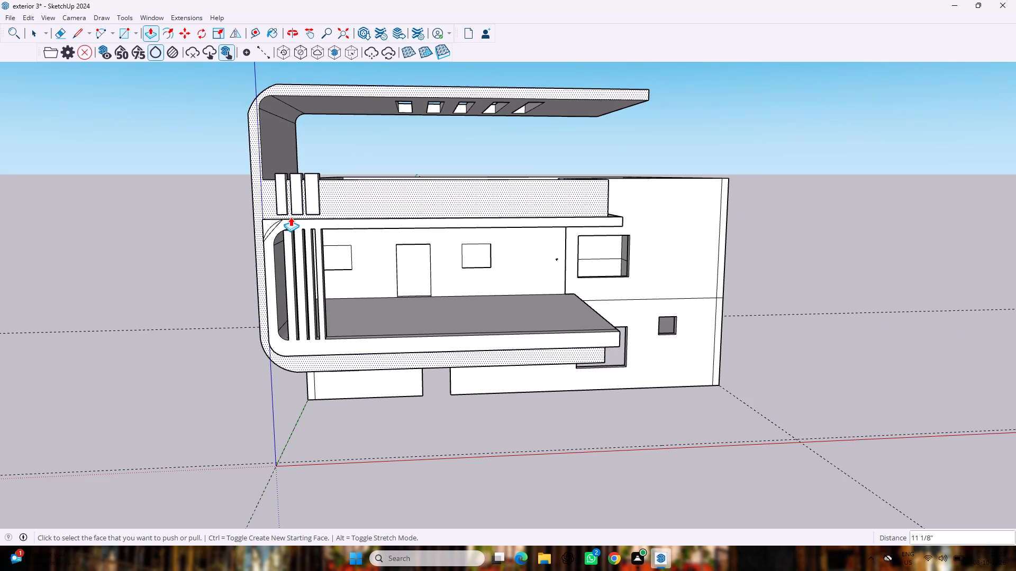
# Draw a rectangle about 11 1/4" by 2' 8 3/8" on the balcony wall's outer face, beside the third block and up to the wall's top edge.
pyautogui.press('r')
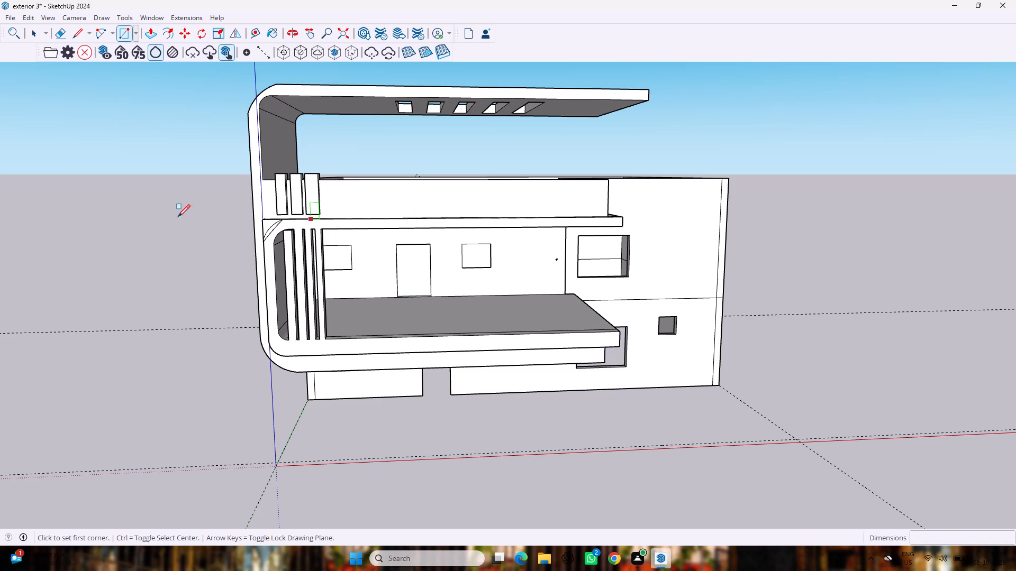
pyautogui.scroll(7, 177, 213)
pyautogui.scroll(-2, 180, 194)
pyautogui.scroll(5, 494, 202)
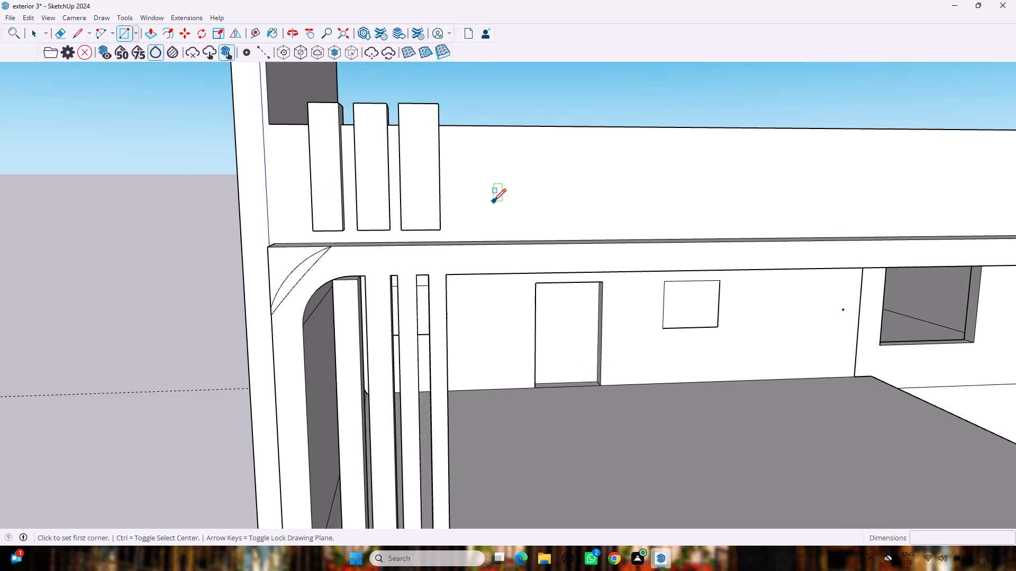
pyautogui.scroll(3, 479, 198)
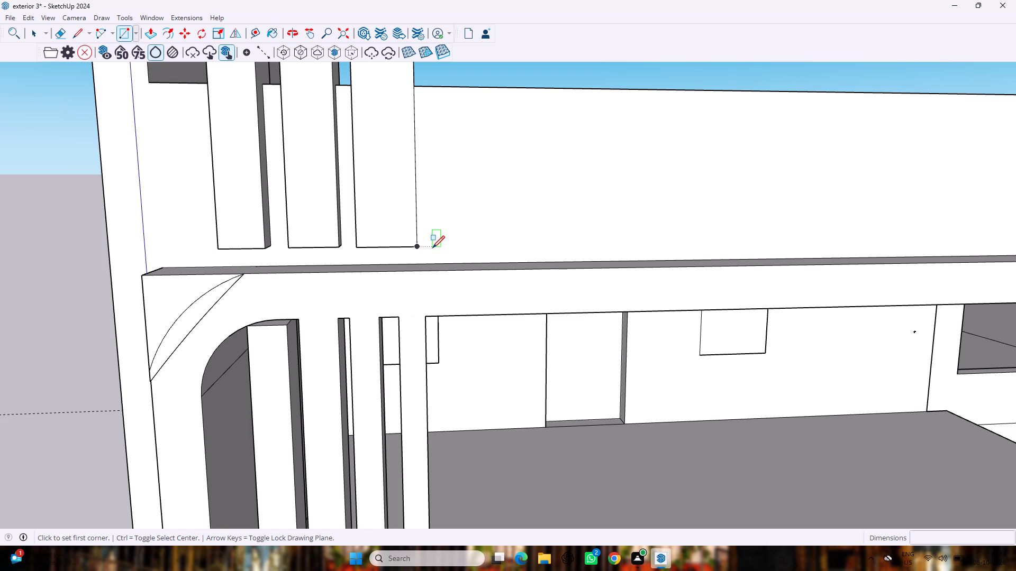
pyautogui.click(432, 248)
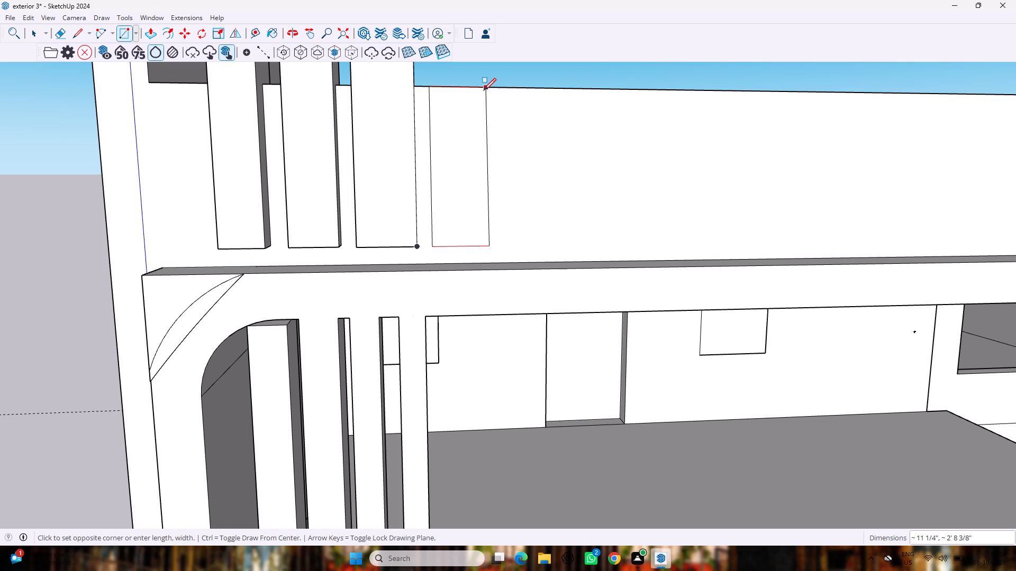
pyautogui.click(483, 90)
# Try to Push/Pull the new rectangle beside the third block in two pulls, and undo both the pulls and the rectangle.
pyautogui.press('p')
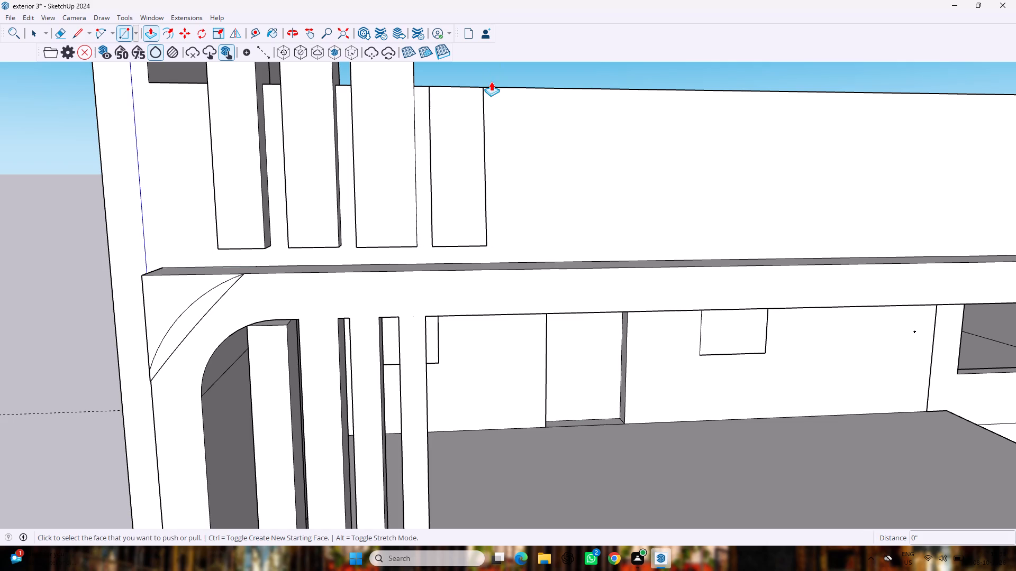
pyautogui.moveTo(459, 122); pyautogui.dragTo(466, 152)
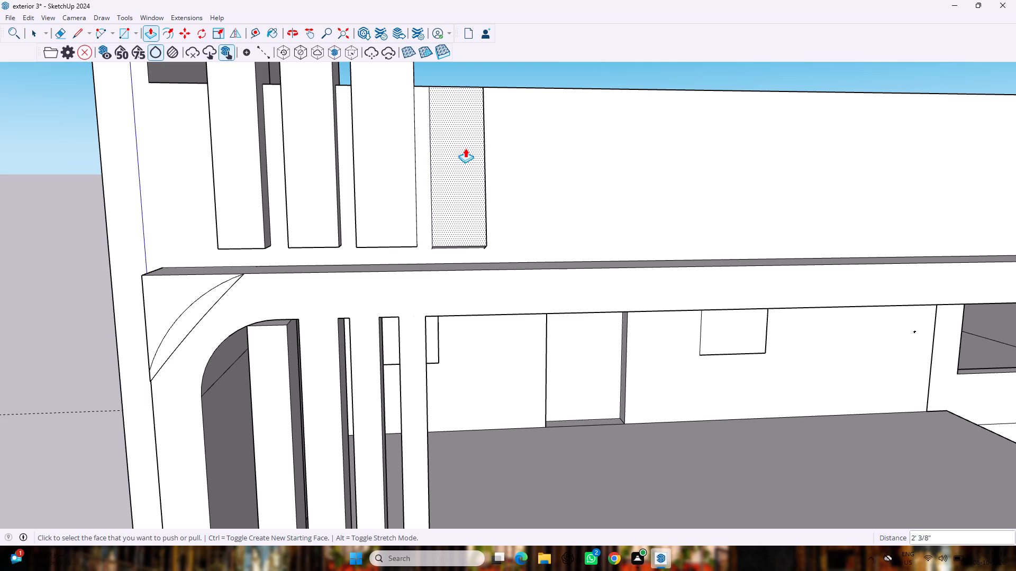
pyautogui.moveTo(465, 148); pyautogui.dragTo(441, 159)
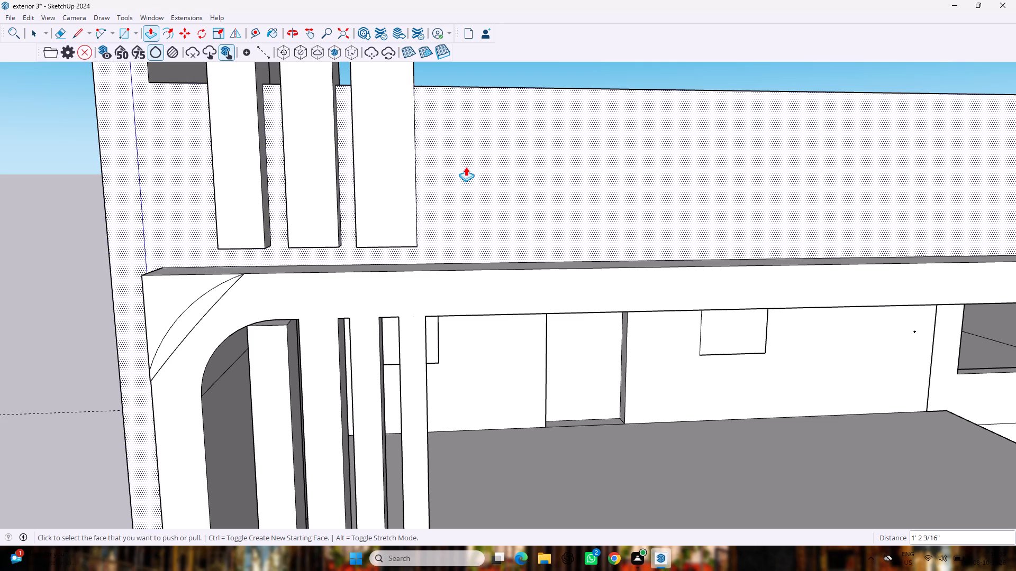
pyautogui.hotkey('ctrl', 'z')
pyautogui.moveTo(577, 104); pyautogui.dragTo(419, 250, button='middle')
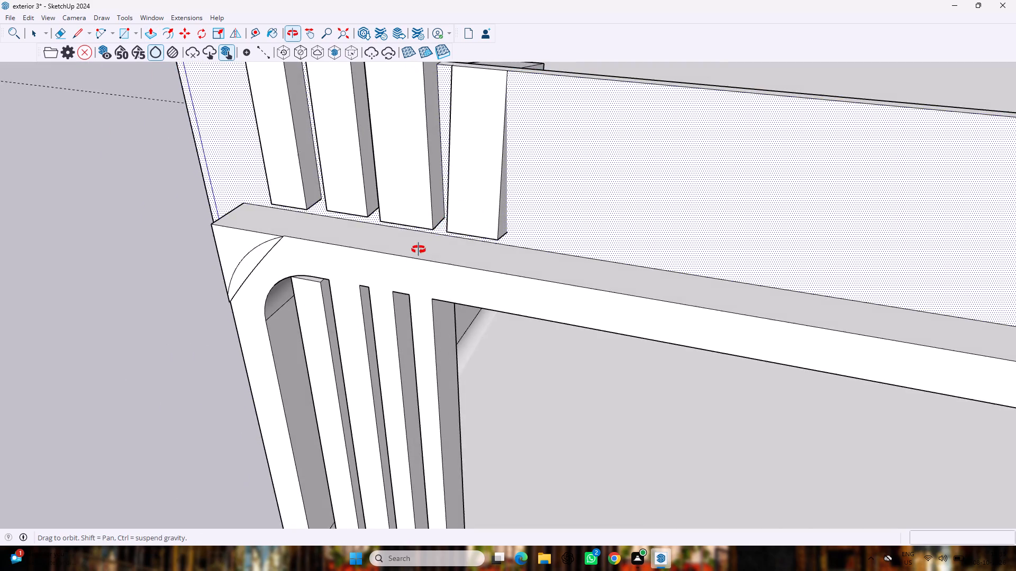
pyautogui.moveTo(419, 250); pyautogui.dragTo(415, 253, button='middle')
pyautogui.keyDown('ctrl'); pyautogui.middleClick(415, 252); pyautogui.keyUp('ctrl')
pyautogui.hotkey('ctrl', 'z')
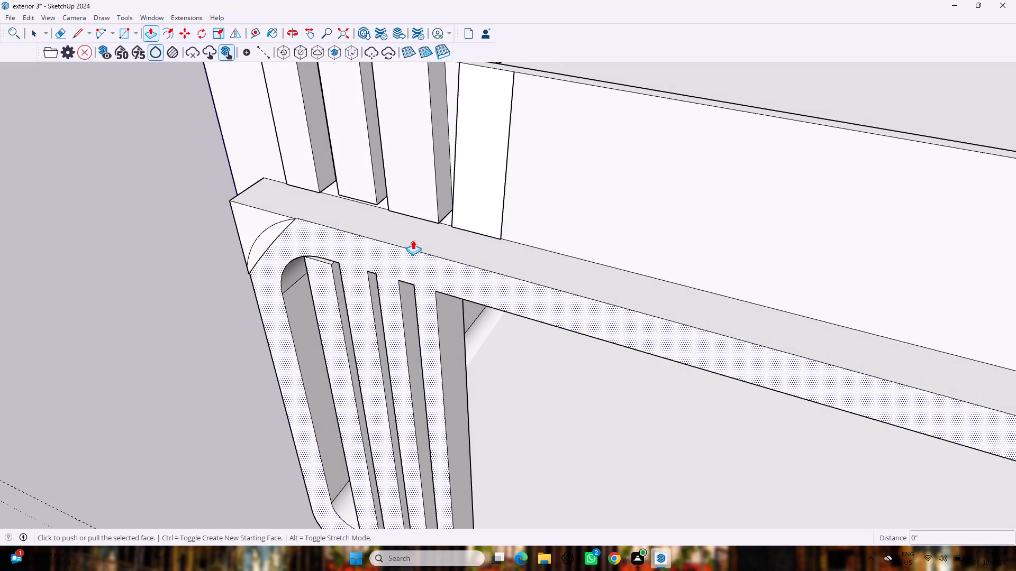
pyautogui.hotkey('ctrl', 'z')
# Draw a rectangle about 1' 4" by 2' 8" on the balcony wall's outer face beside the third block, reaching the wall's top edge.
pyautogui.scroll(-4, 465, 205)
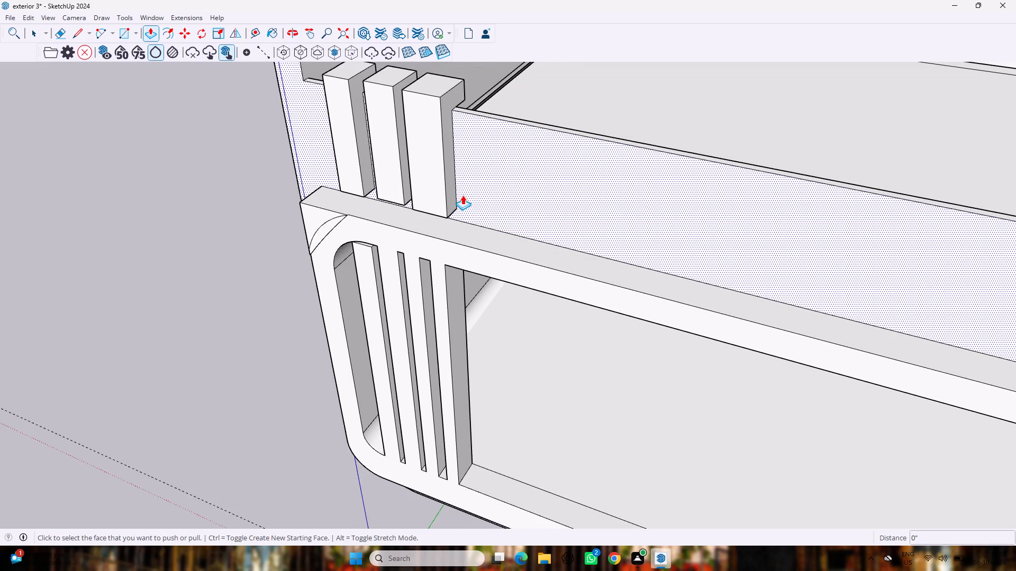
pyautogui.press('r')
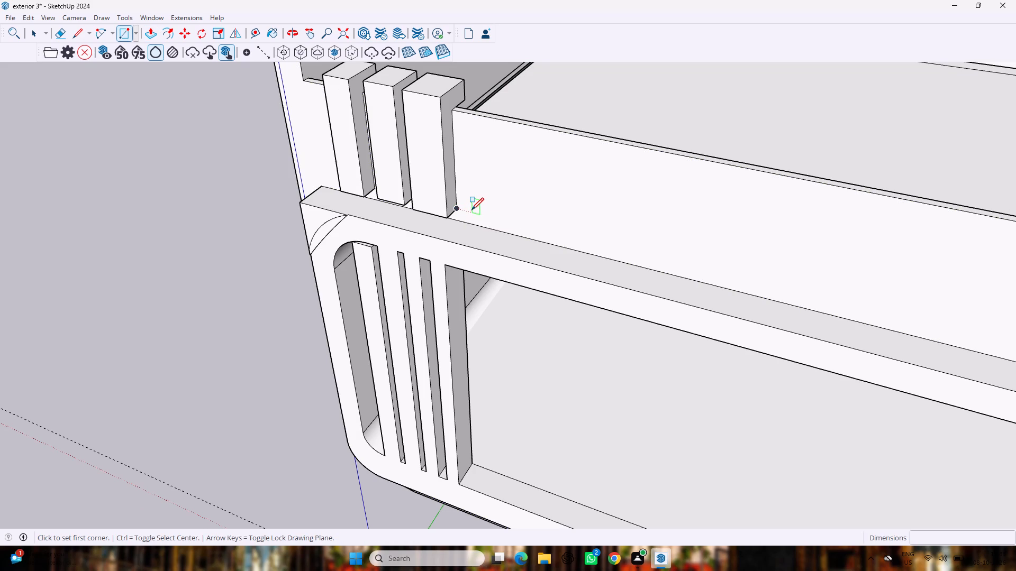
pyautogui.click(470, 211)
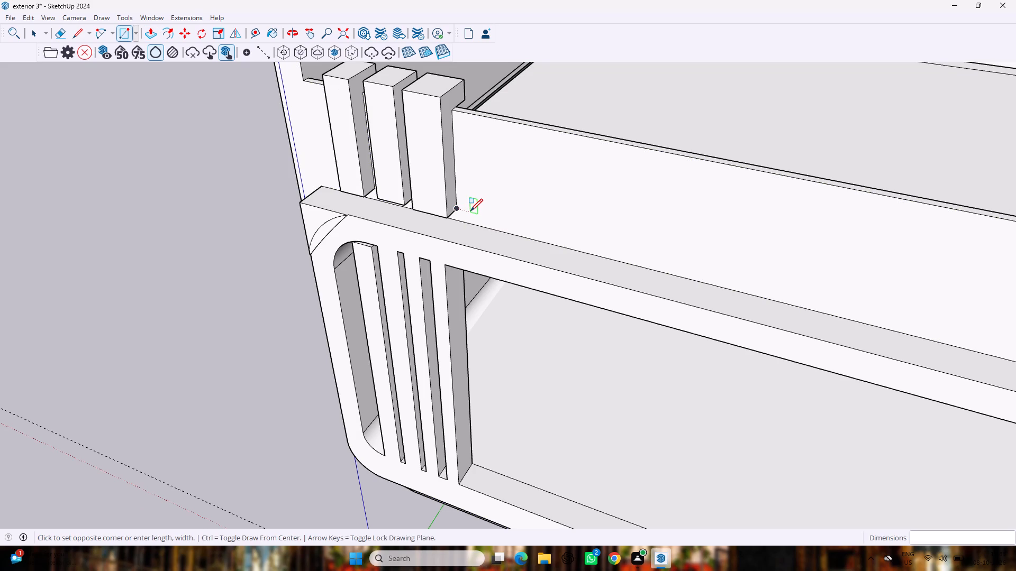
pyautogui.click(516, 126)
# Push/Pull the new rectangle 6" out from the balcony wall as a fourth block.
pyautogui.moveTo(516, 123); pyautogui.dragTo(410, 135, button='middle')
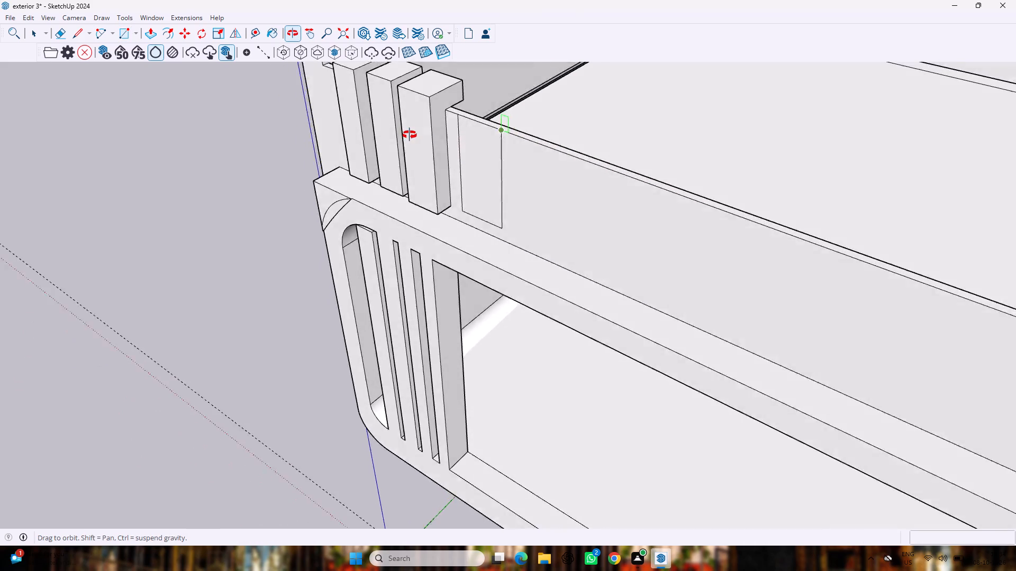
pyautogui.moveTo(410, 135); pyautogui.dragTo(557, 132, button='middle')
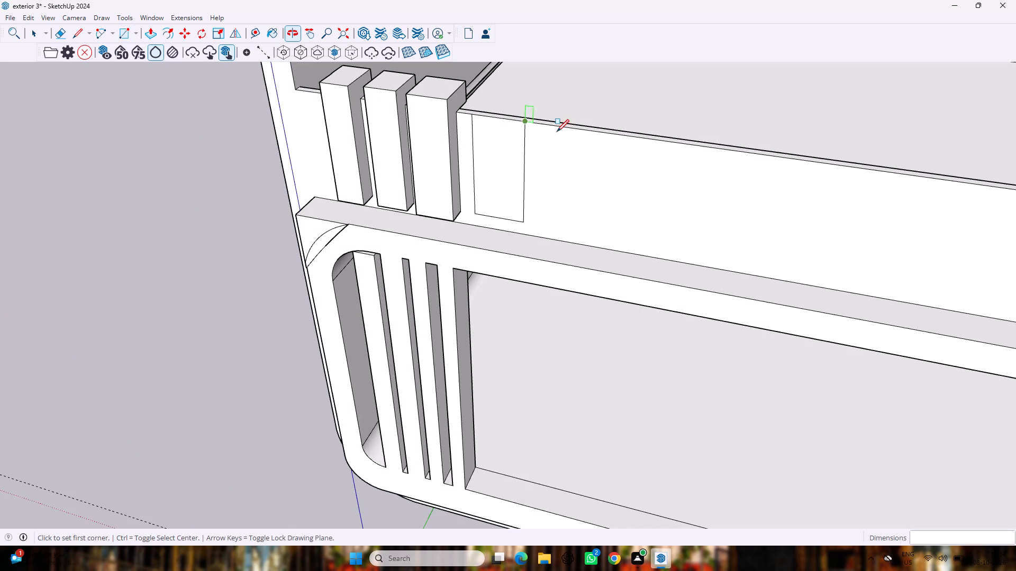
pyautogui.press('p')
pyautogui.moveTo(498, 152); pyautogui.dragTo(464, 179)
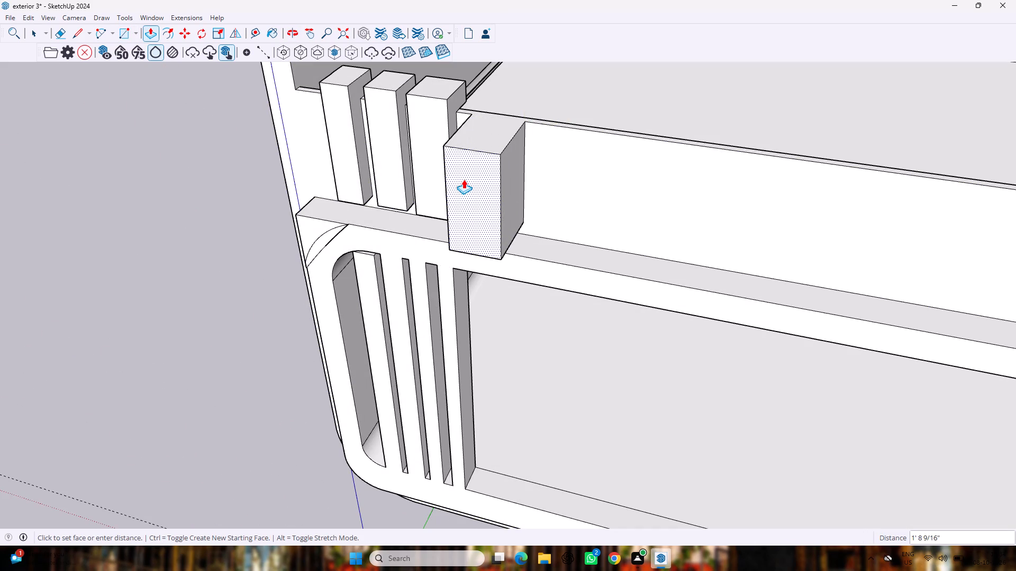
pyautogui.moveTo(464, 179); pyautogui.dragTo(459, 196)
pyautogui.press('6')
pyautogui.hotkey('shift', '"')
pyautogui.press('Return')
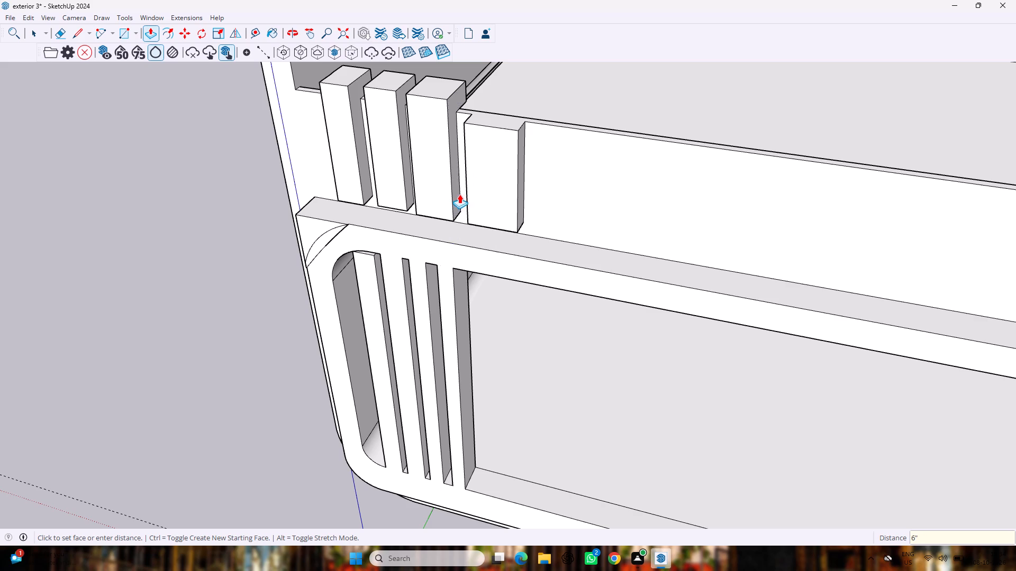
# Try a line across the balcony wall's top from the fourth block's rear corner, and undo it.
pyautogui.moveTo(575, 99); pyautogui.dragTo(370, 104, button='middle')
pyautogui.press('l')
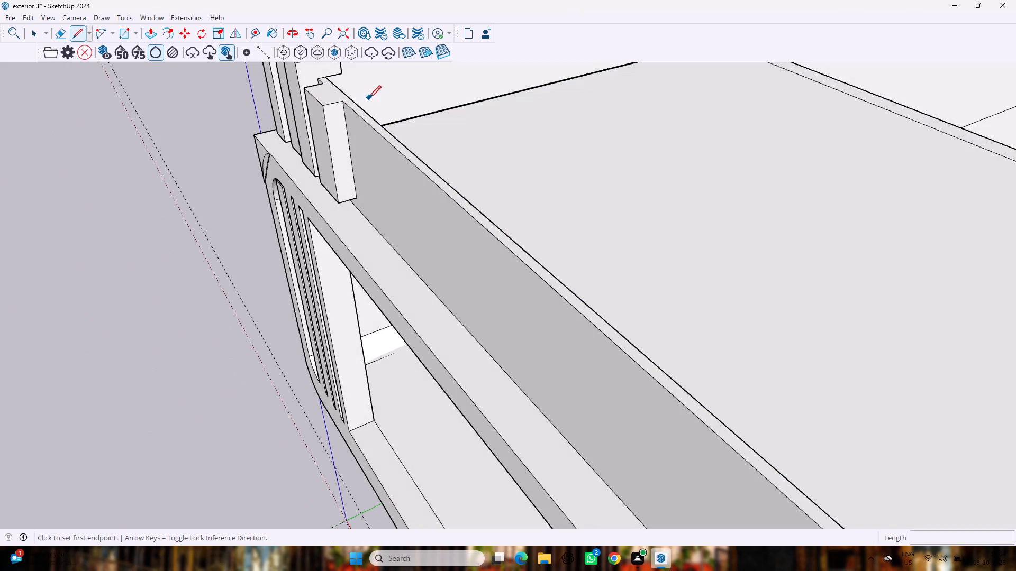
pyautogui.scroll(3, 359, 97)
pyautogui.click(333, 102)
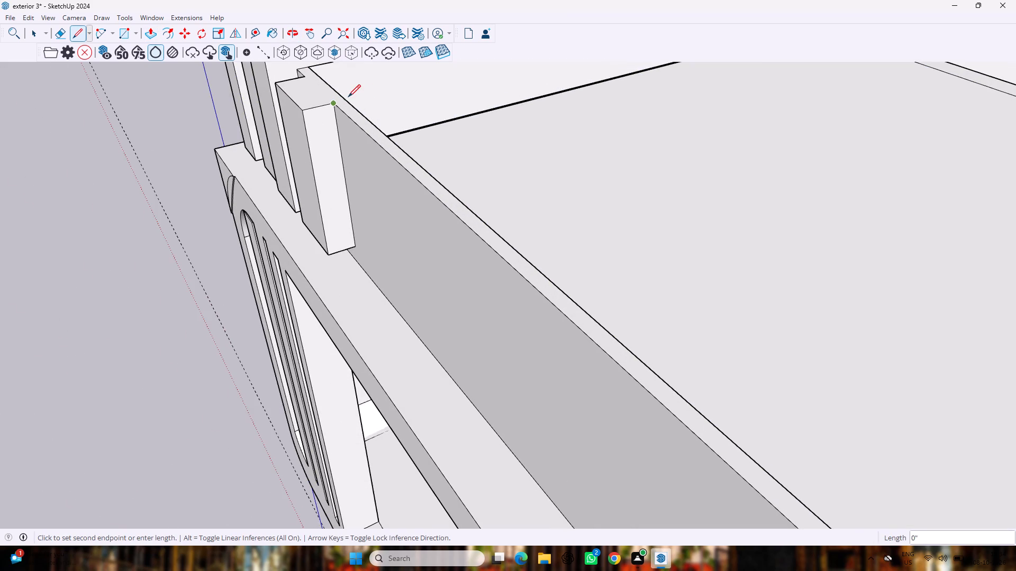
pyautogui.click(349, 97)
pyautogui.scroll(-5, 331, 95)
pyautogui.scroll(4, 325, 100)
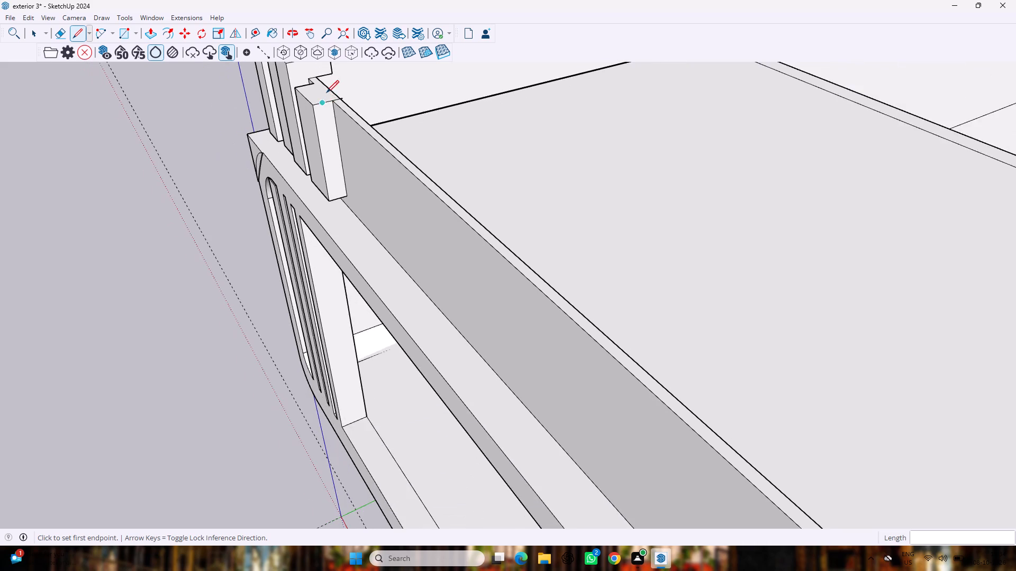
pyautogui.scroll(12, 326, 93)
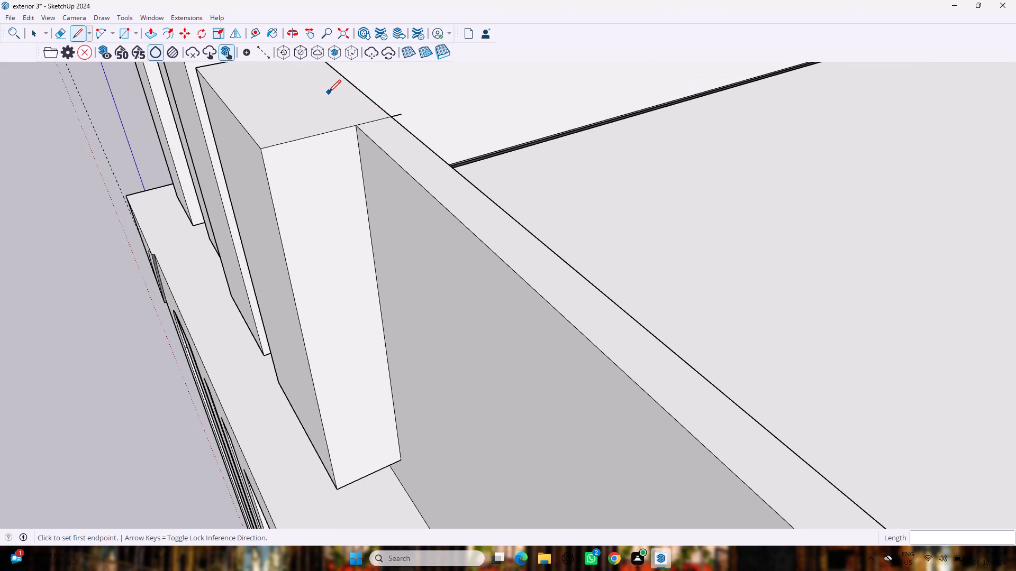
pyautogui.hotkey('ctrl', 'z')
# Draw two lines about 2 3/8" long across the balcony wall's top, extending both side edges of the fourth block.
pyautogui.click(356, 126)
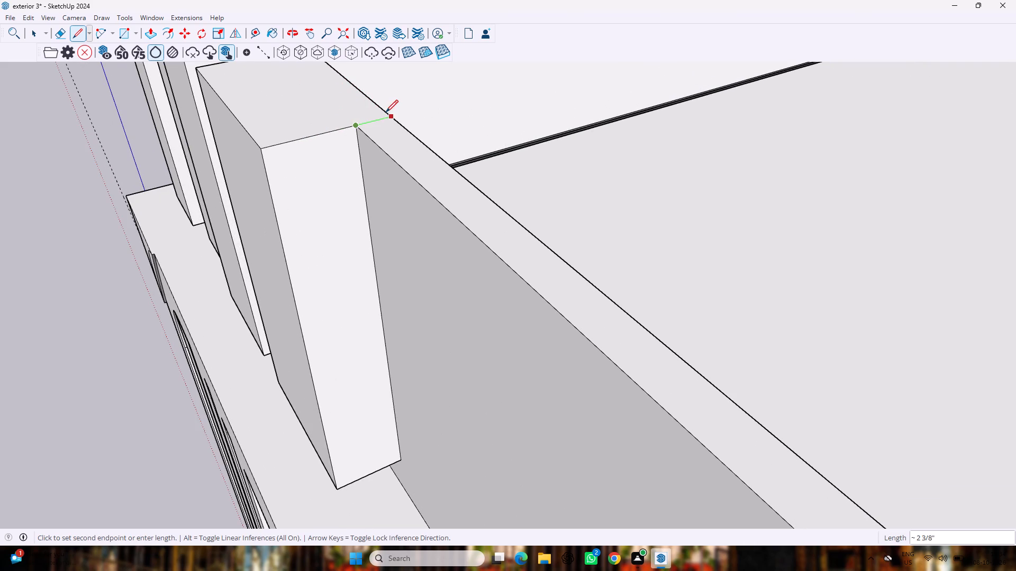
pyautogui.click(388, 116)
pyautogui.scroll(-8, 370, 115)
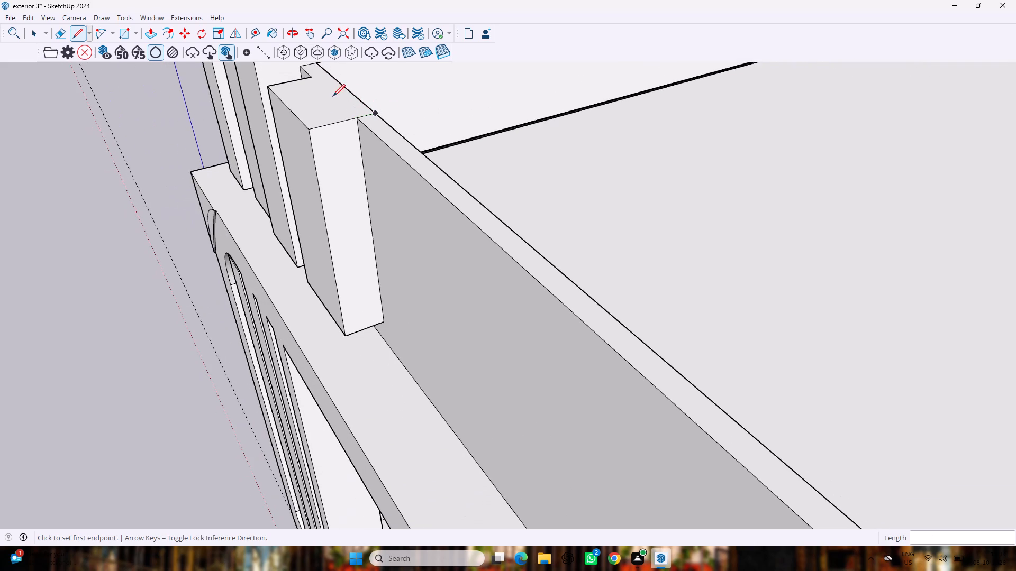
pyautogui.click(310, 77)
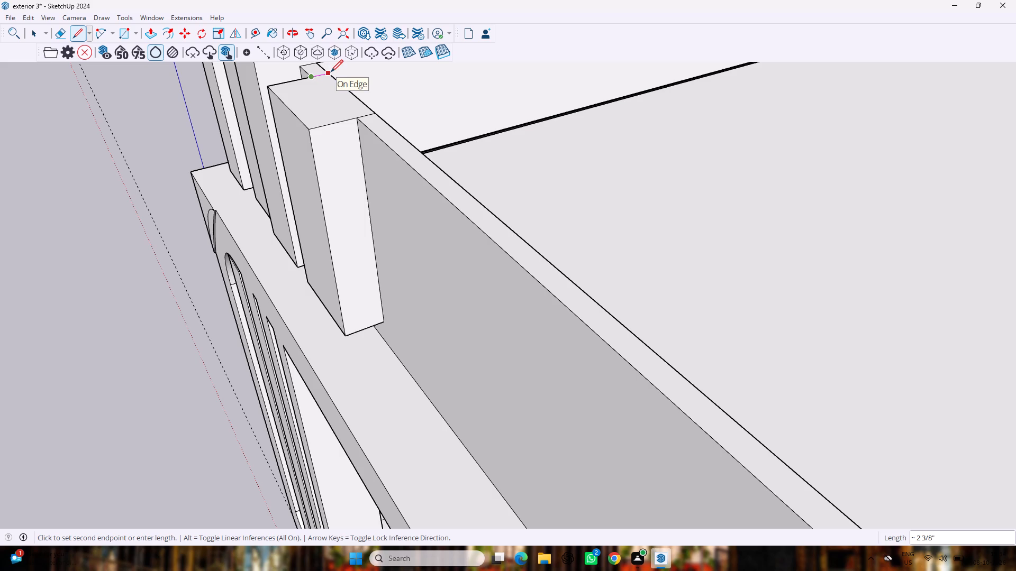
pyautogui.click(331, 72)
# Push/Pull the fourth block's top face, including the strip across the wall, 6" up.
pyautogui.press('p')
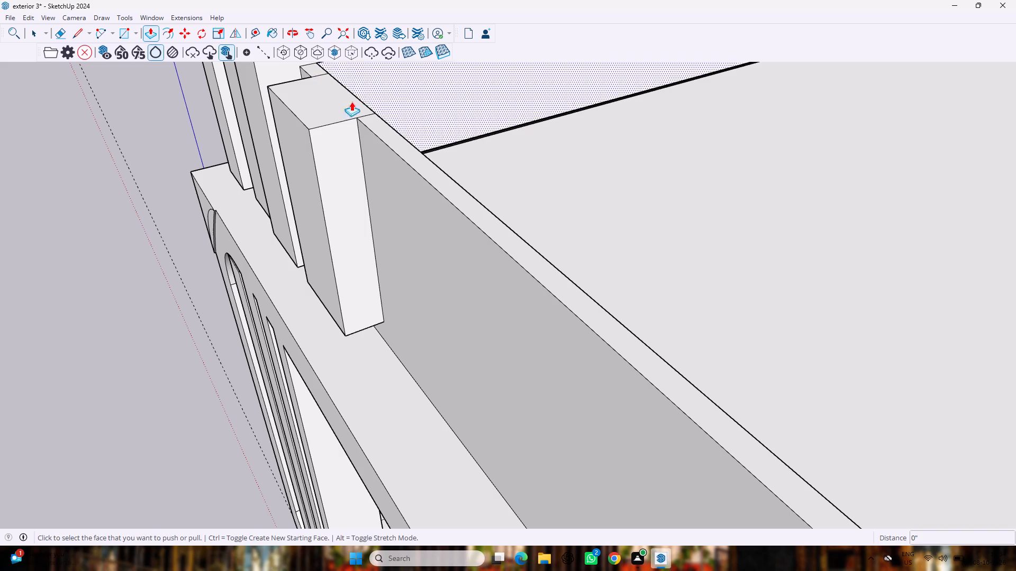
pyautogui.moveTo(342, 104); pyautogui.dragTo(344, 81)
pyautogui.press('6')
pyautogui.hotkey('shift', '"')
pyautogui.press('Return')
# Erase the seam edge between the fourth block and its wall-top extension on the block's side face.
pyautogui.scroll(-10, 406, 93)
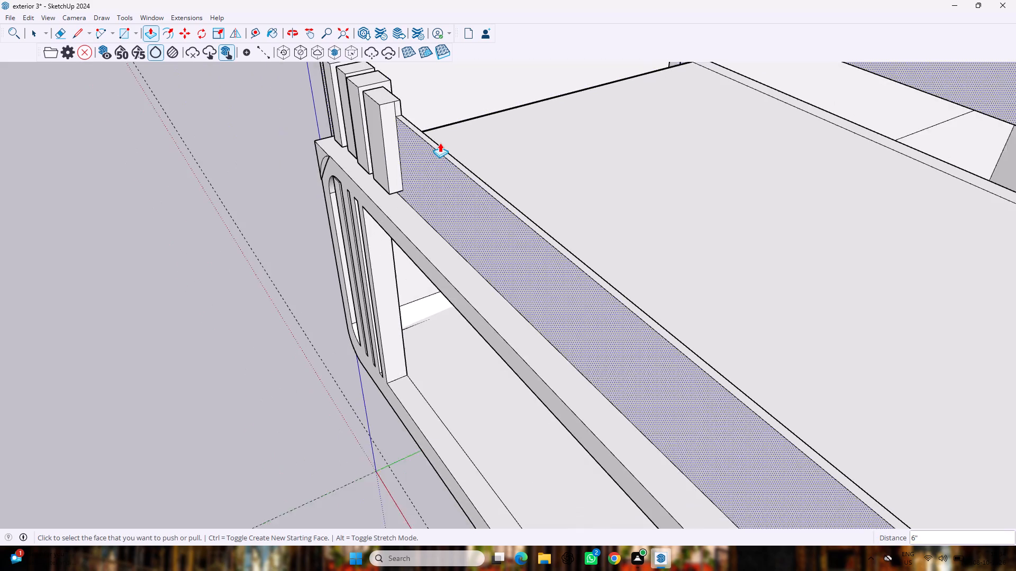
pyautogui.scroll(7, 411, 96)
pyautogui.press('e')
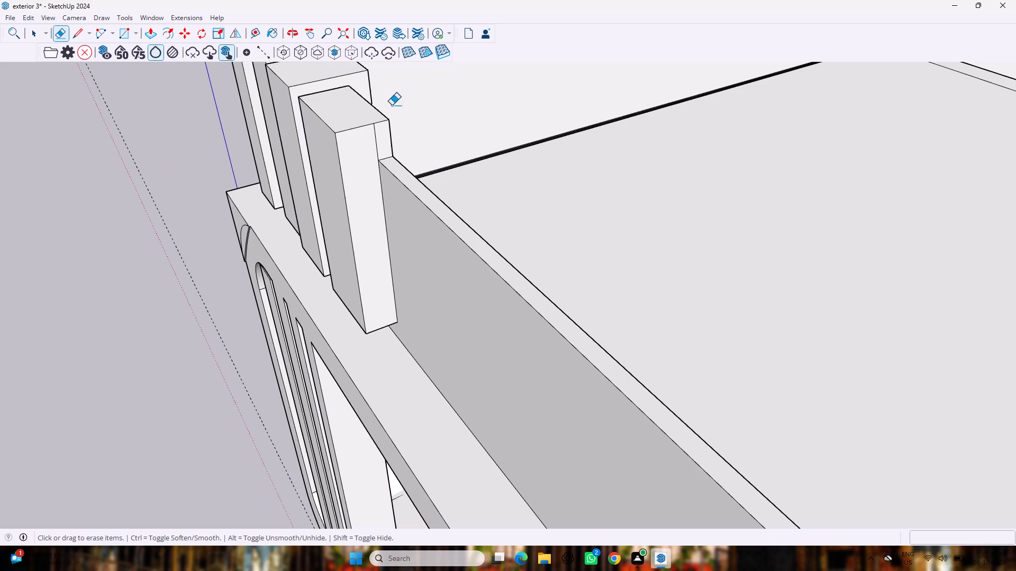
pyautogui.moveTo(381, 138); pyautogui.dragTo(356, 152)
# Draw a line about 1' 3 5/16" long across the base of the fourth block's raised part on the balcony wall's inner face.
pyautogui.scroll(-4, 484, 118)
pyautogui.moveTo(468, 122); pyautogui.dragTo(446, 140, button='middle')
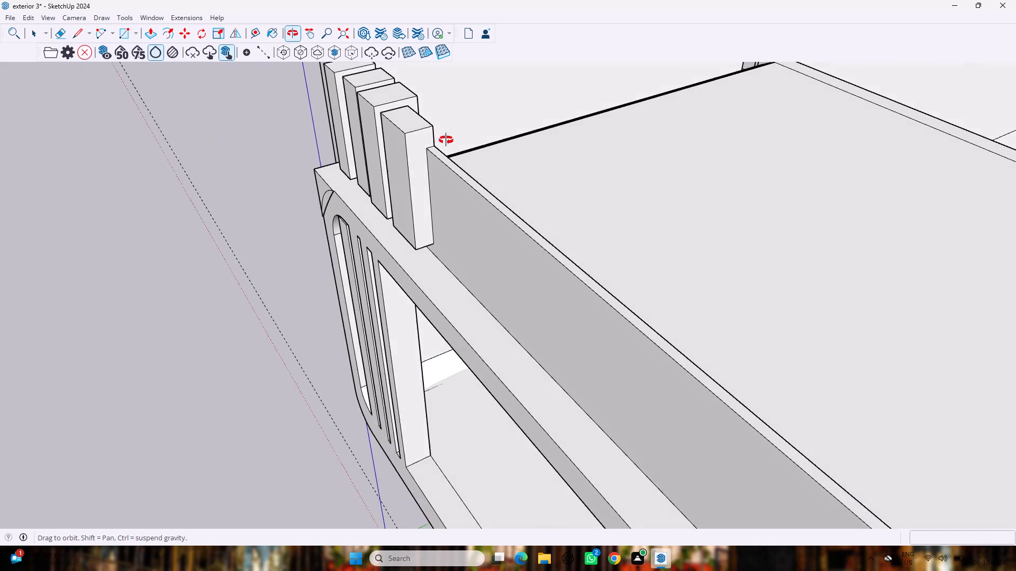
pyautogui.moveTo(446, 140); pyautogui.dragTo(253, 169, button='middle')
pyautogui.scroll(-3, 253, 169)
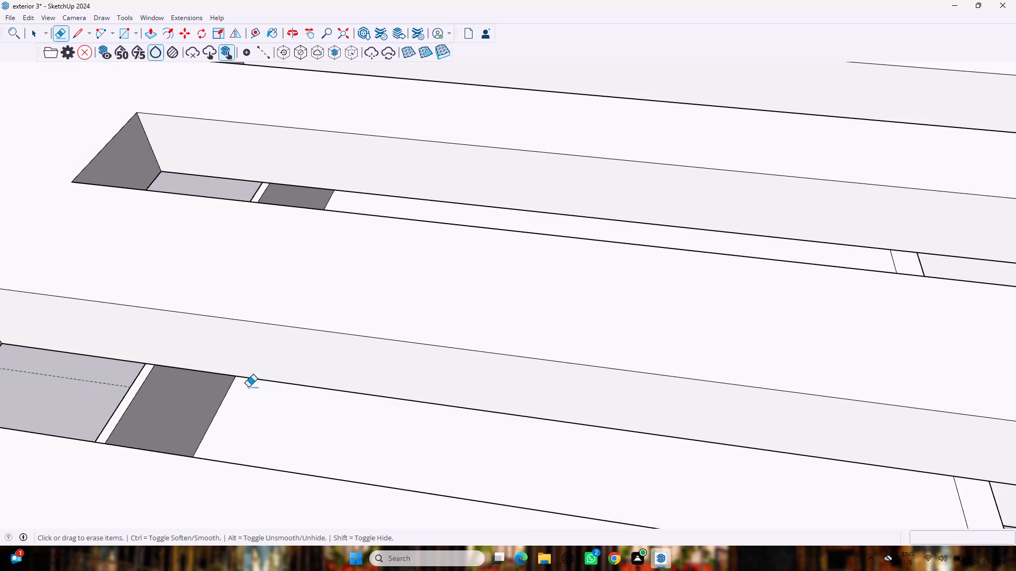
pyautogui.scroll(8, 248, 386)
pyautogui.scroll(1, 456, 255)
pyautogui.scroll(-13, 457, 255)
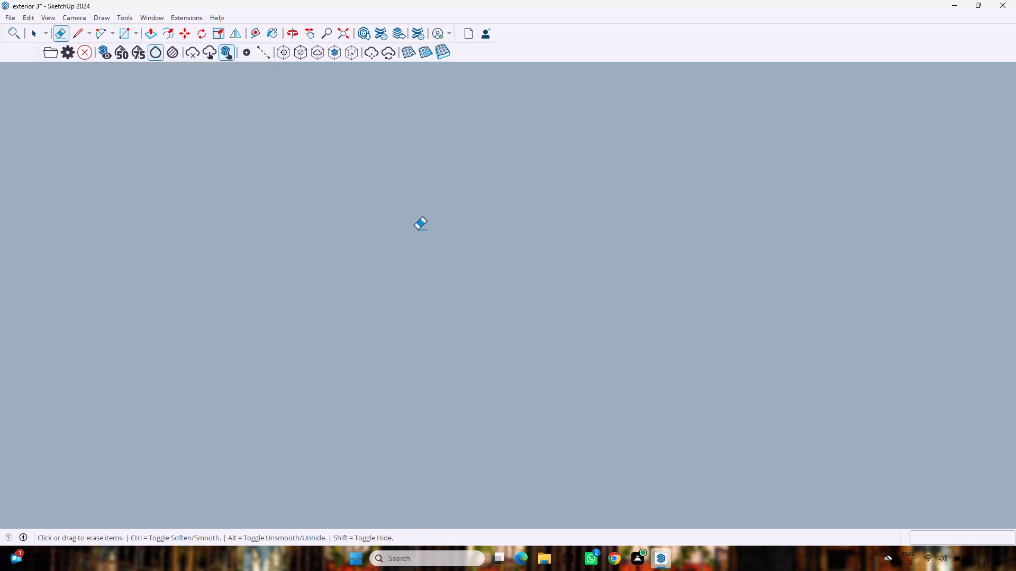
pyautogui.scroll(-20, 418, 229)
pyautogui.scroll(-12, 418, 229)
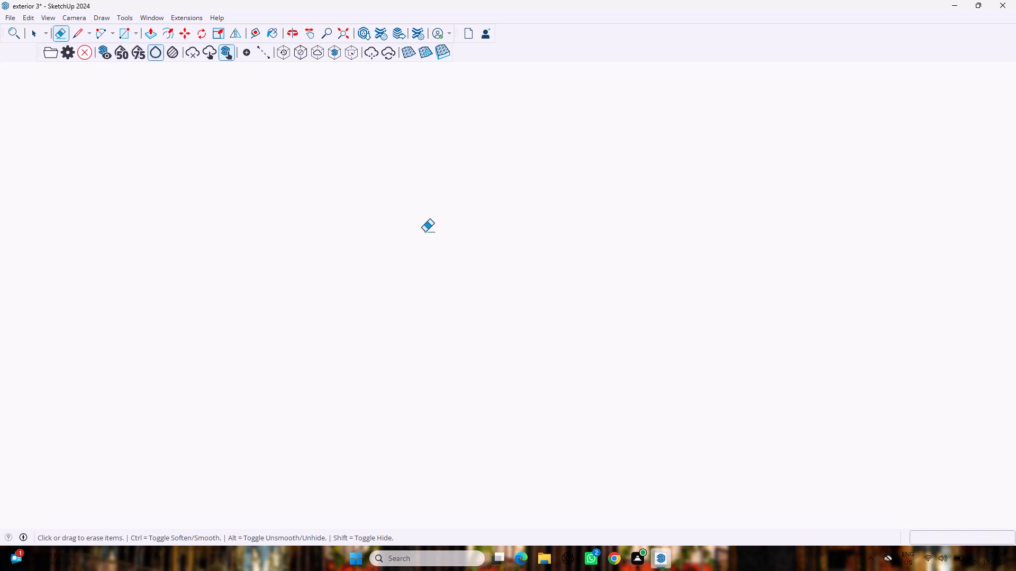
pyautogui.scroll(-9, 425, 232)
pyautogui.scroll(1, 425, 231)
pyautogui.scroll(-20, 425, 231)
pyautogui.scroll(-5, 425, 231)
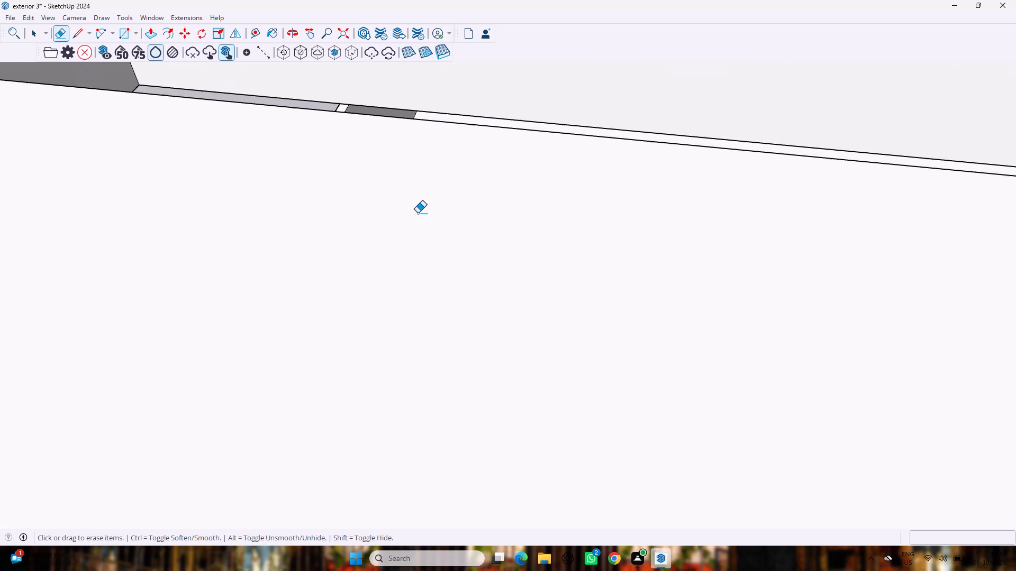
pyautogui.scroll(-20, 418, 213)
pyautogui.scroll(-8, 418, 213)
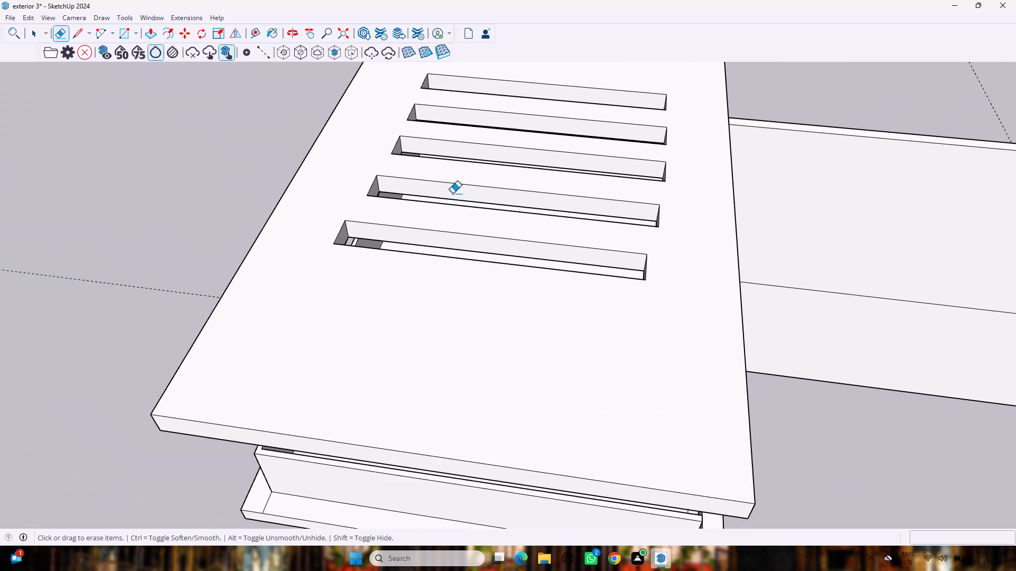
pyautogui.scroll(-1, 730, 171)
pyautogui.moveTo(788, 168); pyautogui.dragTo(478, 119, button='middle')
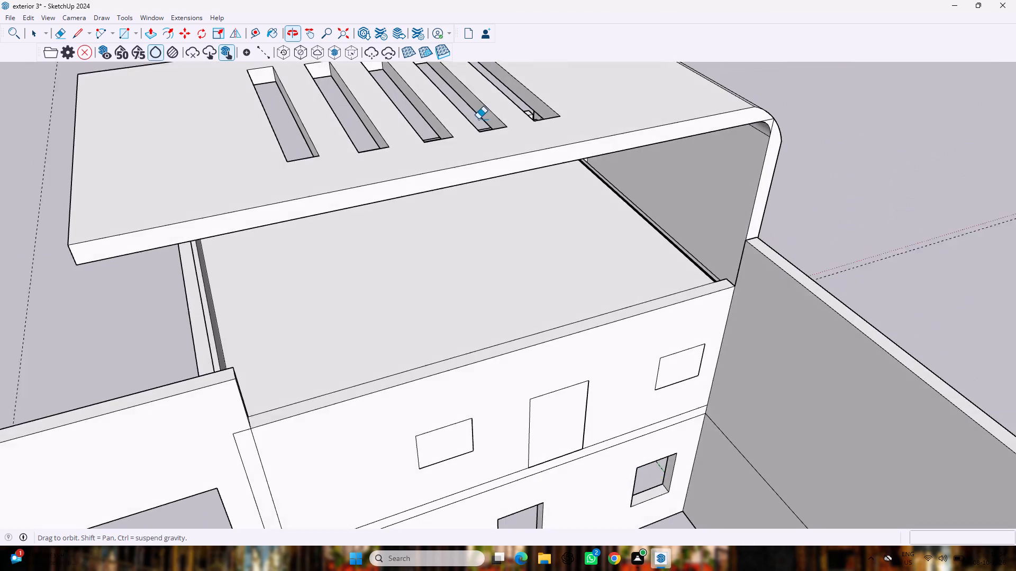
pyautogui.moveTo(478, 119); pyautogui.dragTo(484, 121, button='middle')
pyautogui.scroll(9, 458, 227)
pyautogui.scroll(6, 464, 181)
pyautogui.moveTo(465, 170); pyautogui.dragTo(465, 170, button='middle')
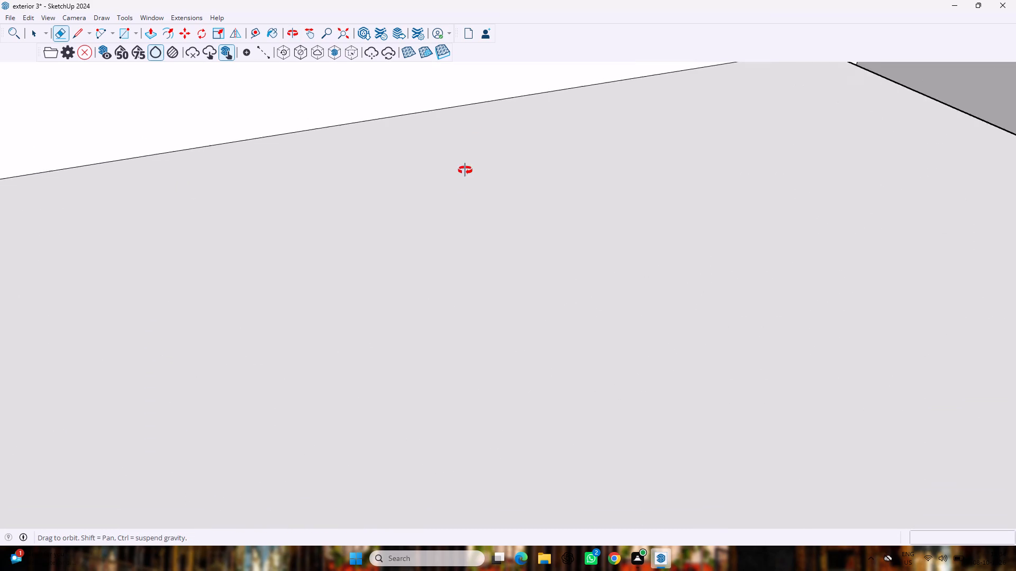
pyautogui.moveTo(465, 170); pyautogui.dragTo(472, 96, button='middle')
pyautogui.scroll(1, 471, 86)
pyautogui.scroll(-20, 471, 93)
pyautogui.scroll(-1, 471, 93)
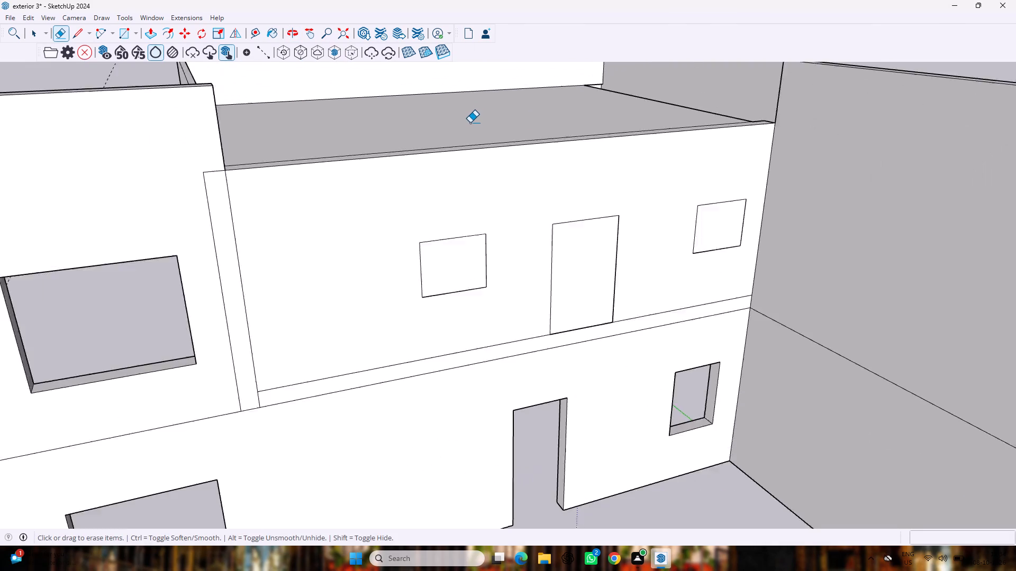
pyautogui.scroll(-12, 470, 123)
pyautogui.scroll(8, 485, 100)
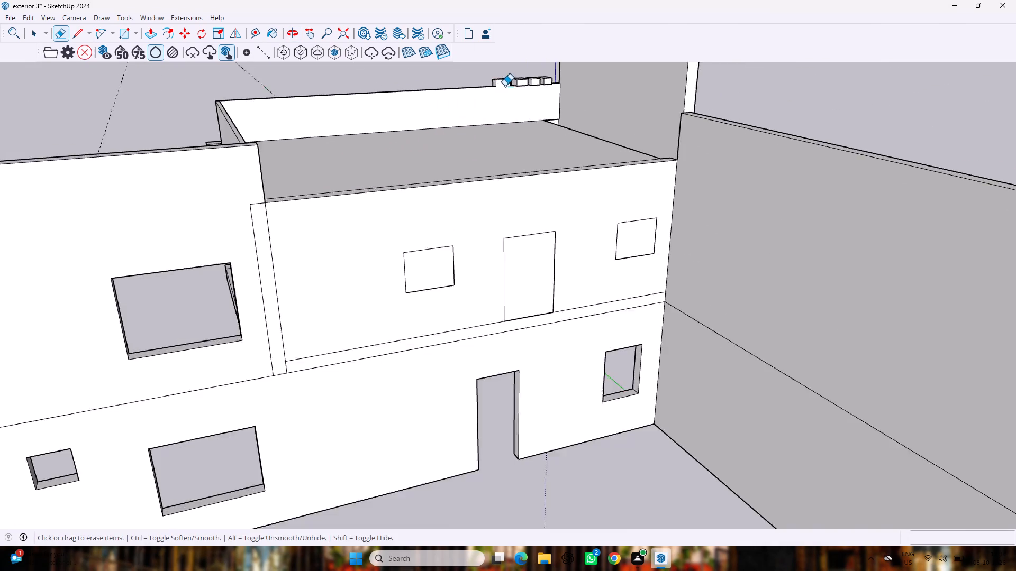
pyautogui.scroll(5, 505, 86)
pyautogui.scroll(-7, 505, 86)
pyautogui.scroll(1, 505, 87)
pyautogui.scroll(-1, 505, 87)
pyautogui.scroll(3, 508, 69)
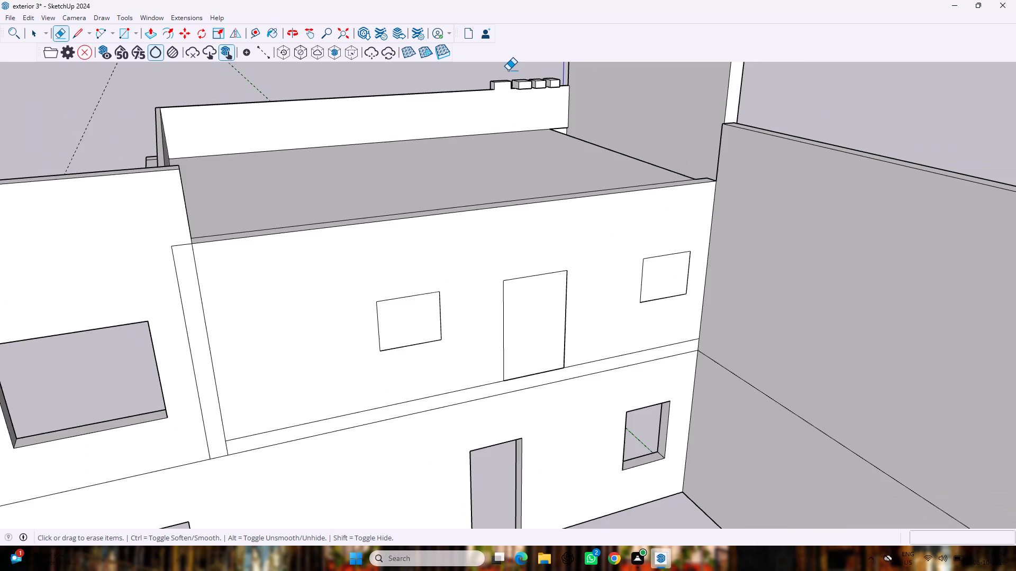
pyautogui.scroll(18, 508, 70)
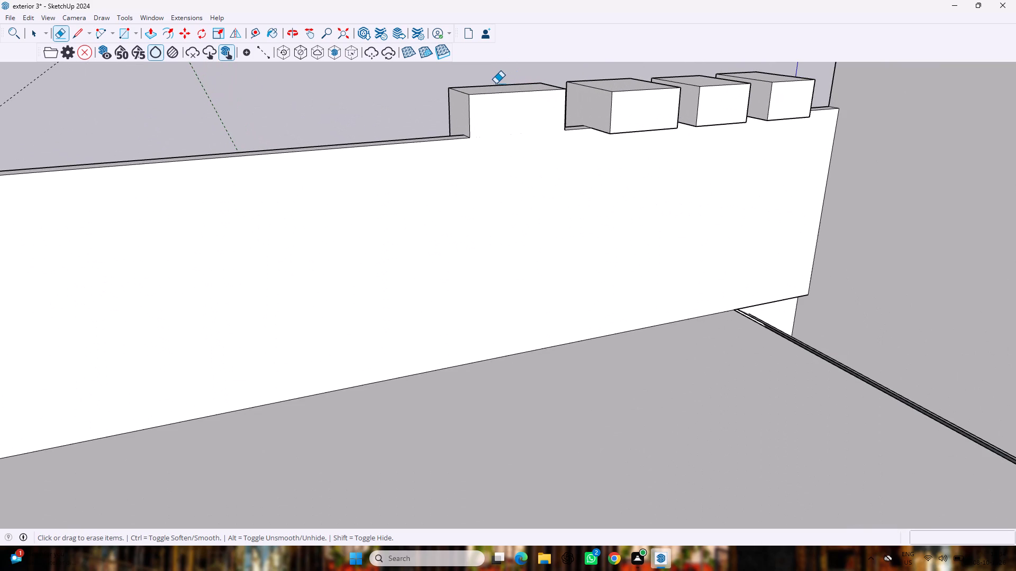
pyautogui.press('l')
pyautogui.scroll(6, 483, 102)
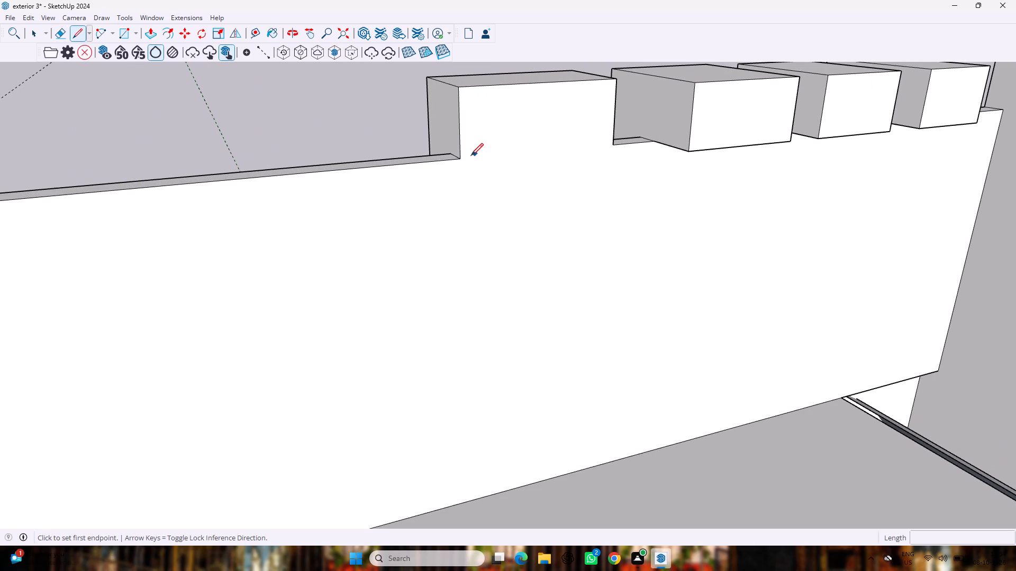
pyautogui.click(463, 162)
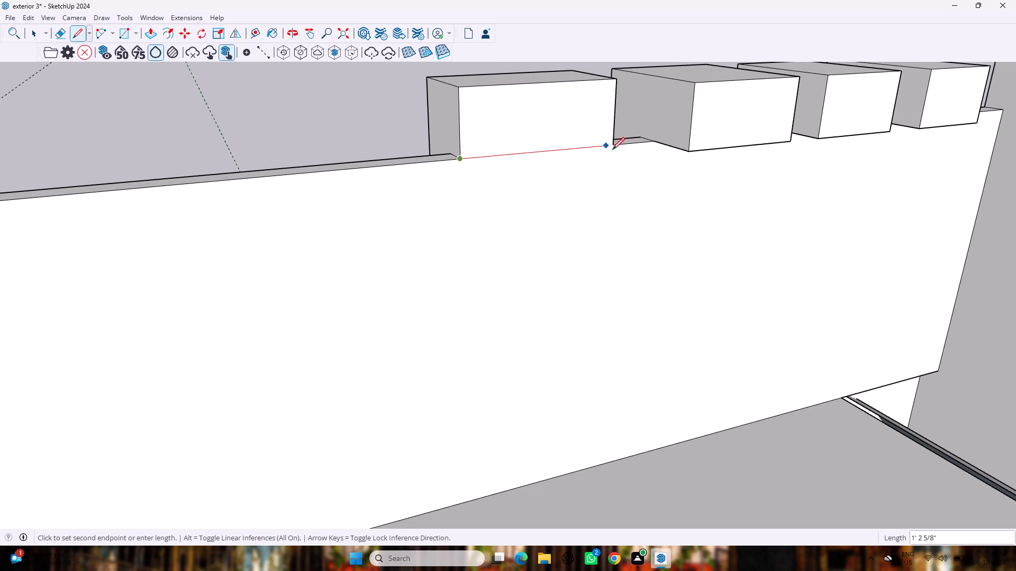
pyautogui.click(611, 146)
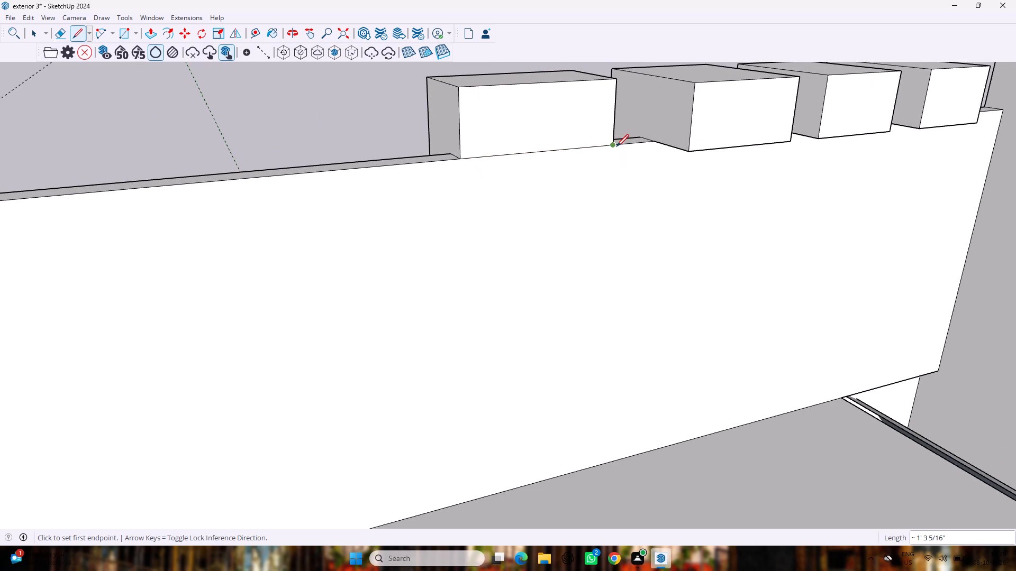
# Push/Pull the fourth block's inner face out 8 1/8" and a further 2 3/4", in line with the neighbouring blocks.
pyautogui.press('p')
pyautogui.moveTo(588, 128); pyautogui.dragTo(641, 131)
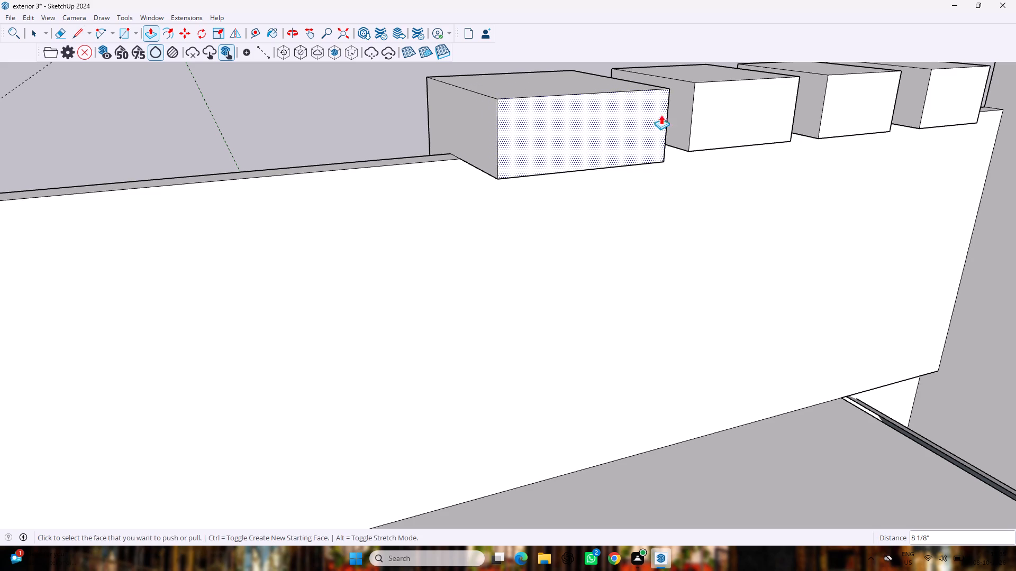
pyautogui.click(662, 114)
pyautogui.click(699, 102)
# Examine the front exterior of the house and the row of four blocks from several angles.
pyautogui.scroll(-5, 416, 129)
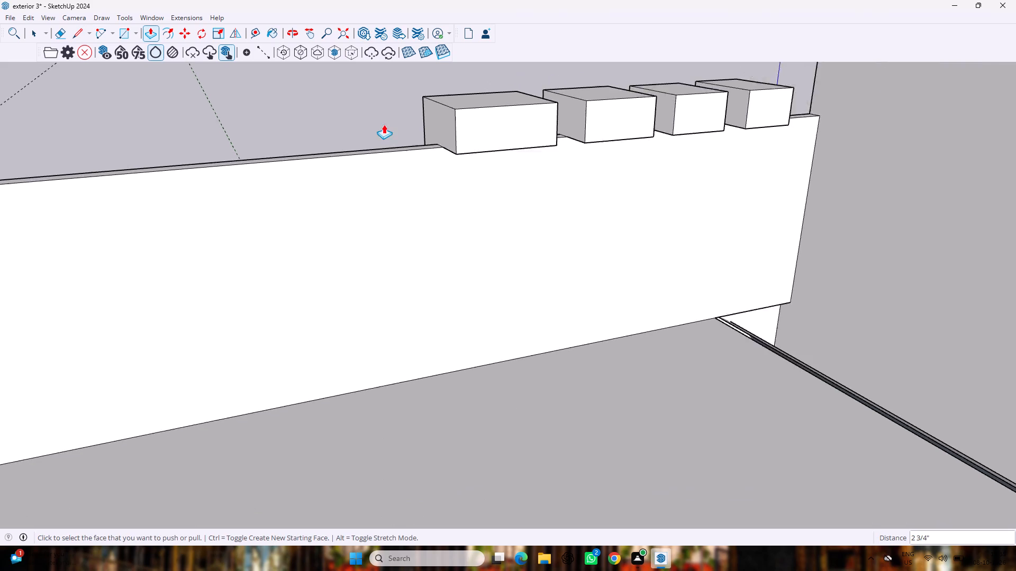
pyautogui.moveTo(383, 125); pyautogui.dragTo(1015, 89, button='middle')
pyautogui.scroll(-6, 1015, 89)
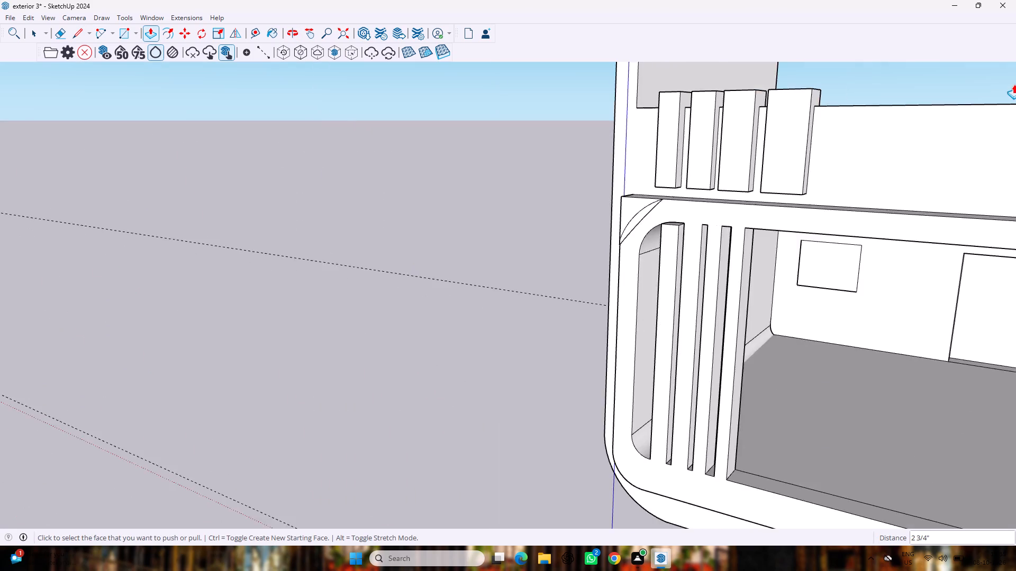
pyautogui.scroll(-2, 1014, 84)
pyautogui.scroll(-20, 872, 115)
pyautogui.scroll(-1, 872, 115)
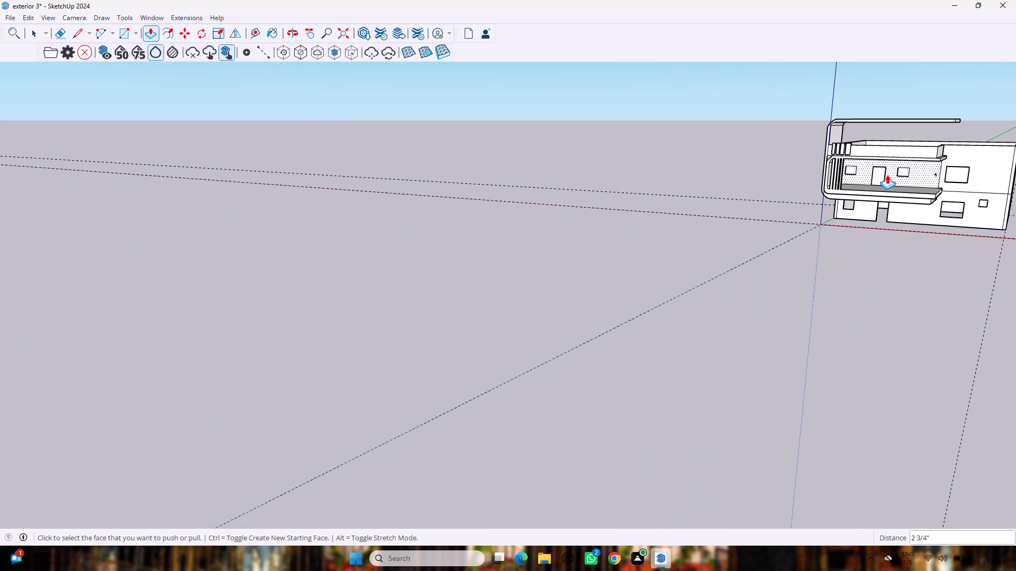
pyautogui.scroll(7, 945, 168)
pyautogui.press('space')
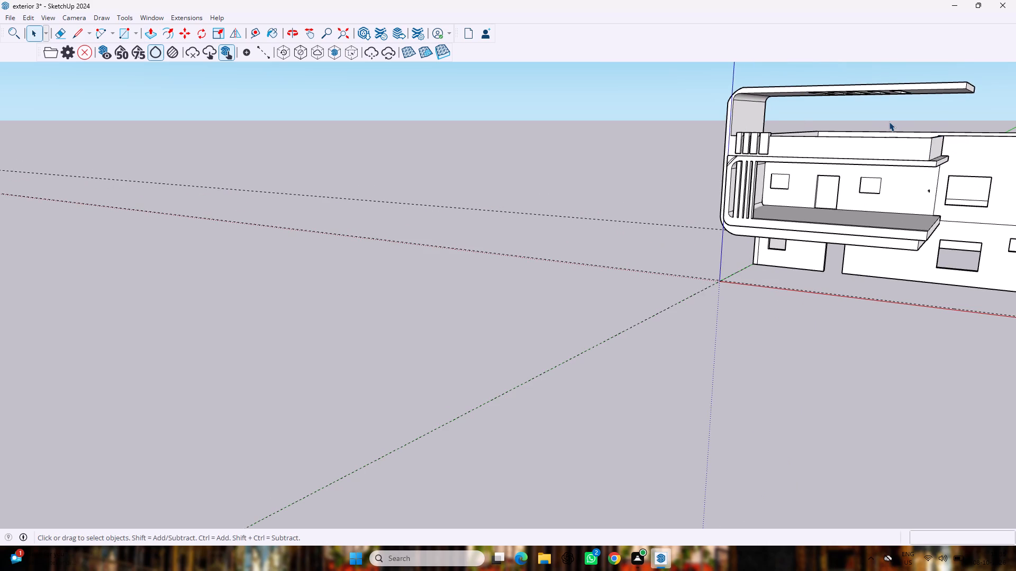
pyautogui.moveTo(885, 121); pyautogui.dragTo(887, 162, button='middle')
pyautogui.scroll(3, 878, 141)
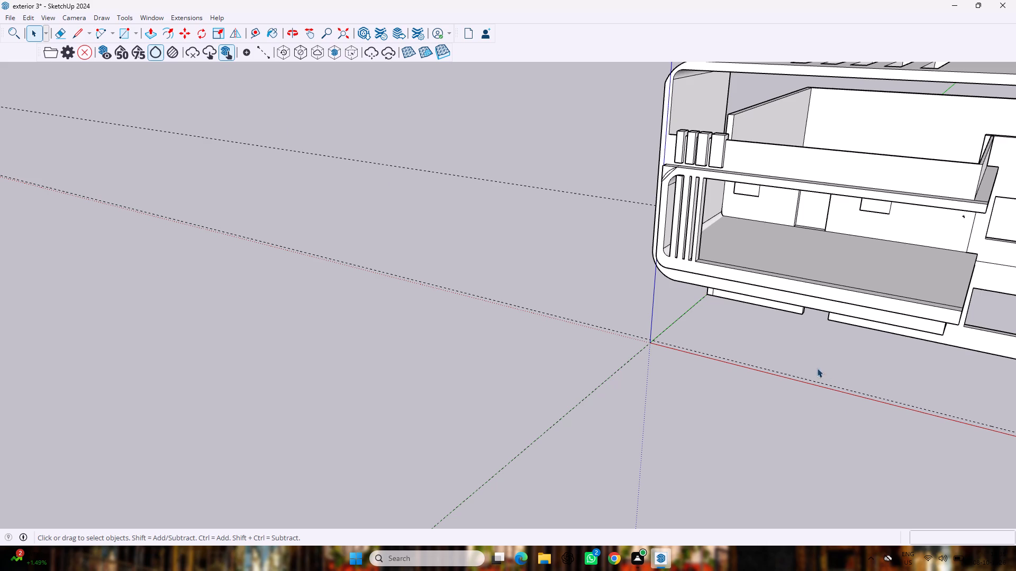
pyautogui.scroll(1, 747, 370)
pyautogui.moveTo(750, 373); pyautogui.dragTo(788, 327, button='middle')
pyautogui.scroll(1, 760, 375)
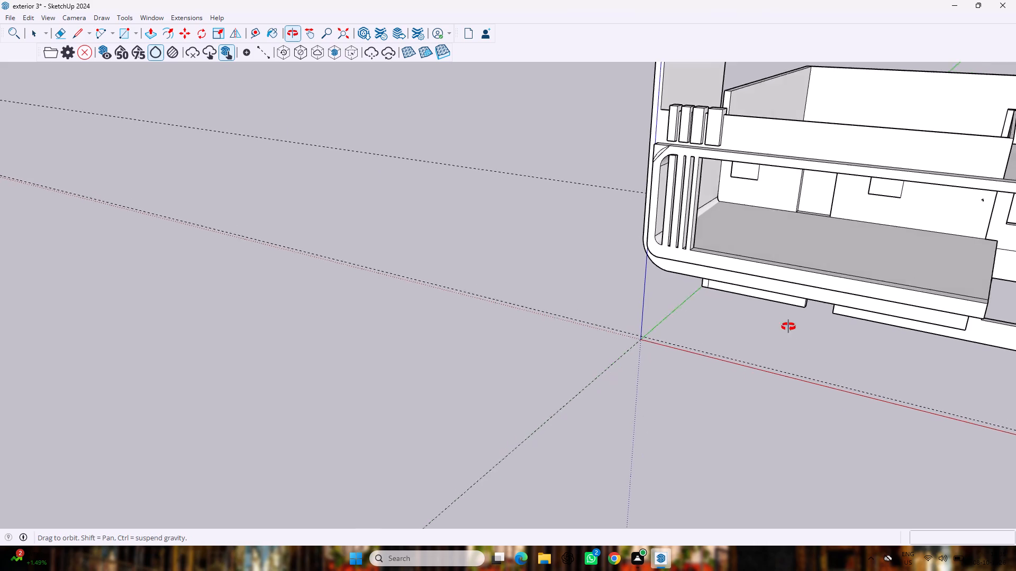
pyautogui.moveTo(788, 327); pyautogui.dragTo(811, 271, button='middle')
pyautogui.scroll(-2, 811, 271)
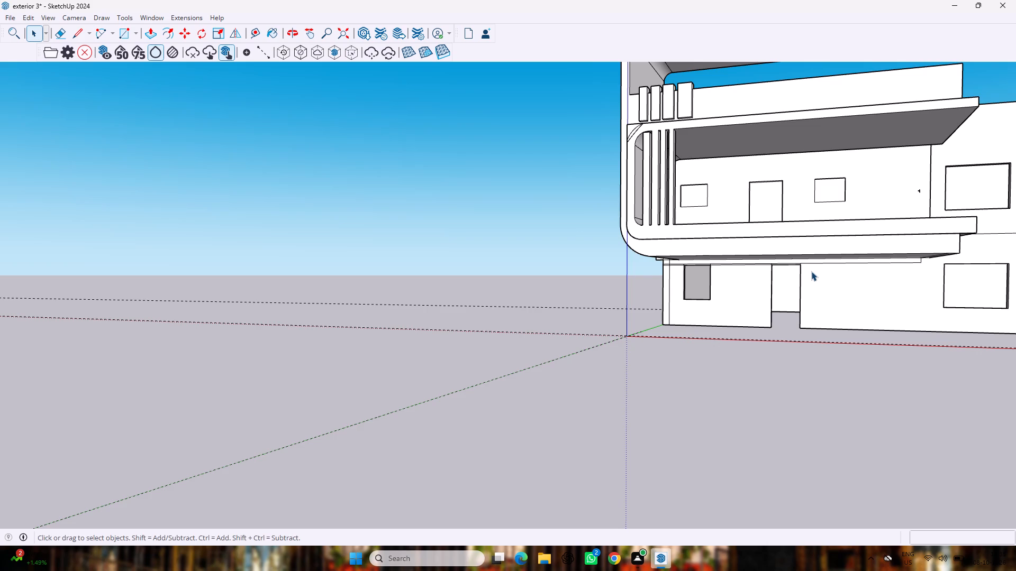
pyautogui.scroll(-2, 811, 271)
pyautogui.moveTo(830, 286); pyautogui.dragTo(834, 335, button='middle')
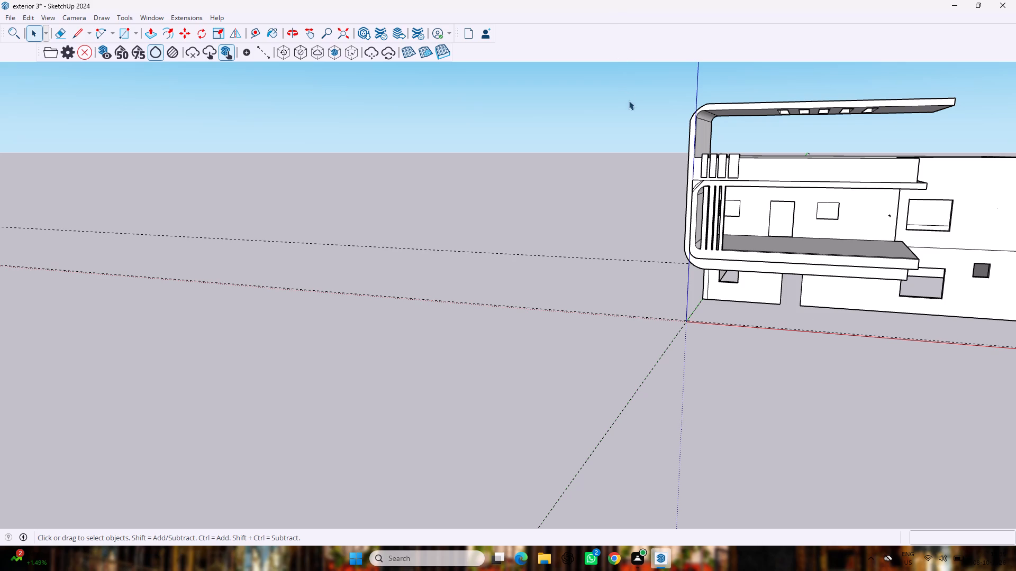
# Push/Pull the fourth block's outer side face 4" inward to narrow the block.
pyautogui.scroll(4, 724, 169)
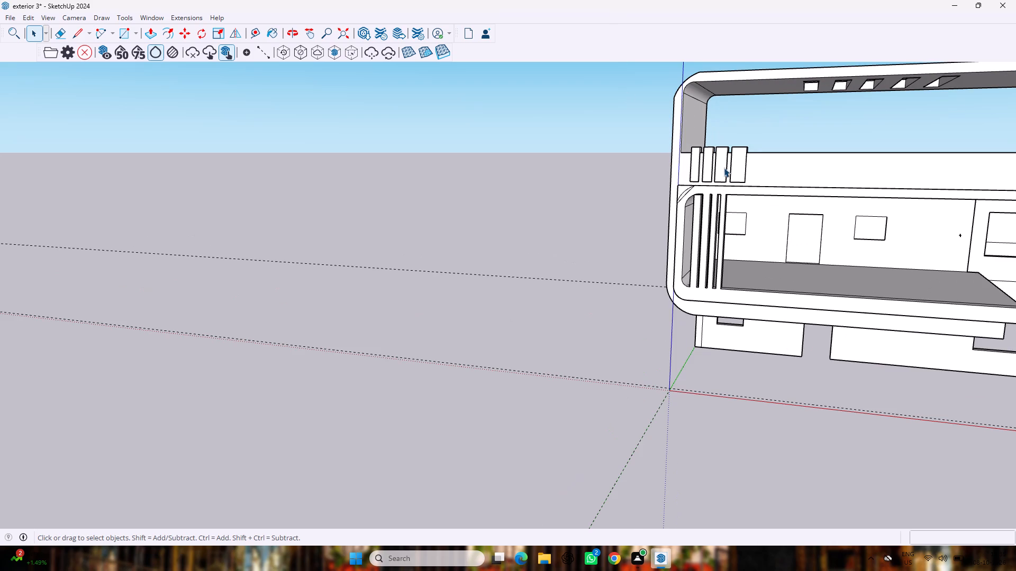
pyautogui.scroll(3, 715, 123)
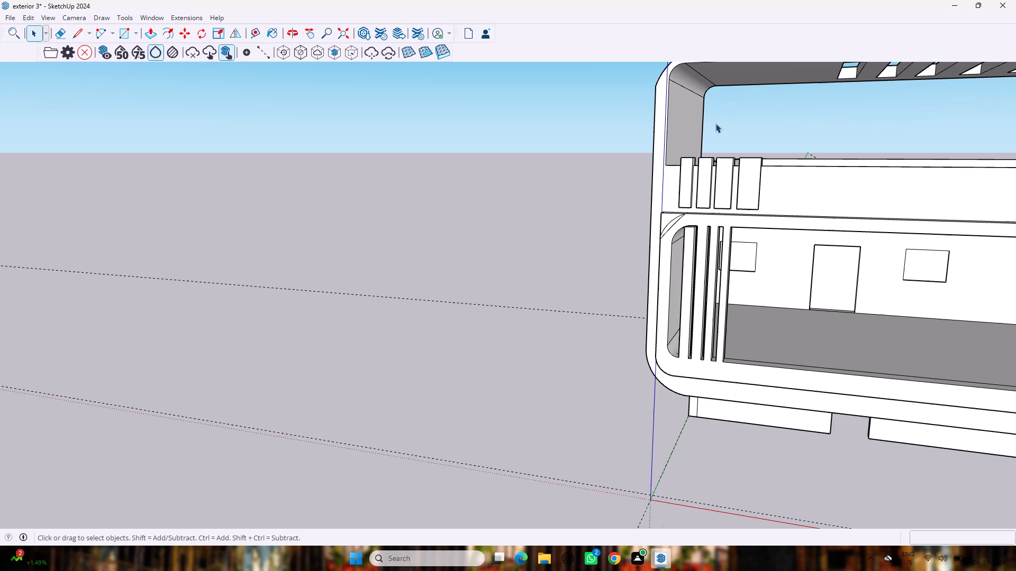
pyautogui.scroll(7, 687, 164)
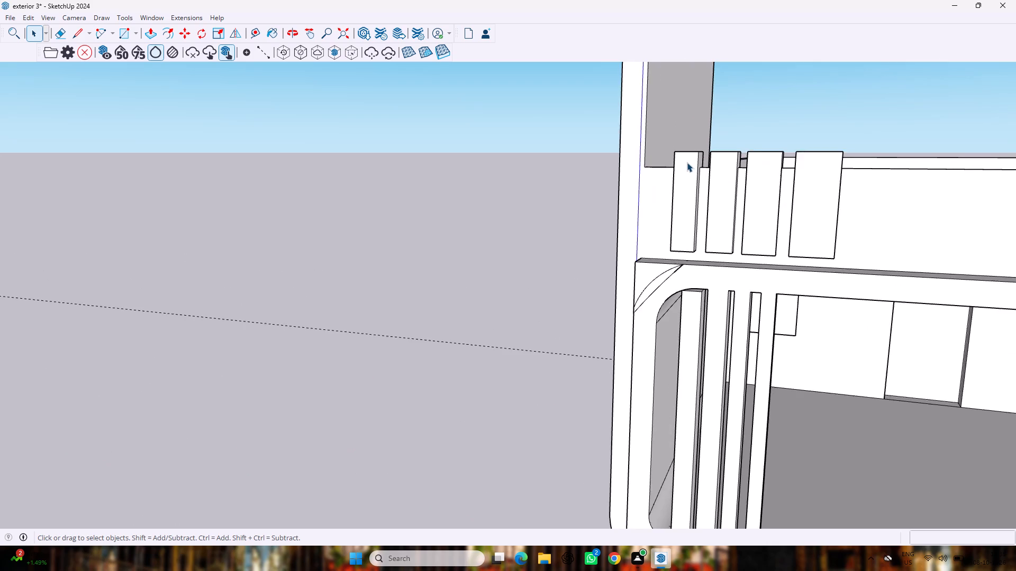
pyautogui.scroll(2, 687, 162)
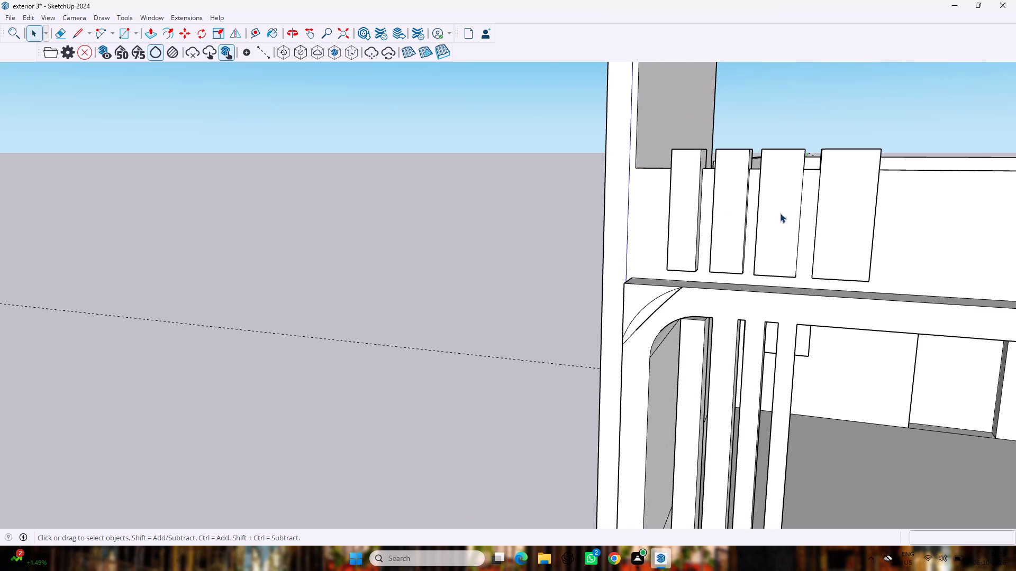
pyautogui.press('p')
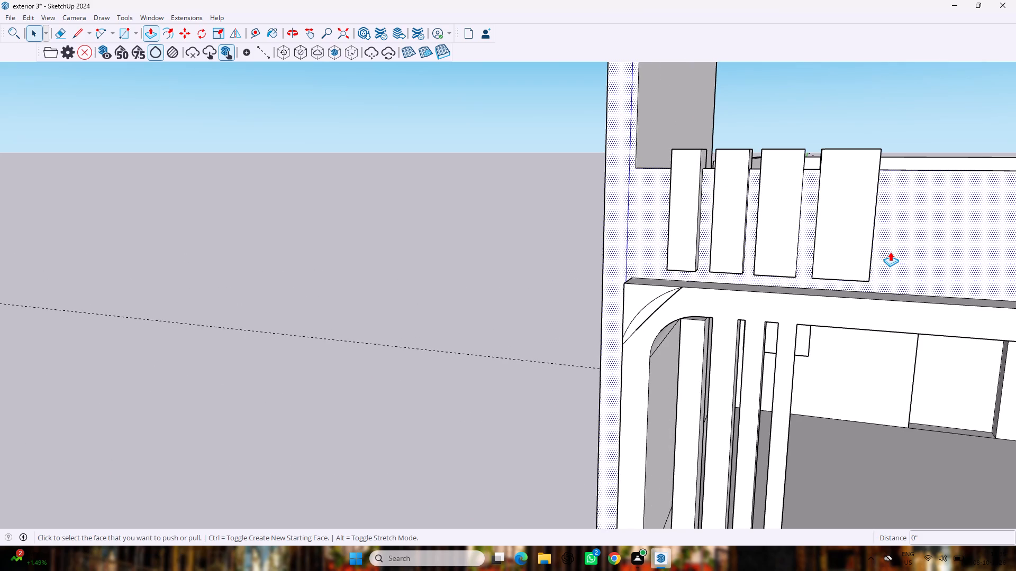
pyautogui.moveTo(889, 173); pyautogui.dragTo(734, 180, button='middle')
pyautogui.scroll(1, 891, 176)
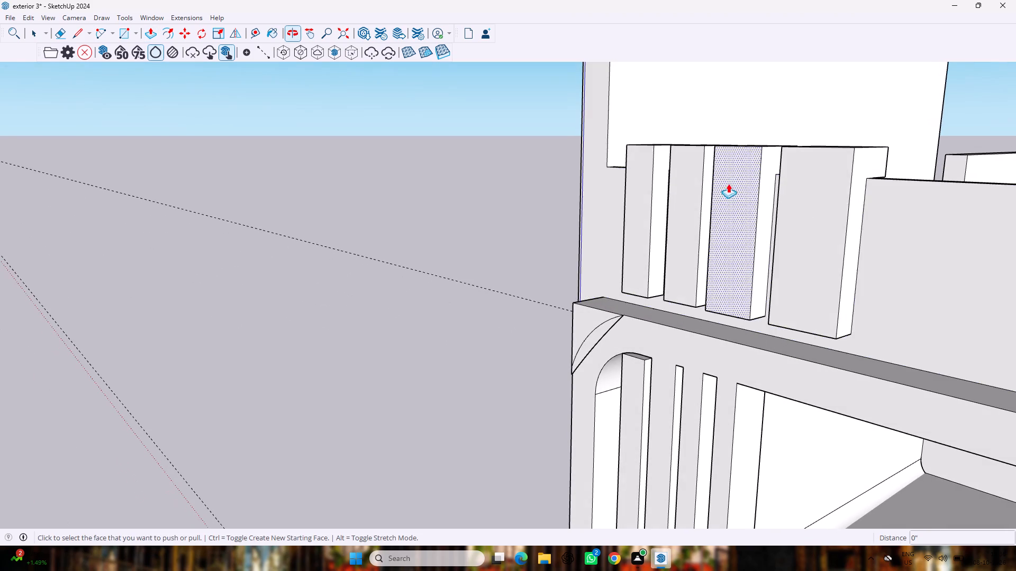
pyautogui.moveTo(850, 226); pyautogui.dragTo(837, 209)
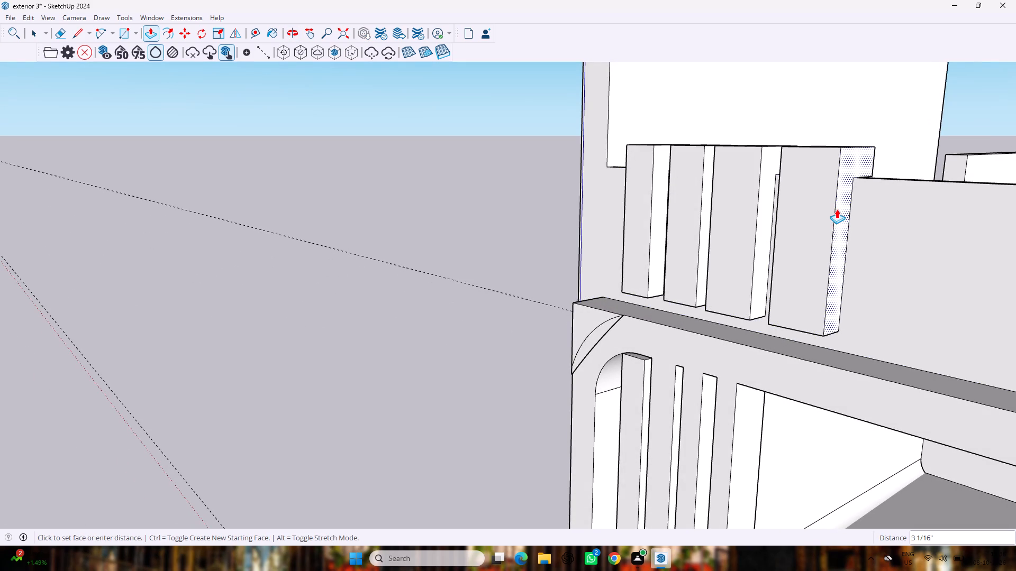
pyautogui.moveTo(837, 209); pyautogui.dragTo(833, 206)
pyautogui.moveTo(541, 182); pyautogui.dragTo(716, 213, button='middle')
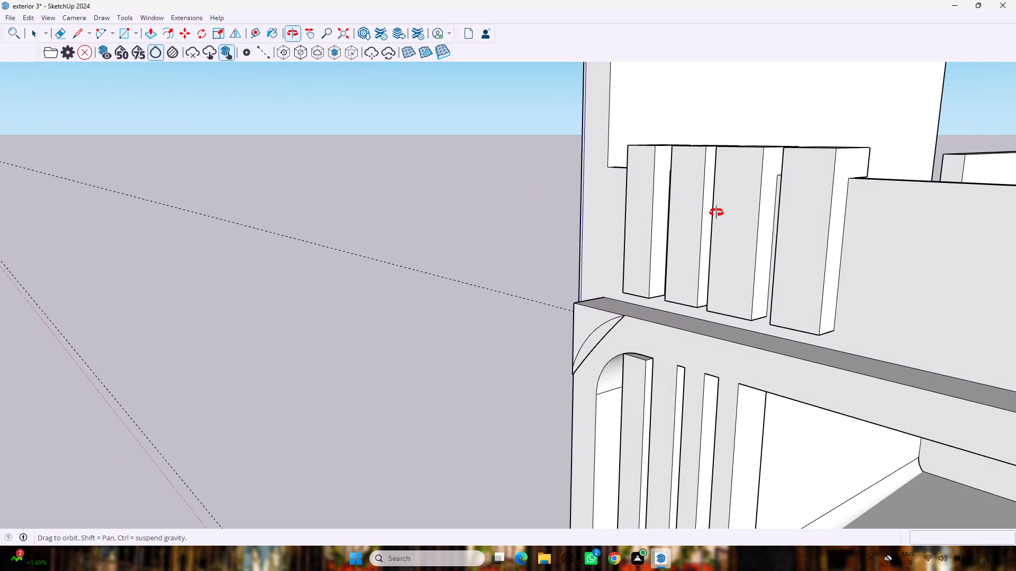
pyautogui.moveTo(716, 213); pyautogui.dragTo(810, 208, button='middle')
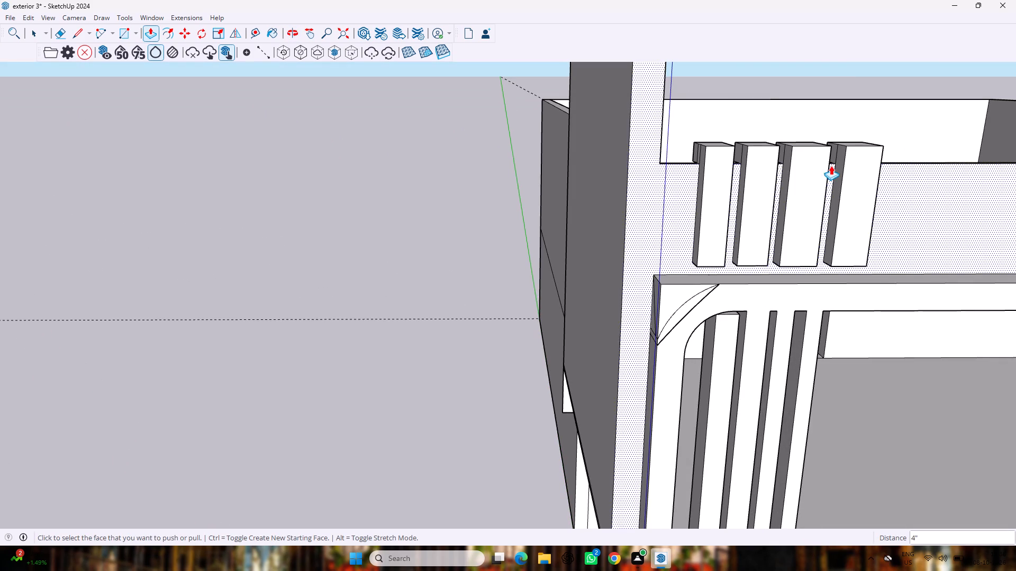
# Push/Pull the third block's outer side face 1 3/4" inward to narrow the block on the balcony wall.
pyautogui.moveTo(840, 166); pyautogui.dragTo(681, 178, button='middle')
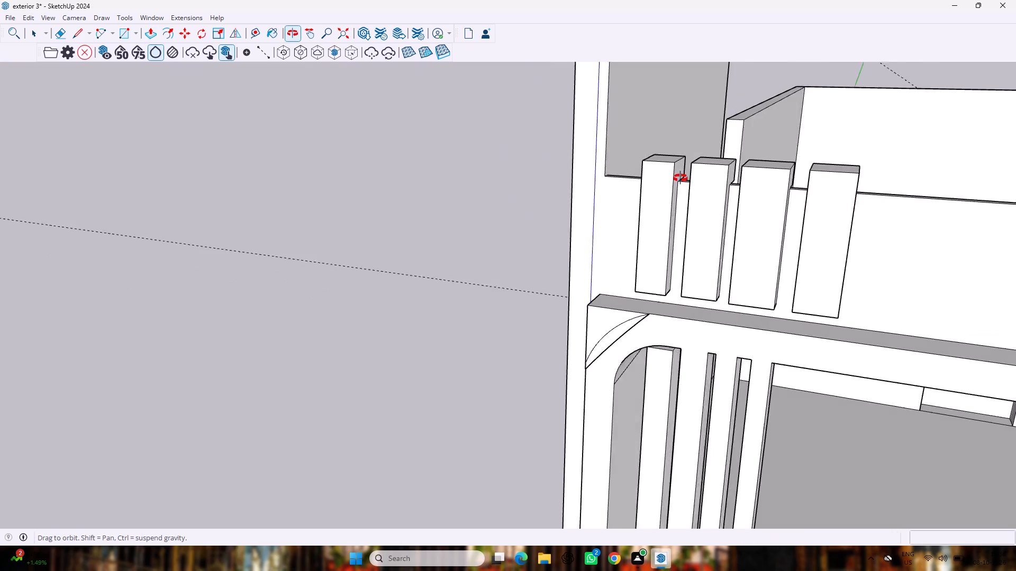
pyautogui.moveTo(681, 178); pyautogui.dragTo(654, 200, button='middle')
pyautogui.moveTo(747, 246); pyautogui.dragTo(745, 246)
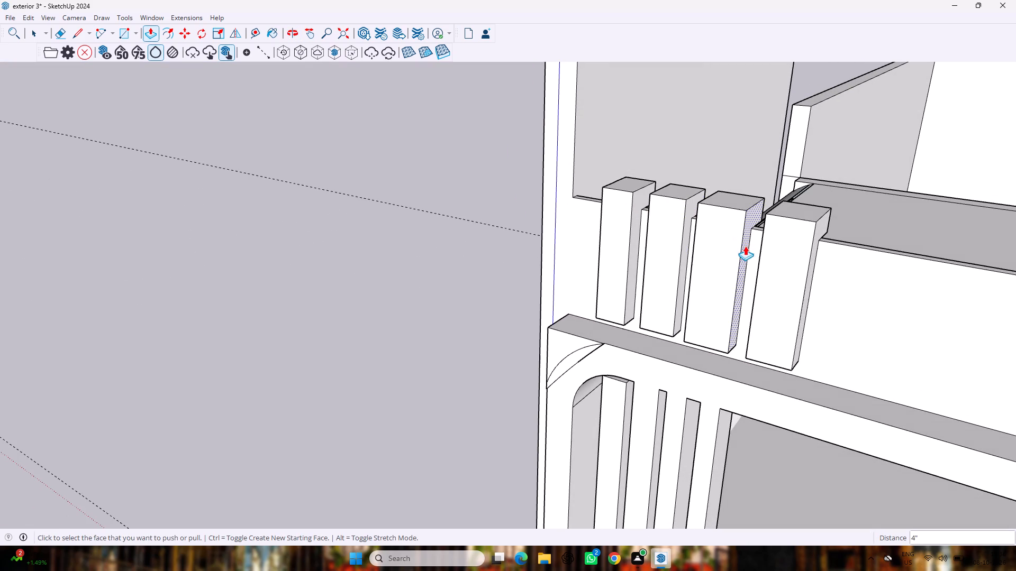
pyautogui.moveTo(745, 246); pyautogui.dragTo(740, 244)
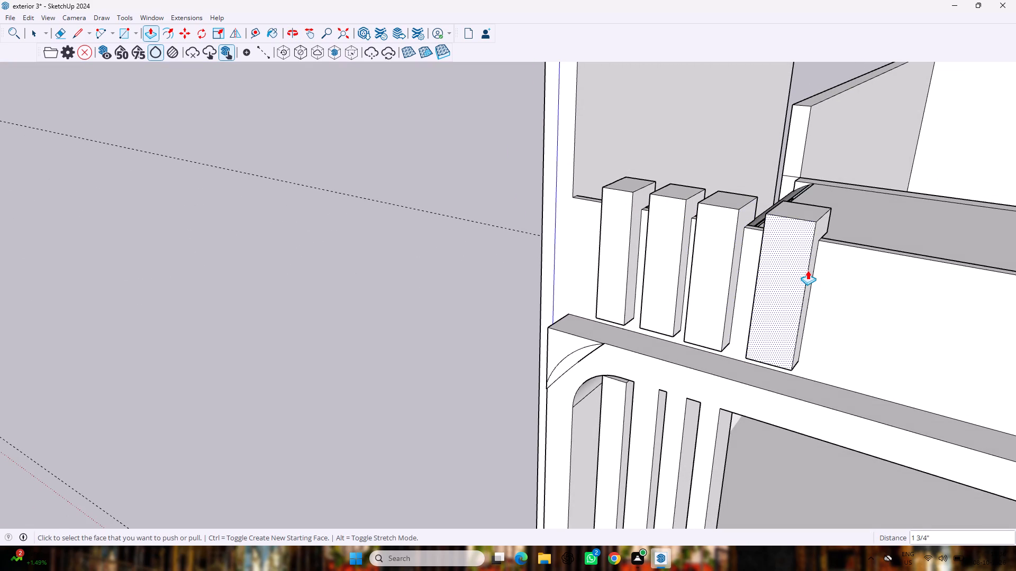
# Push/Pull the fourth block's outer side face 2 5/8" inward to narrow the block further.
pyautogui.moveTo(810, 272); pyautogui.dragTo(798, 262)
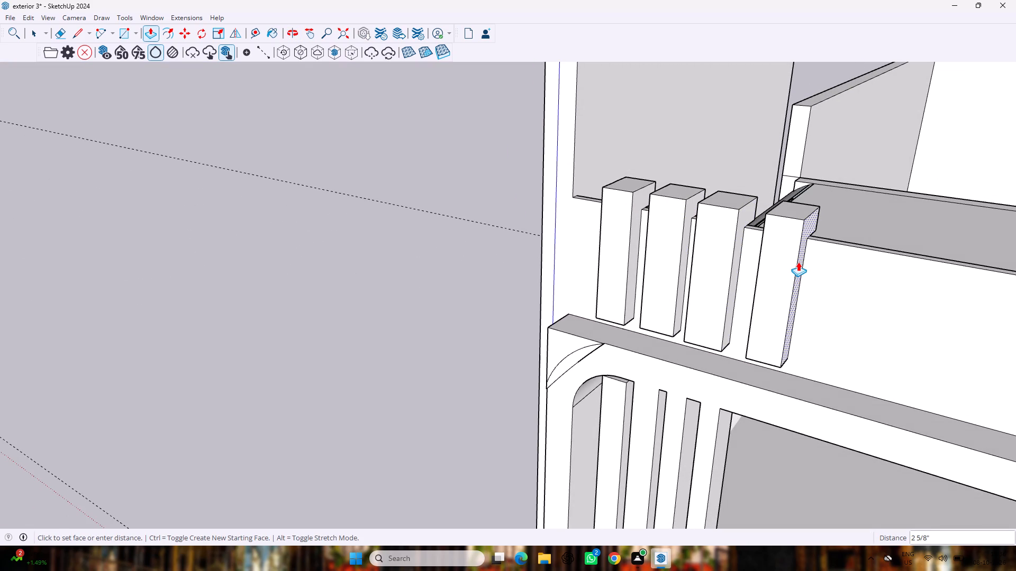
pyautogui.moveTo(798, 262); pyautogui.dragTo(801, 262)
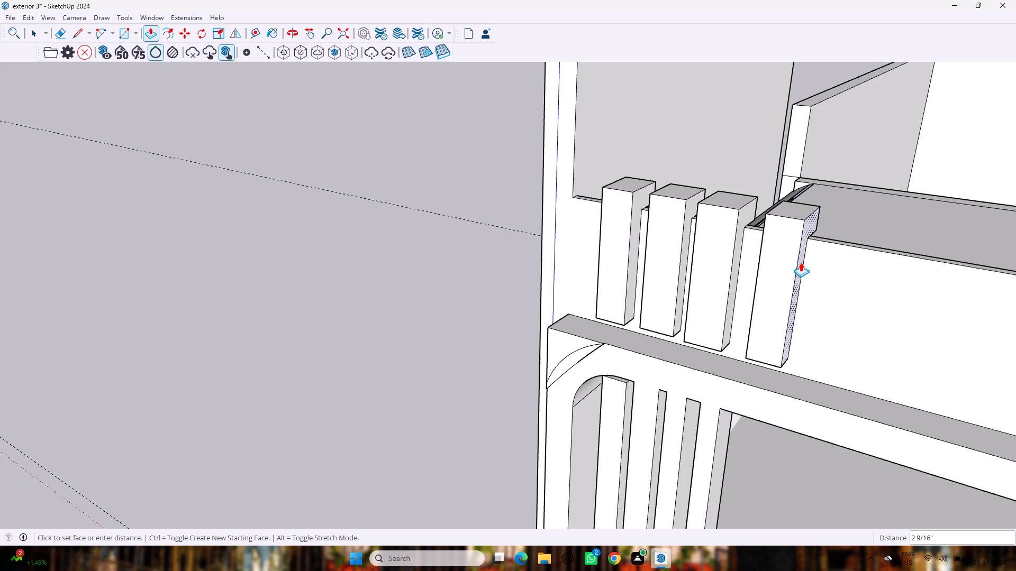
pyautogui.moveTo(801, 262); pyautogui.dragTo(800, 261)
# Examine the row of four blocks and the front exterior of the house from several angles and distances.
pyautogui.moveTo(504, 200); pyautogui.dragTo(747, 169, button='middle')
pyautogui.middleClick(747, 169)
pyautogui.scroll(-6, 747, 169)
pyautogui.scroll(1, 694, 144)
pyautogui.scroll(-2, 693, 145)
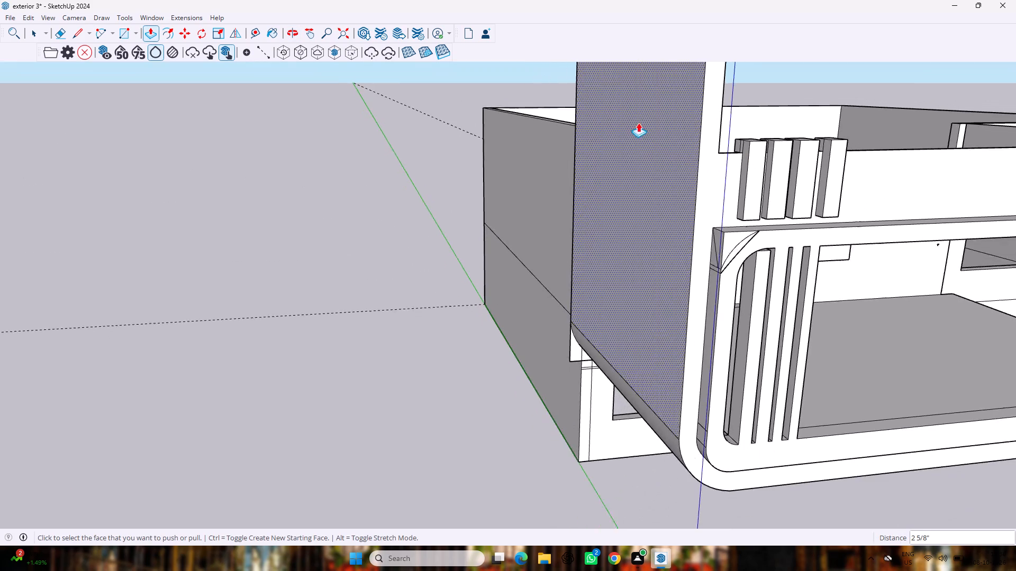
pyautogui.scroll(-8, 638, 123)
pyautogui.scroll(-3, 594, 110)
pyautogui.moveTo(710, 276); pyautogui.dragTo(650, 283, button='middle')
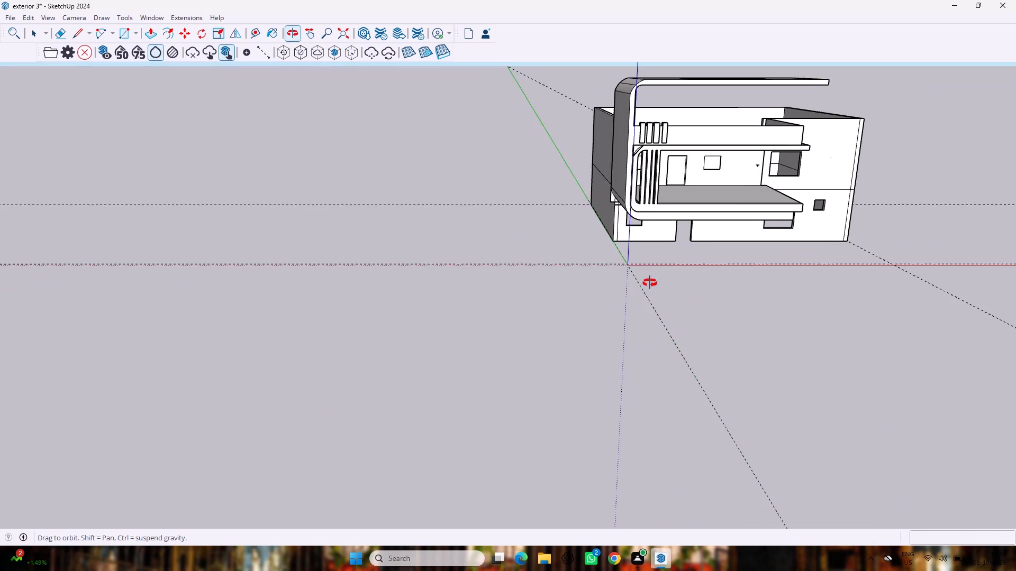
pyautogui.moveTo(650, 283); pyautogui.dragTo(647, 278, button='middle')
pyautogui.scroll(3, 641, 248)
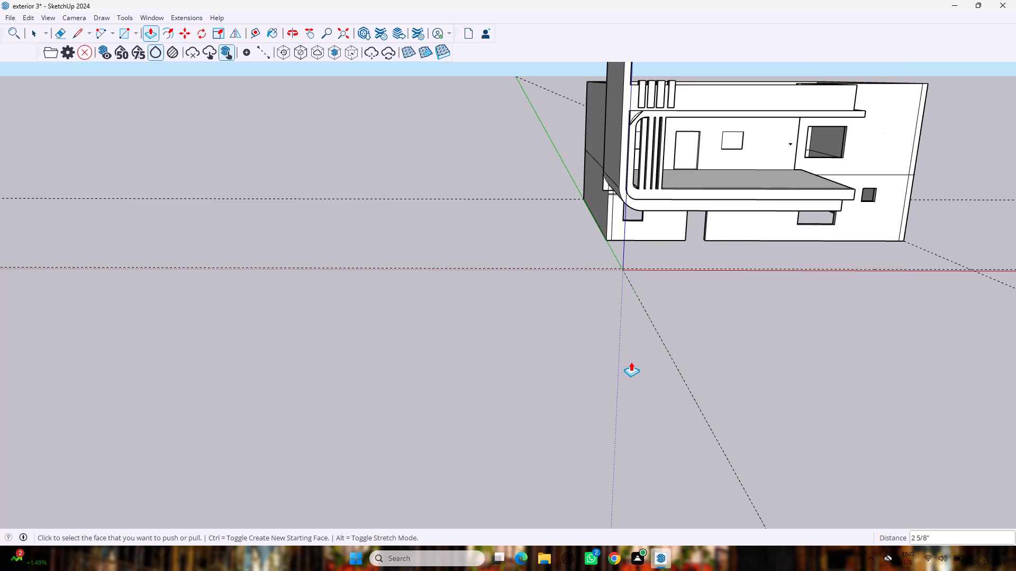
pyautogui.scroll(-1, 633, 365)
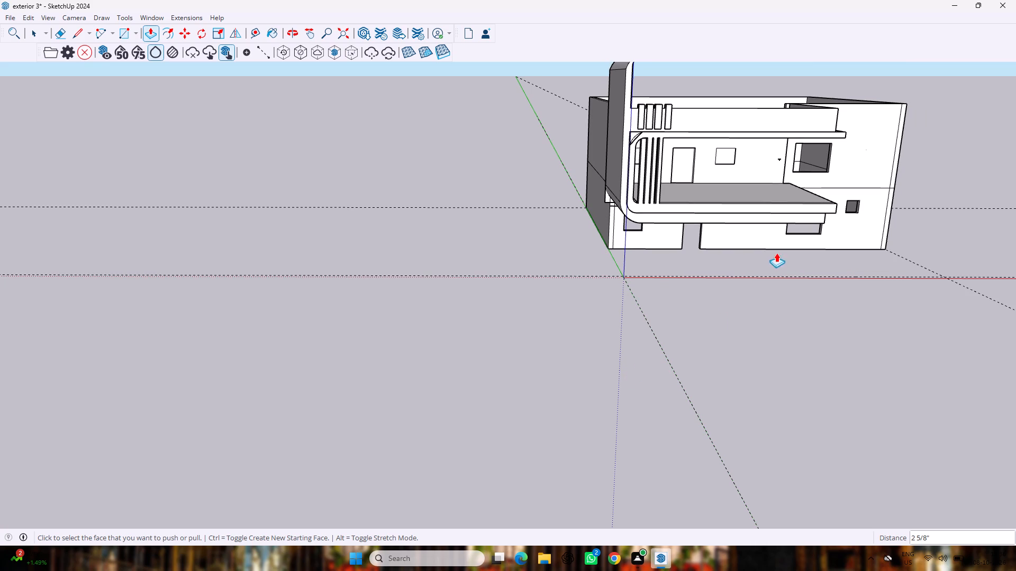
pyautogui.moveTo(880, 91); pyautogui.dragTo(712, 106, button='middle')
pyautogui.scroll(3, 698, 106)
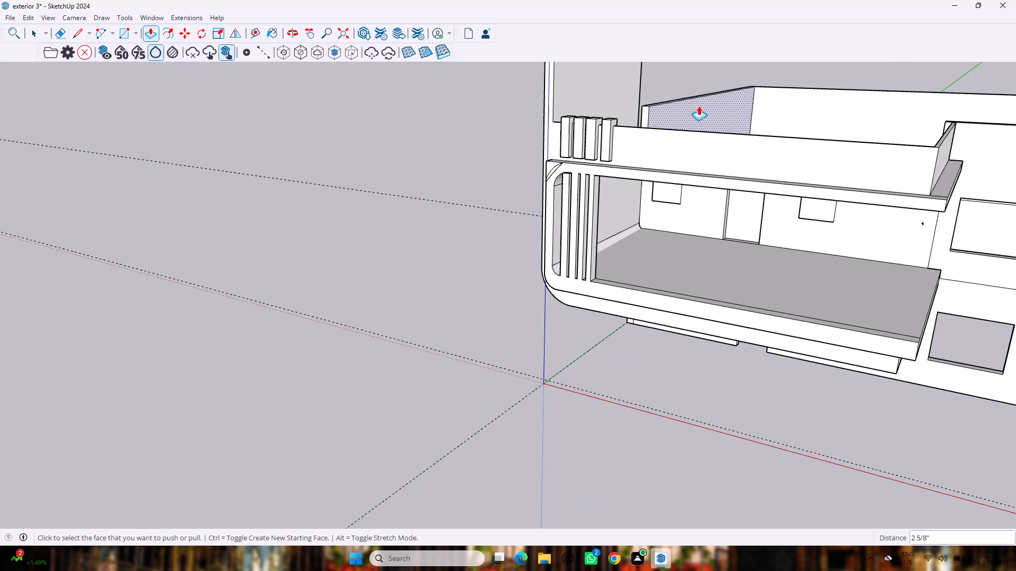
pyautogui.scroll(-1, 748, 155)
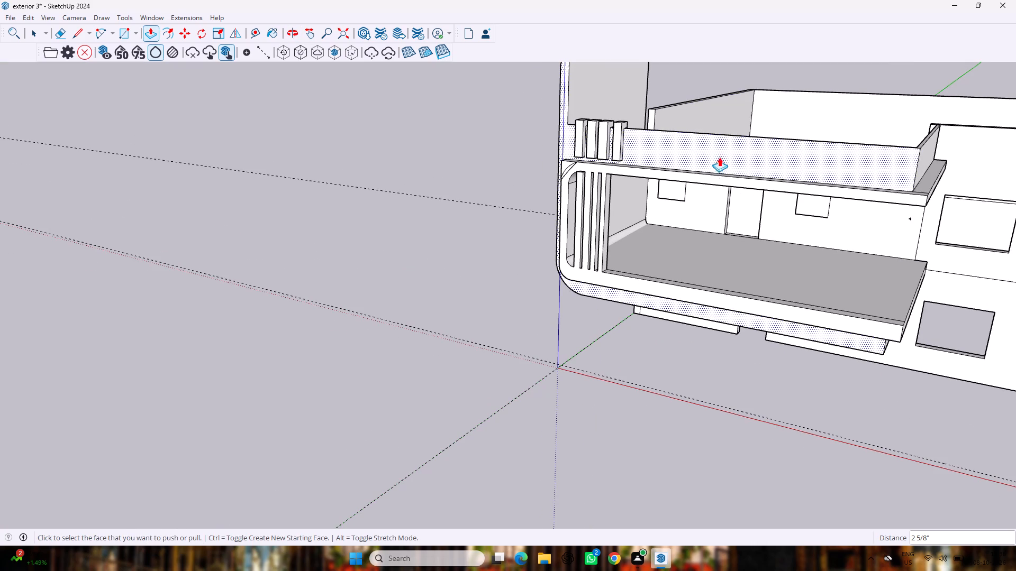
# Draw a horizontal rectangle about 4' by 1' 8" on the balcony wall's front face, beside the fourth block.
pyautogui.press('r')
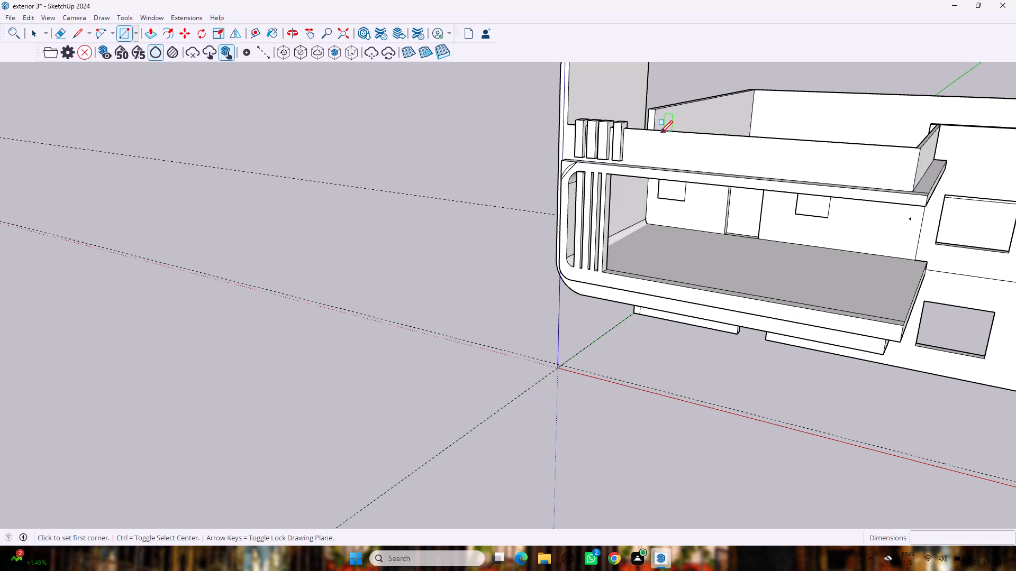
pyautogui.scroll(3, 660, 133)
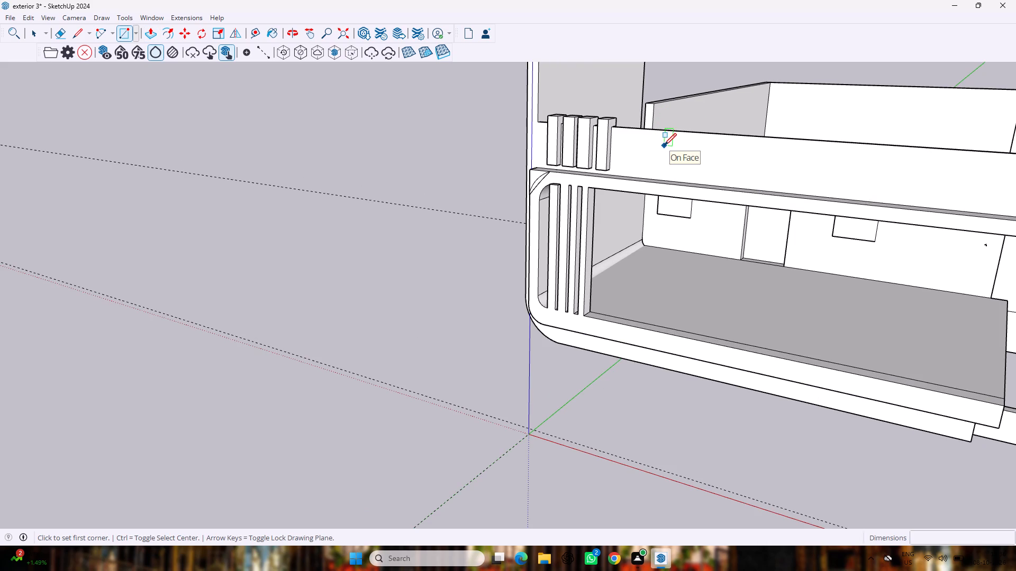
pyautogui.click(661, 137)
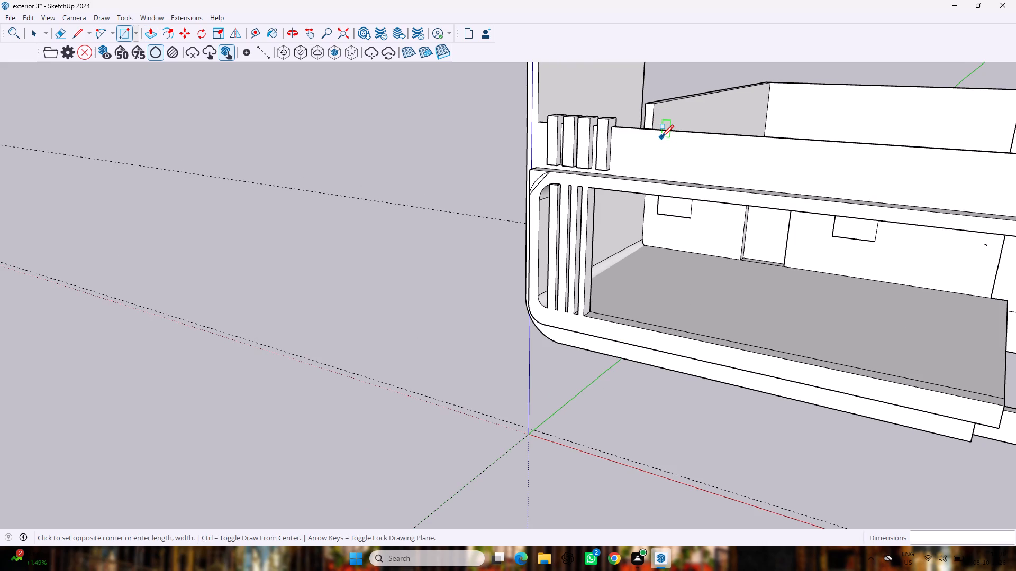
pyautogui.click(725, 170)
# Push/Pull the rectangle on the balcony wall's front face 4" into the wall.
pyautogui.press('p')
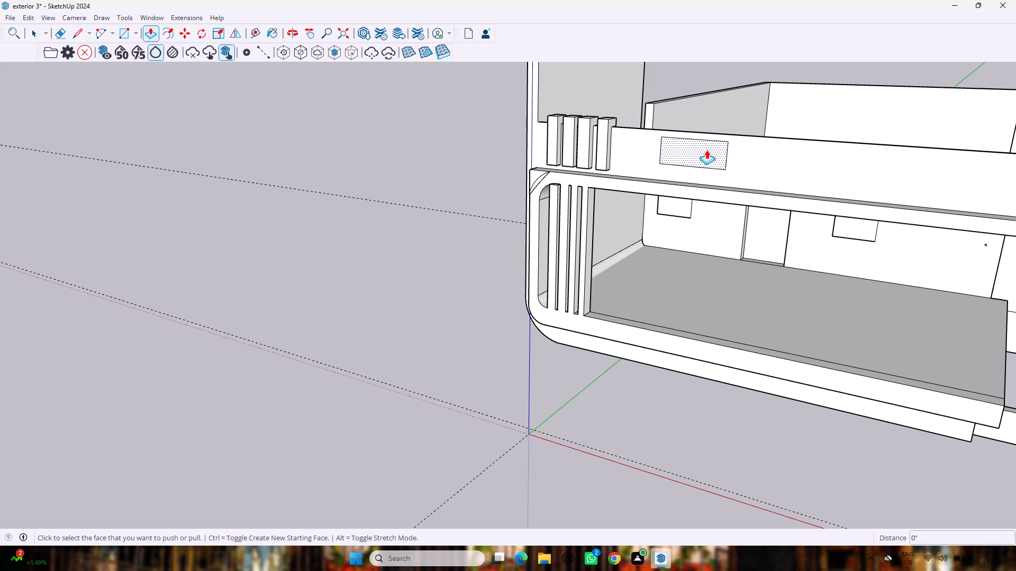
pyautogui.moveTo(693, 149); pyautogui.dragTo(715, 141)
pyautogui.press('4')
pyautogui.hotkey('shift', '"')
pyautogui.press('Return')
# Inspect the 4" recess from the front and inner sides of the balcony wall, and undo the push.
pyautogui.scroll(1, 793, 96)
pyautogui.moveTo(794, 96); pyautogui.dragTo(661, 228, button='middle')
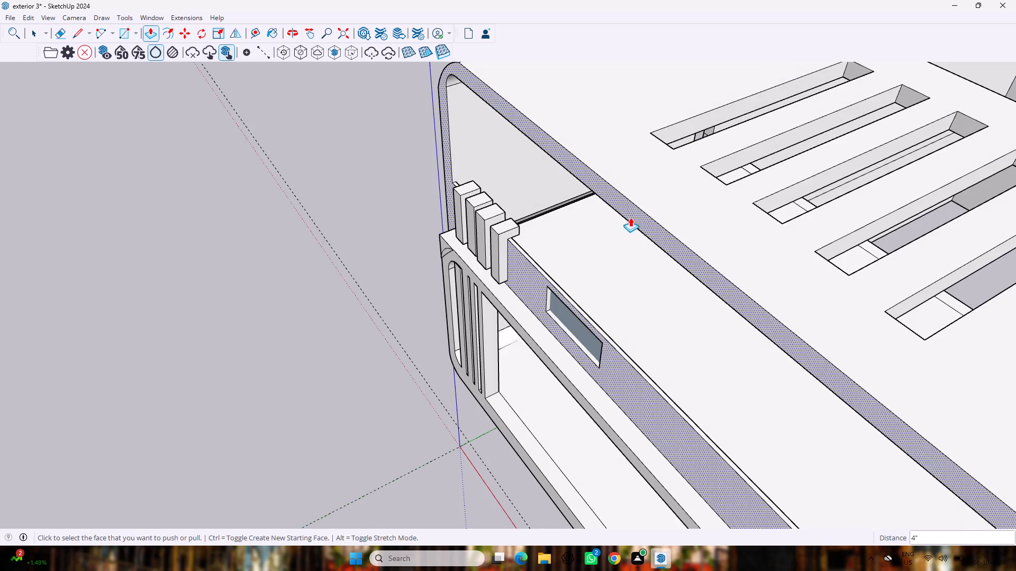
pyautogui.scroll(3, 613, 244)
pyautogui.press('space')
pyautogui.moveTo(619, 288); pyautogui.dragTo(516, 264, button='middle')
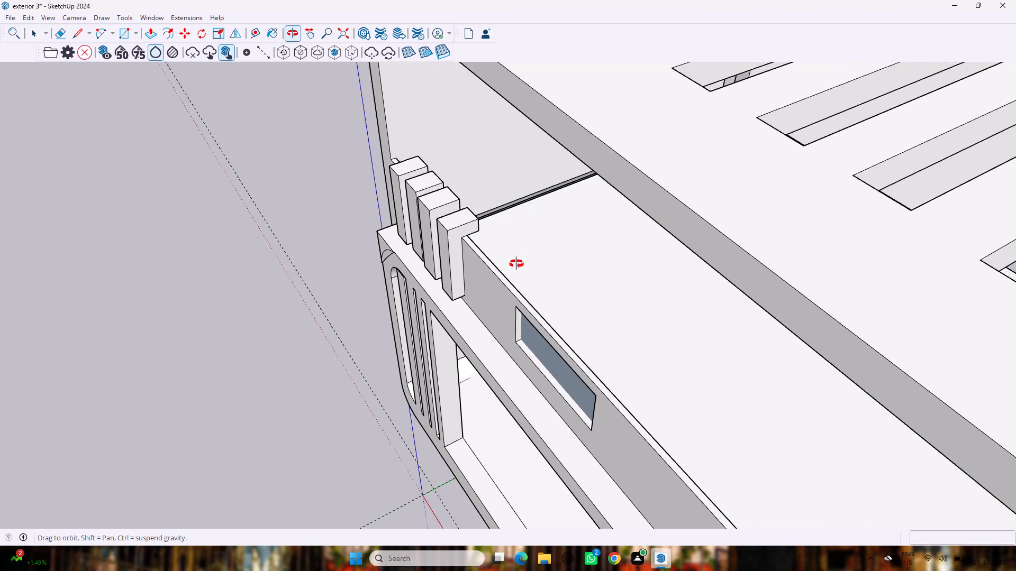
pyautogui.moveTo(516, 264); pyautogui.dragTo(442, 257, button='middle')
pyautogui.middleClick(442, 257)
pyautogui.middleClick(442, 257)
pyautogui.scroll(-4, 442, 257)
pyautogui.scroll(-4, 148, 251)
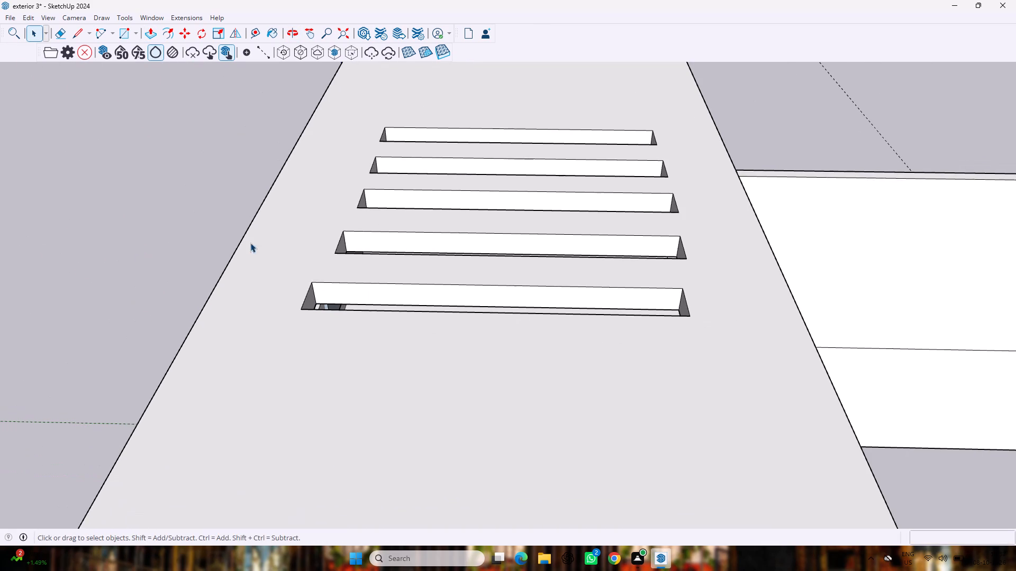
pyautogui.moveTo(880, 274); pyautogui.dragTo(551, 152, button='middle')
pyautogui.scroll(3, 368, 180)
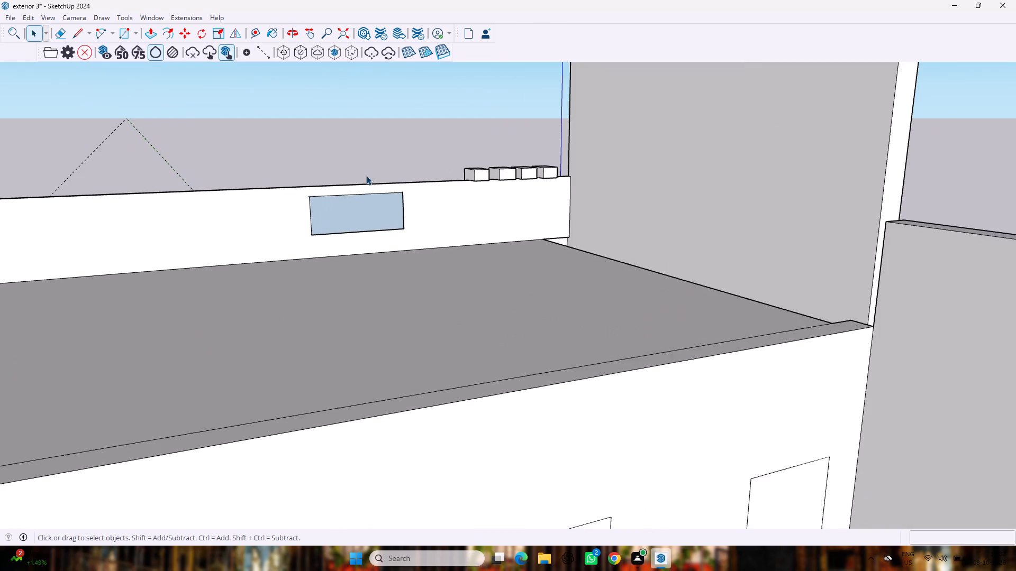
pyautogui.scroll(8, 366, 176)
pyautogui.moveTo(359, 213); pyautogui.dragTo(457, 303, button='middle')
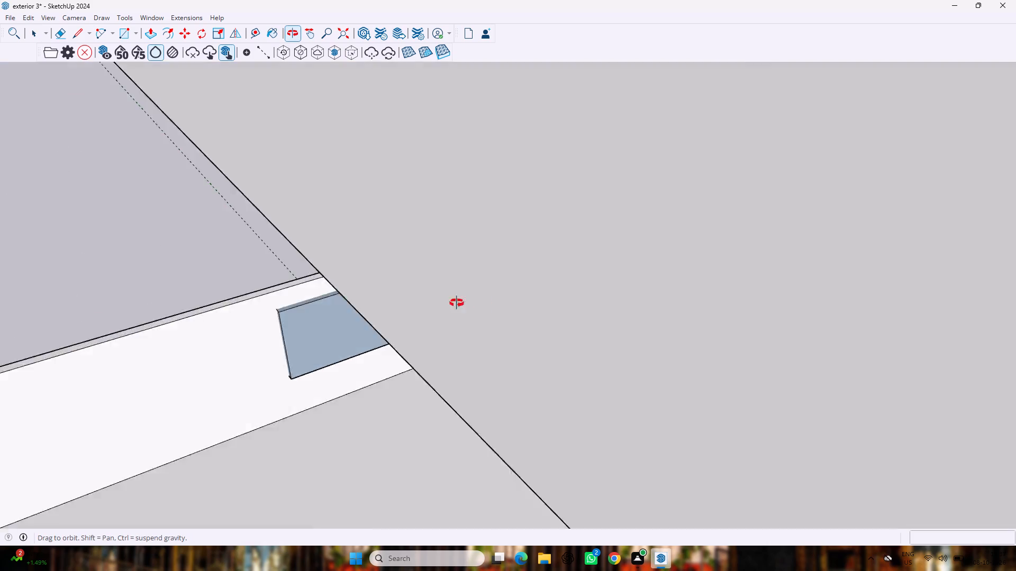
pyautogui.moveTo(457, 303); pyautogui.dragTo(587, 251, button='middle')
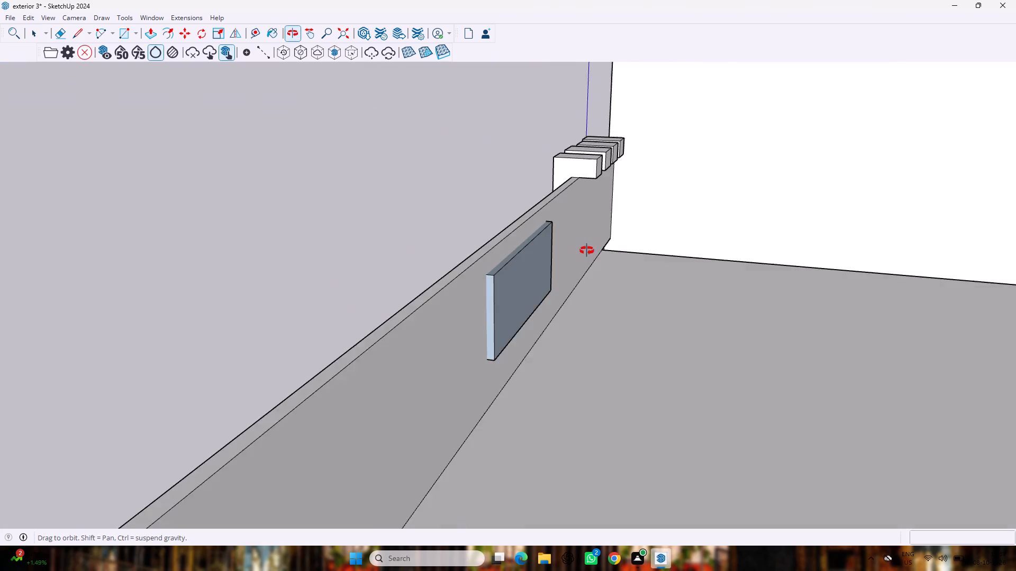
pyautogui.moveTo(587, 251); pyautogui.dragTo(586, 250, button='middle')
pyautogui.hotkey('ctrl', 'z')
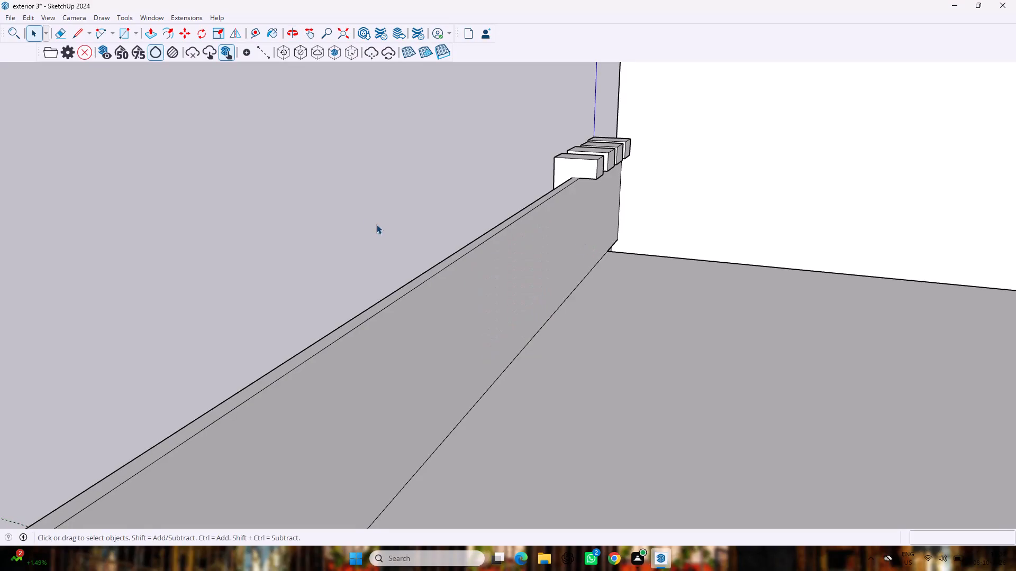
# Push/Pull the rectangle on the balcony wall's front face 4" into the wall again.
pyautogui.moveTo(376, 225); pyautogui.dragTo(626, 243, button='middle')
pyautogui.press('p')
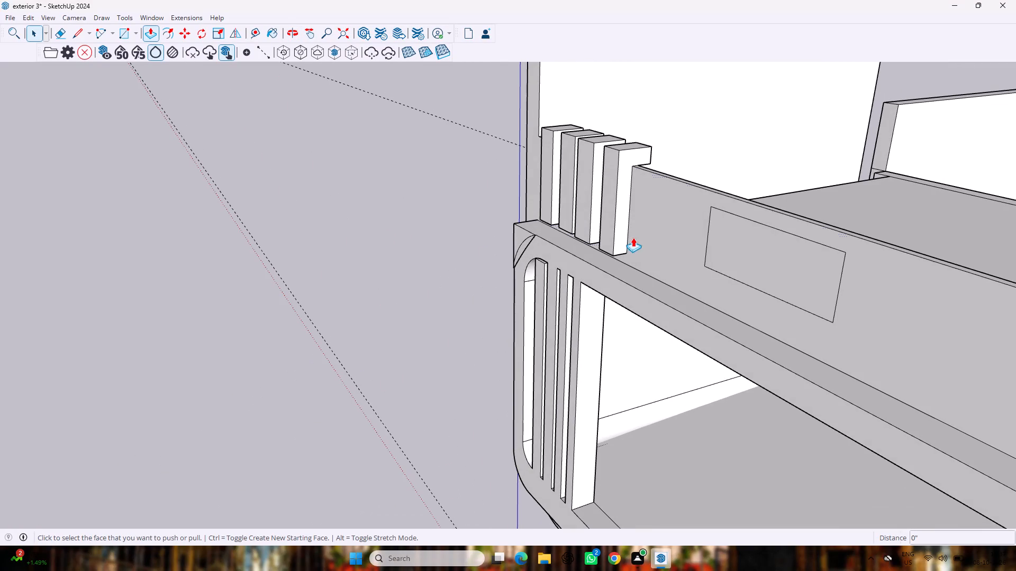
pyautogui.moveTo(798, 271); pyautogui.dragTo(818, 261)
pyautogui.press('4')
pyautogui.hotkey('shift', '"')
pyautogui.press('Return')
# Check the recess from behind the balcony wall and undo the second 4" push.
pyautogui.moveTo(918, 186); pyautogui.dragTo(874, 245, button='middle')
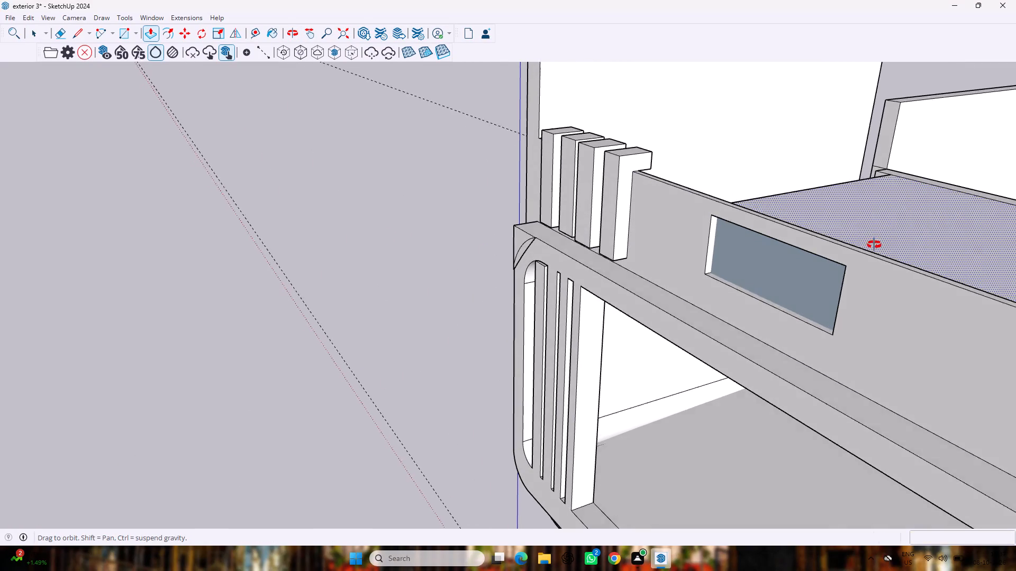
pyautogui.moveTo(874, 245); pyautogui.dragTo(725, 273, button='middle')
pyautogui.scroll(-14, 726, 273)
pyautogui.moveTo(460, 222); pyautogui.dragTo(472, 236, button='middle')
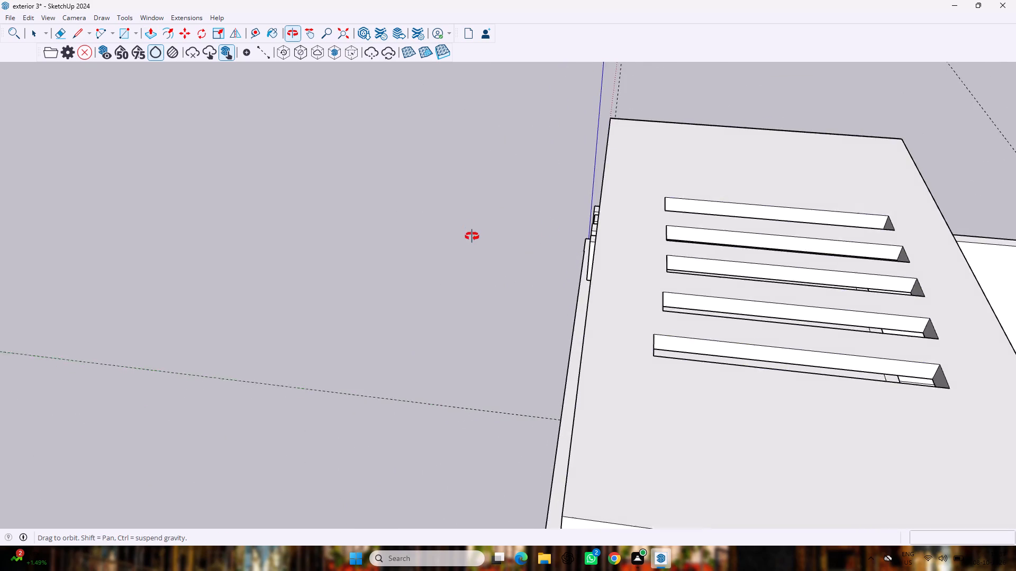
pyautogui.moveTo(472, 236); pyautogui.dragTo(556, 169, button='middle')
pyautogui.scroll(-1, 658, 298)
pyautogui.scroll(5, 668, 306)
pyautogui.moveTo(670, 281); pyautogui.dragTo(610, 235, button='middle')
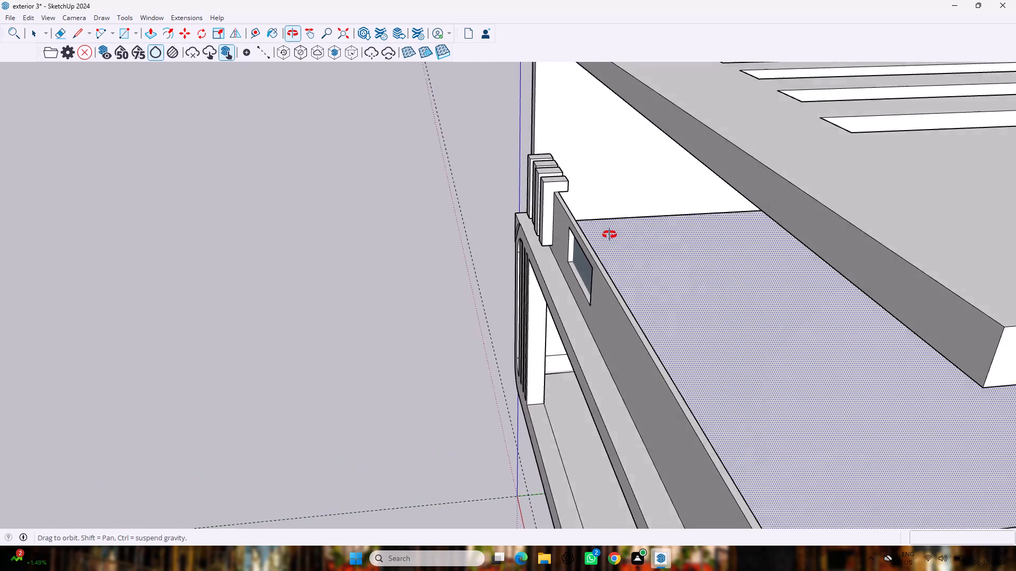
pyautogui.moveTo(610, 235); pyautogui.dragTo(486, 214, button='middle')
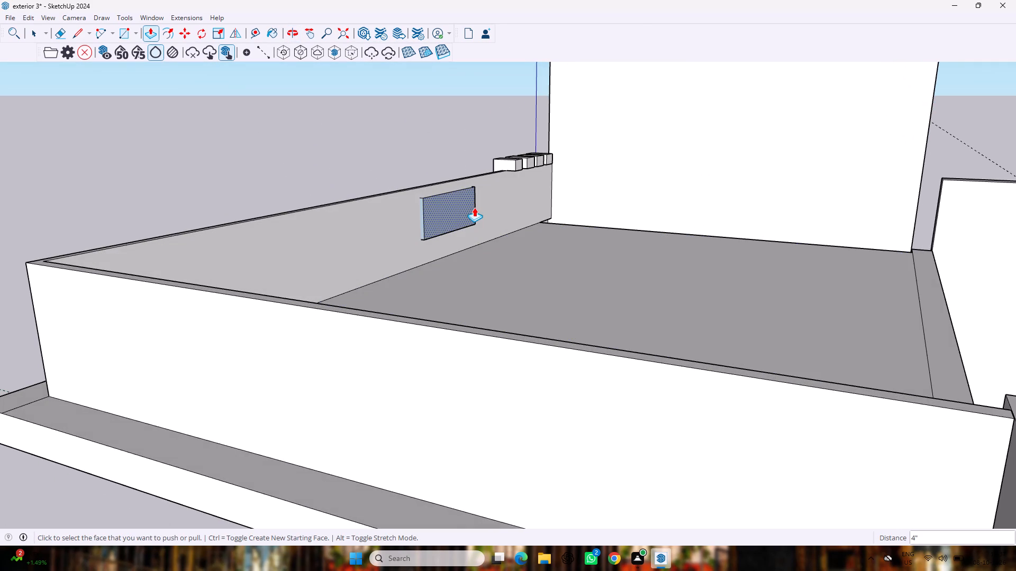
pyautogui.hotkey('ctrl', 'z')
# Push/Pull the rectangle on the balcony wall's front face 1 3/4" into the wall to form a shallow recess.
pyautogui.moveTo(328, 136); pyautogui.dragTo(409, 197, button='middle')
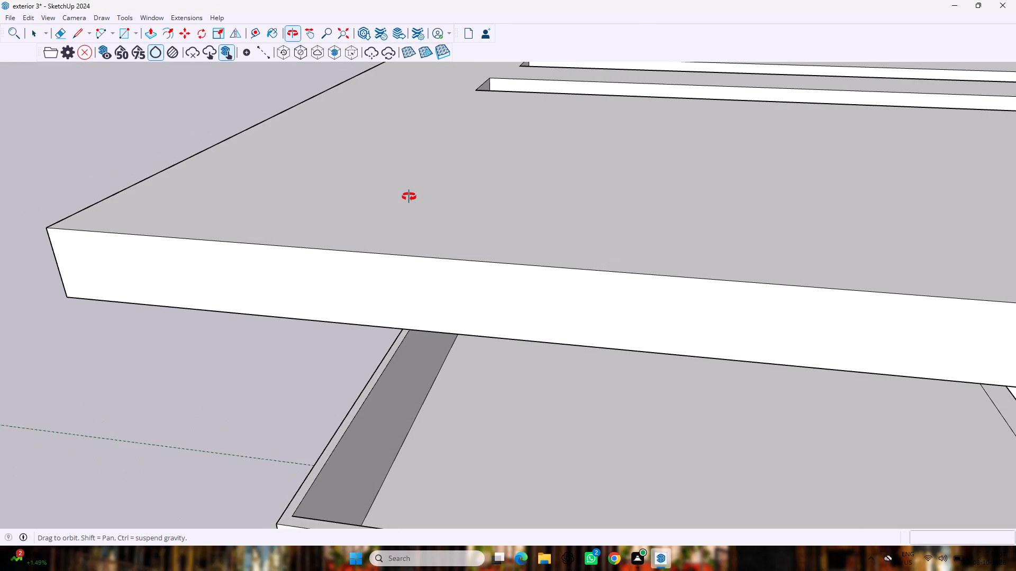
pyautogui.moveTo(409, 197); pyautogui.dragTo(778, 237, button='middle')
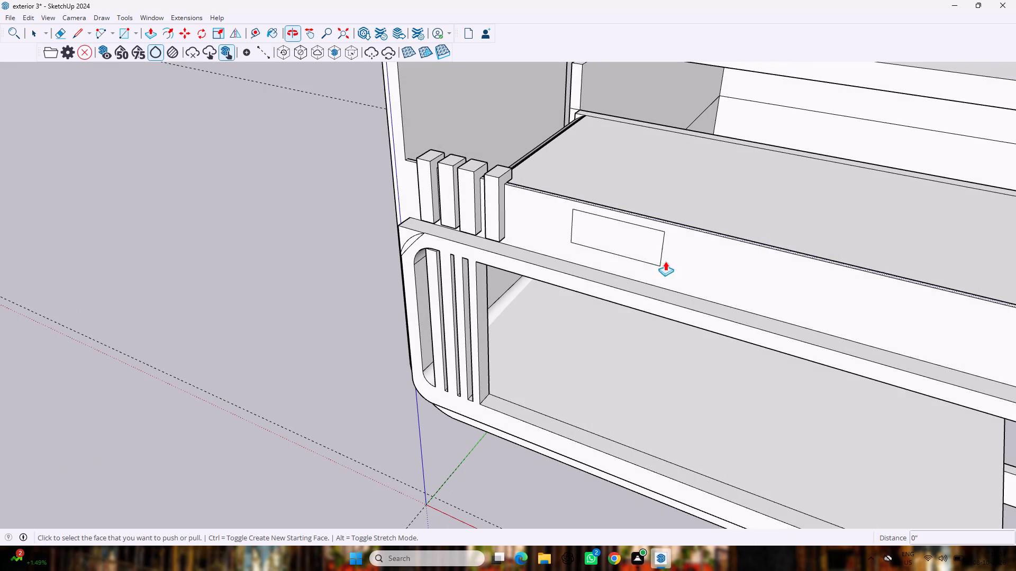
pyautogui.click(628, 245)
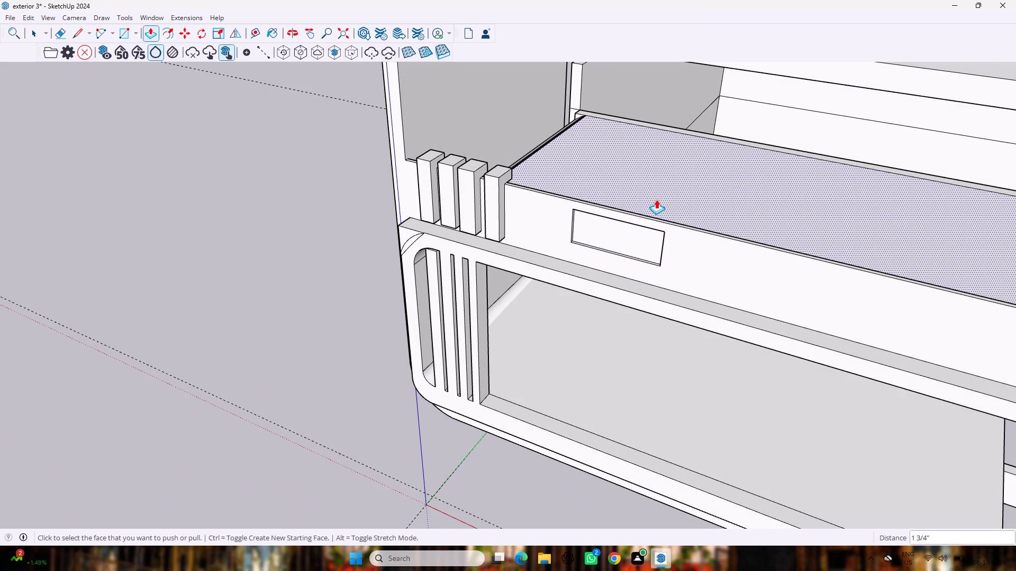
pyautogui.press('space')
# Check the recess from both sides of the balcony wall and open 3D Warehouse.
pyautogui.moveTo(662, 196); pyautogui.dragTo(172, 140, button='middle')
pyautogui.scroll(1, 249, 200)
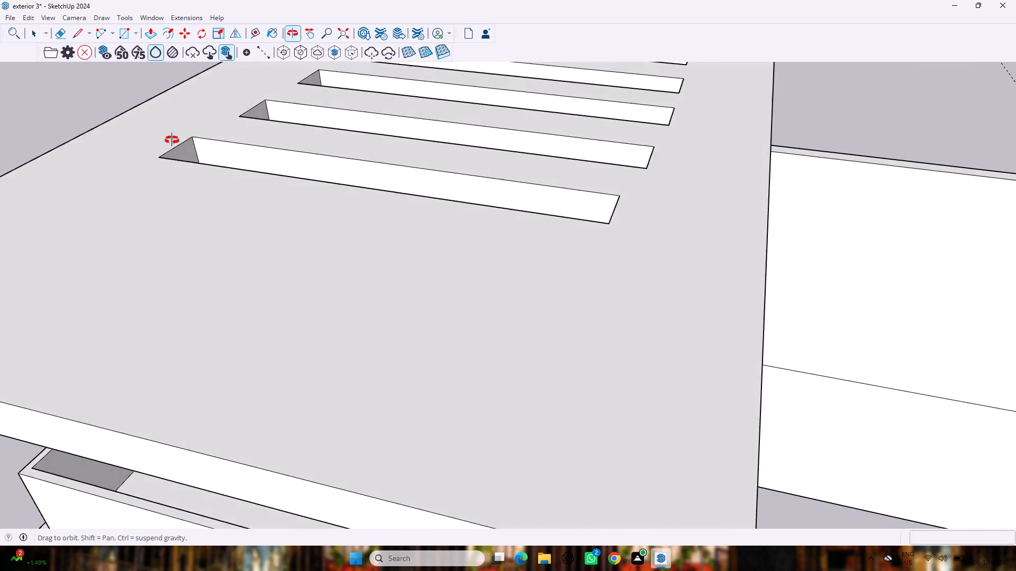
pyautogui.moveTo(172, 140); pyautogui.dragTo(647, 142, button='middle')
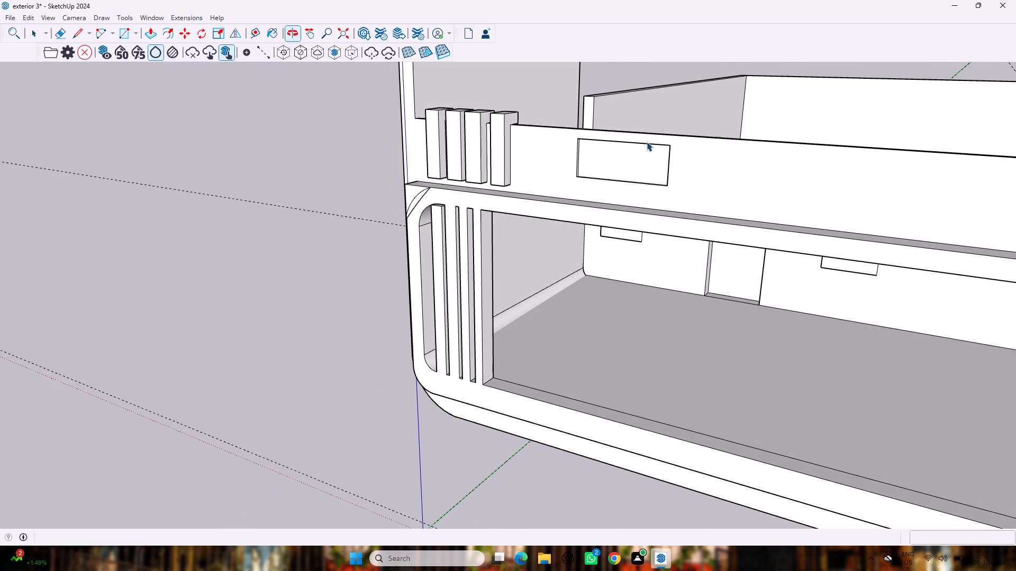
pyautogui.press('space')
pyautogui.scroll(-5, 643, 155)
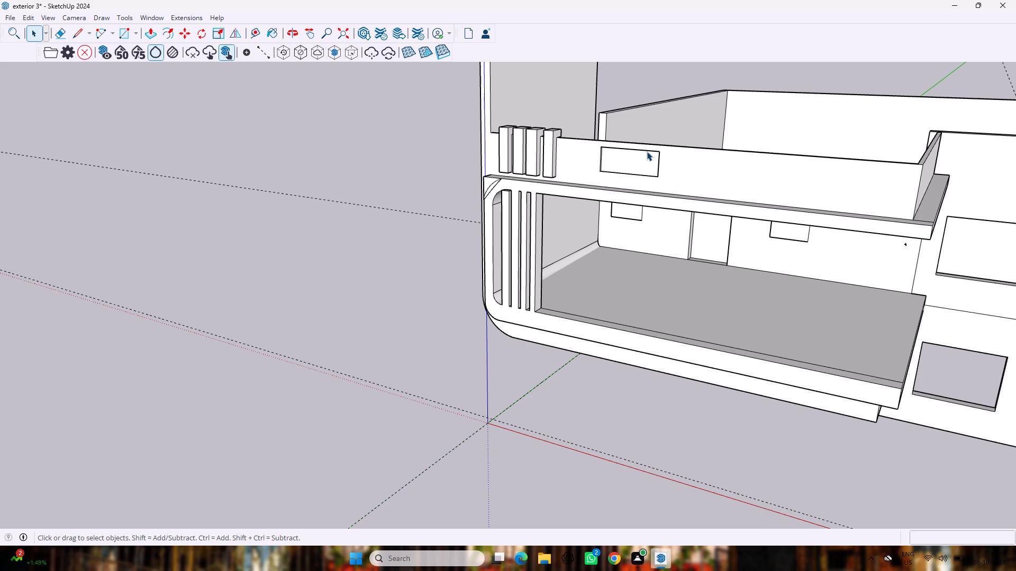
pyautogui.click(159, 16)
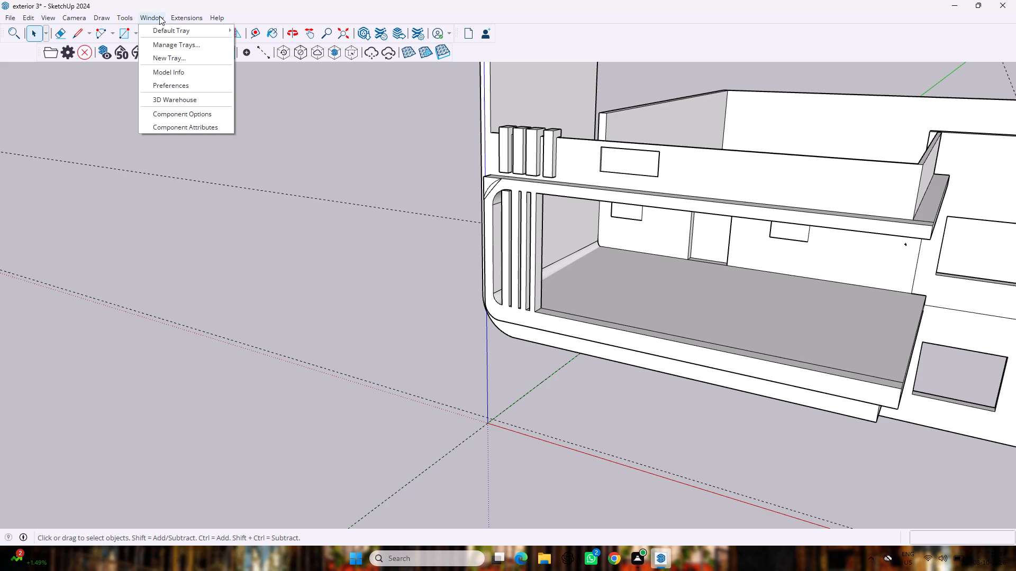
pyautogui.click(165, 105)
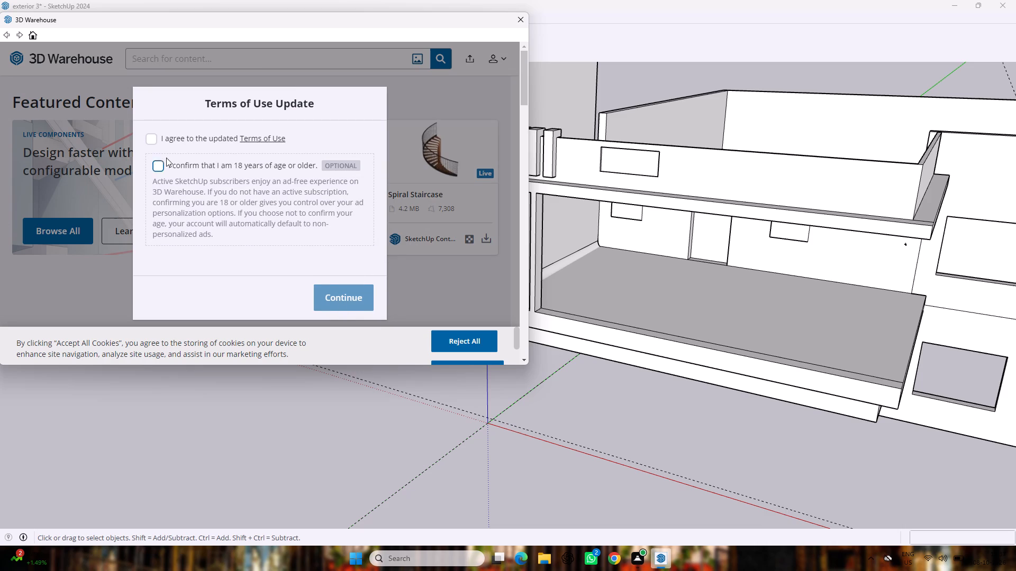
# Agree to the updated Terms of Use, confirm being 18 or older, and continue into 3D Warehouse.
pyautogui.click(151, 135)
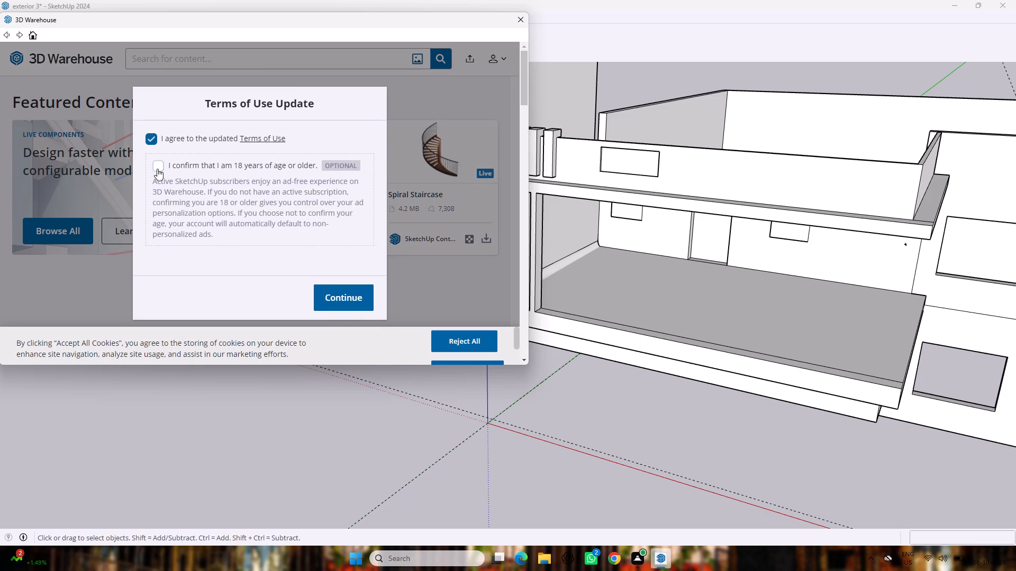
pyautogui.click(157, 169)
pyautogui.click(330, 292)
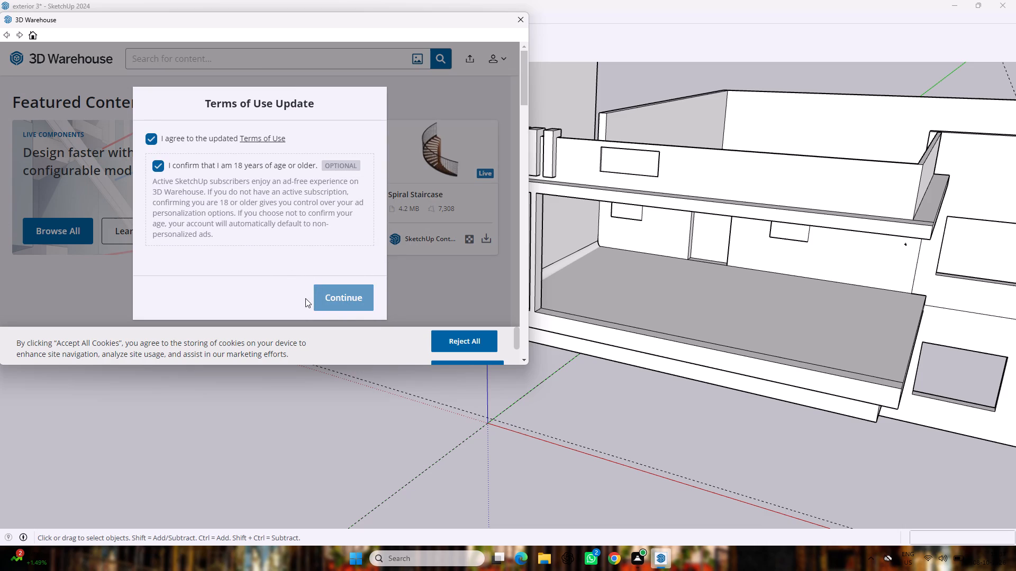
# Search 3D Warehouse for "door" and open the "wood door" model.
pyautogui.scroll(-3, 306, 263)
pyautogui.scroll(4, 306, 259)
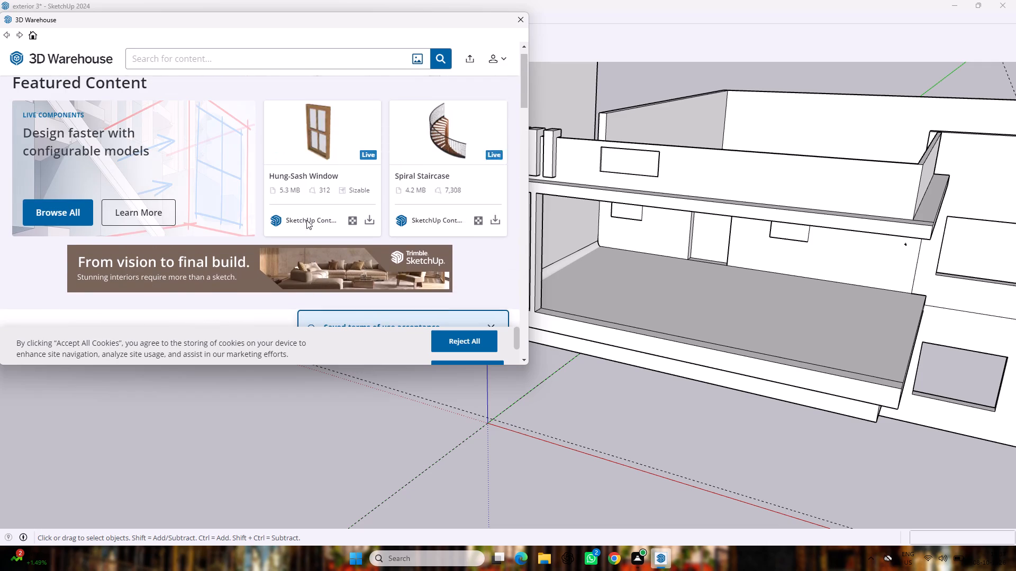
pyautogui.click(260, 64)
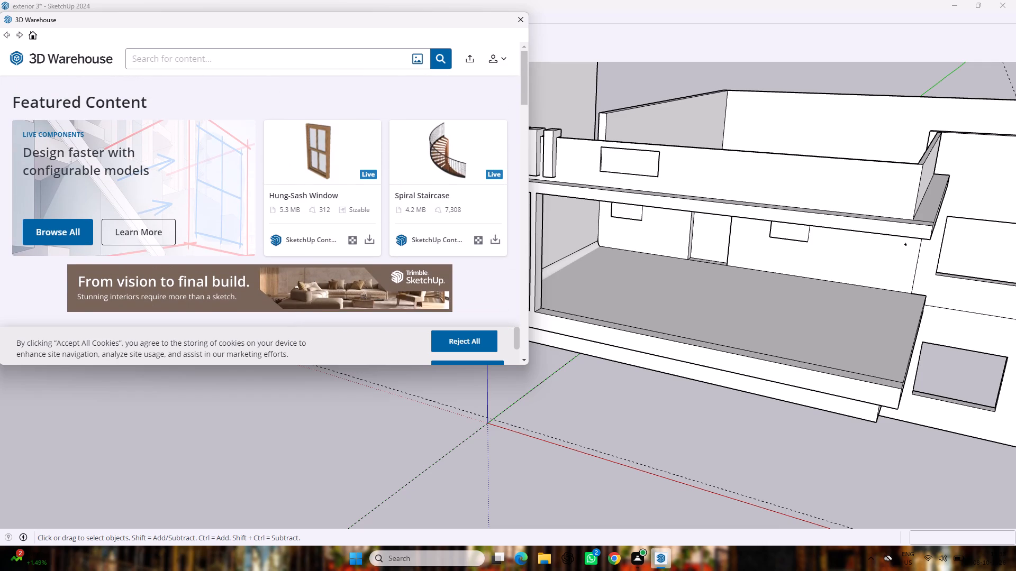
pyautogui.write('door')
pyautogui.press('Return')
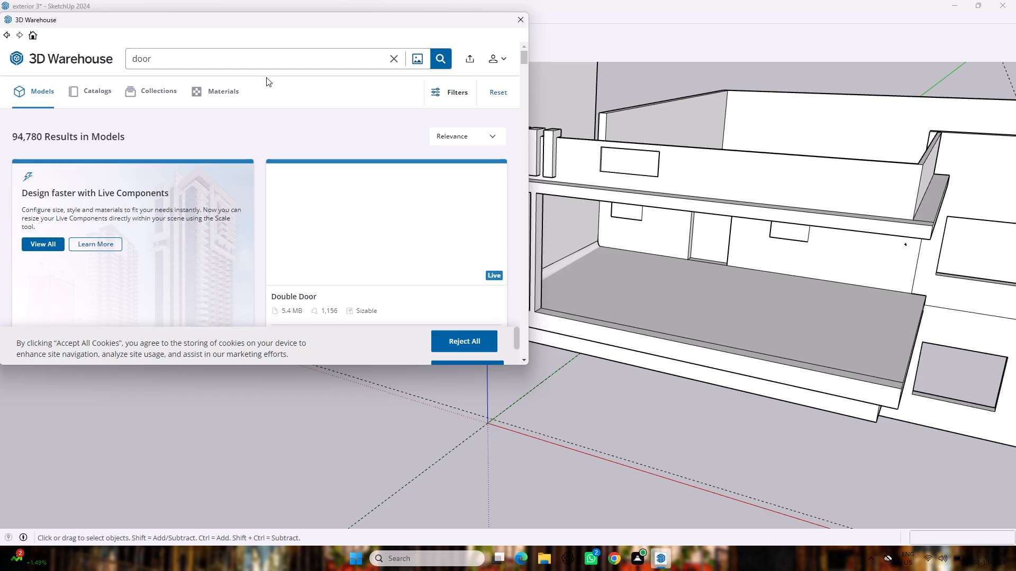
pyautogui.scroll(-4, 0, 195)
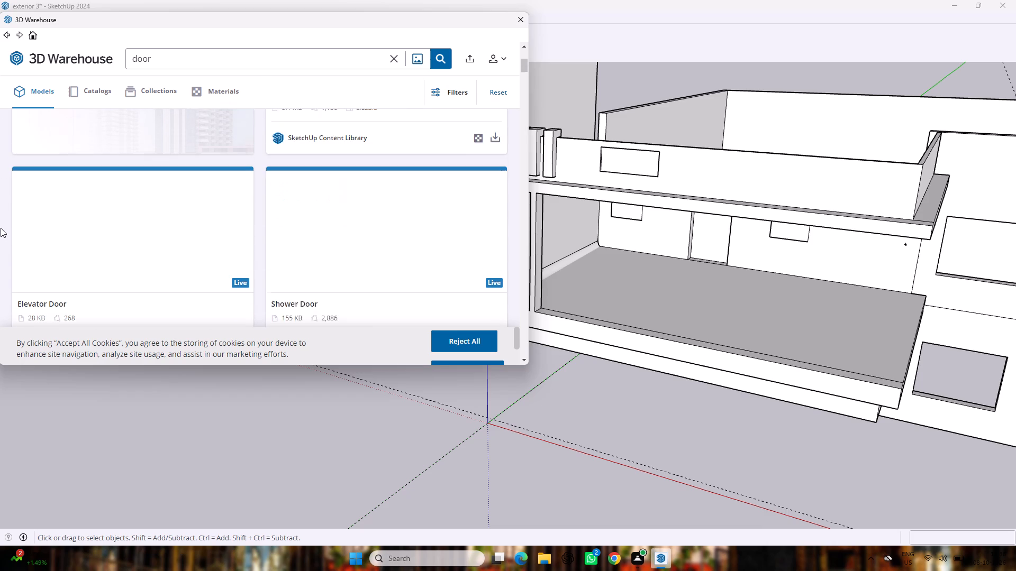
pyautogui.scroll(-3, 0, 227)
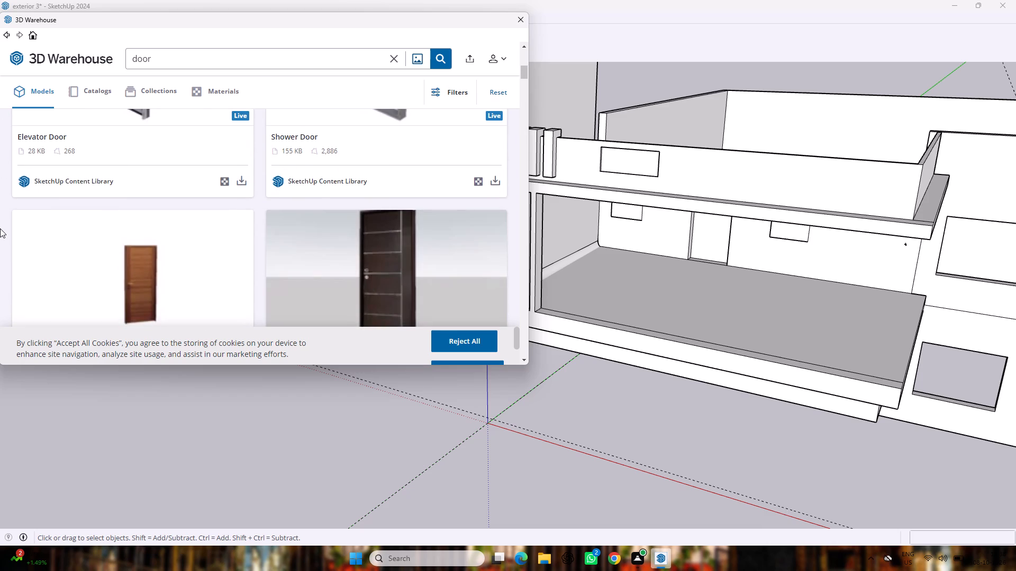
pyautogui.scroll(-2, 0, 235)
pyautogui.click(70, 137)
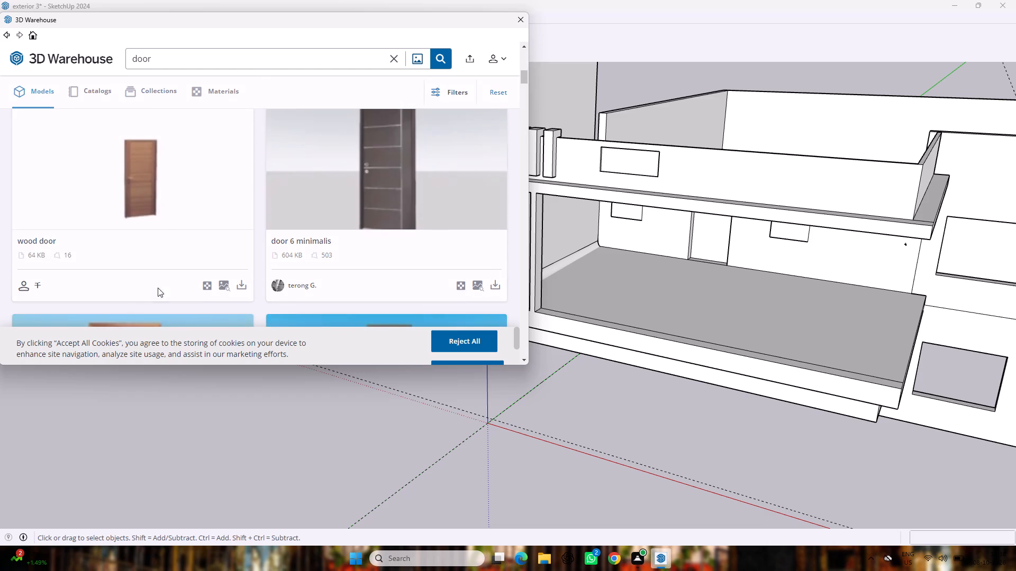
# Download the wood door directly into the model and place it on the open ground beside the house, near the origin.
pyautogui.scroll(-3, 393, 290)
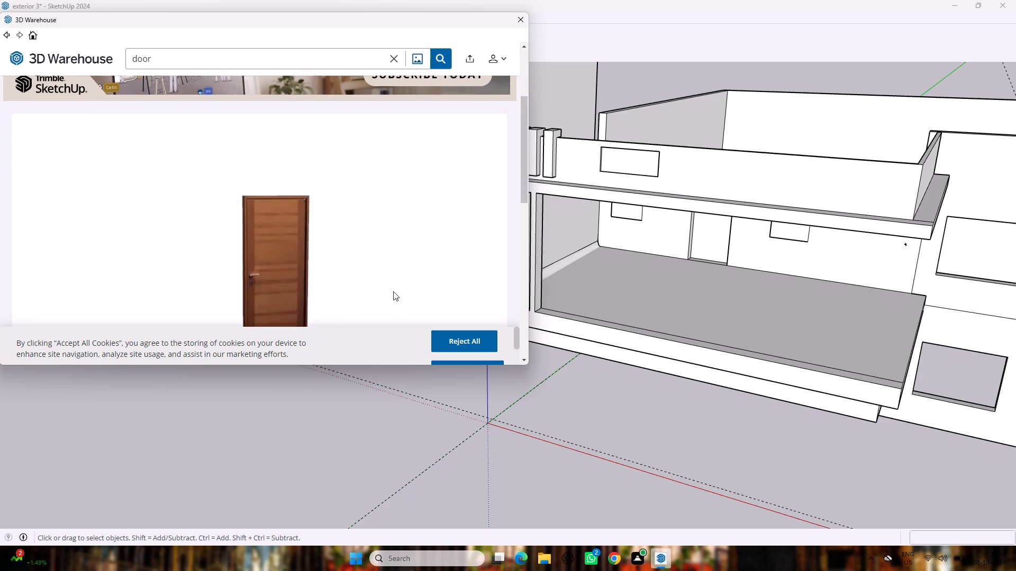
pyautogui.scroll(-10, 393, 291)
pyautogui.scroll(3, 400, 278)
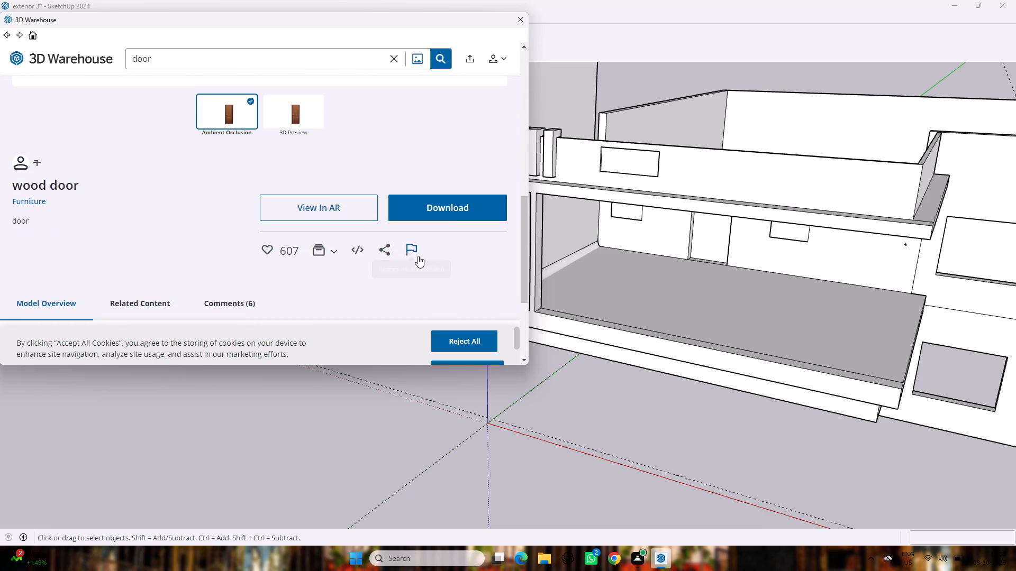
pyautogui.click(457, 217)
pyautogui.click(220, 199)
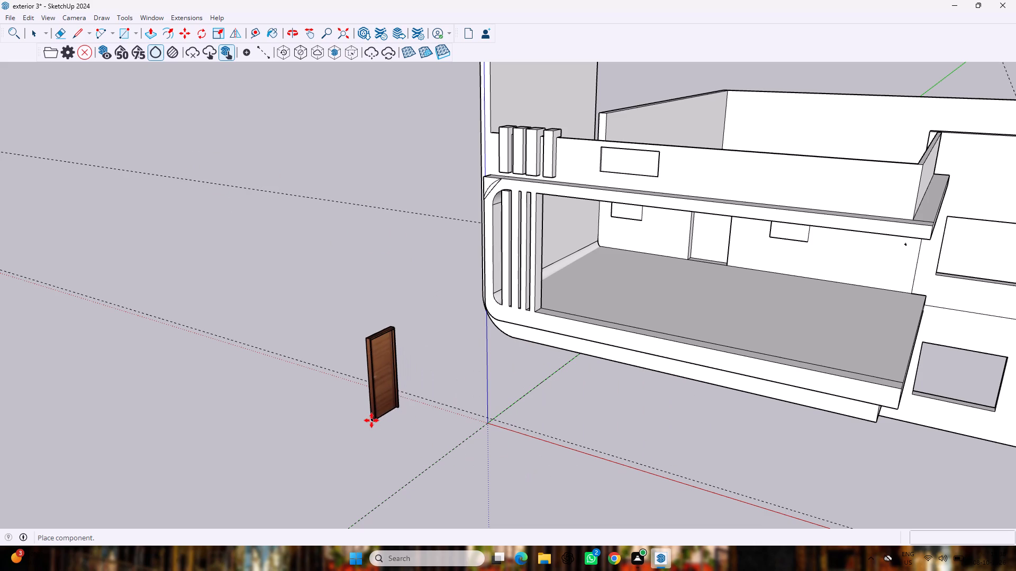
pyautogui.click(374, 432)
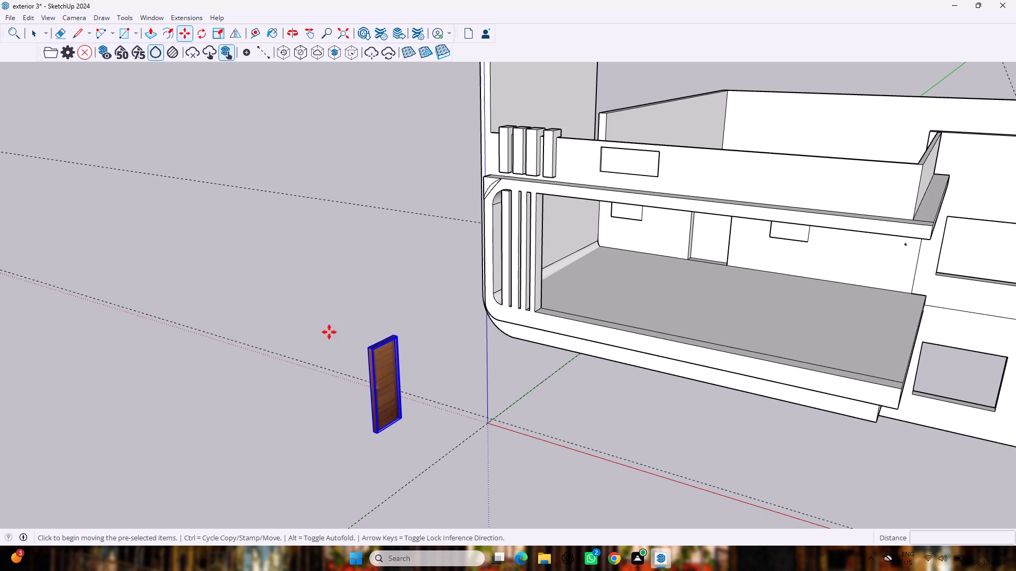
# Rotate the wood door 90° on the ground plane about its bottom corner.
pyautogui.click(198, 40)
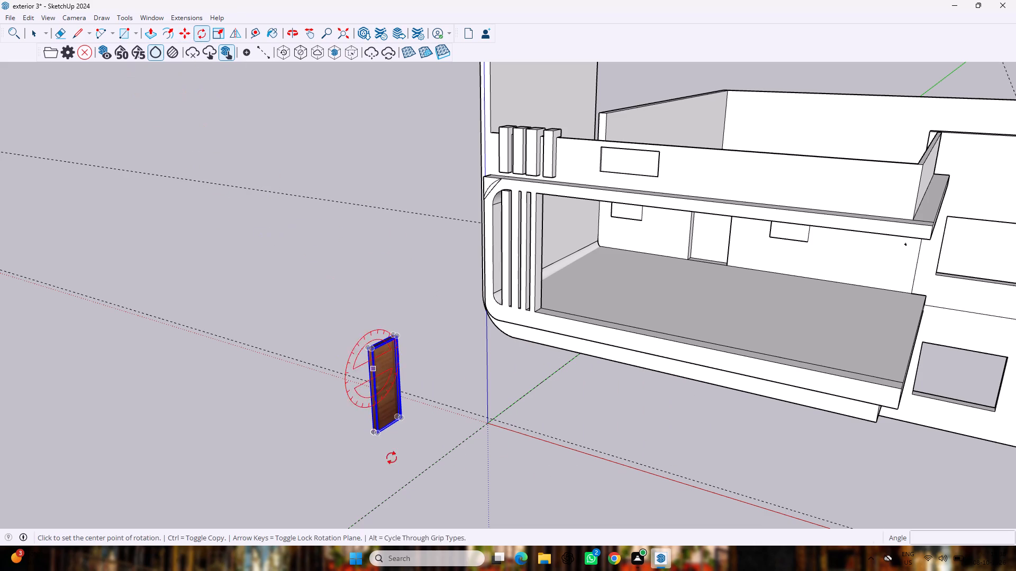
pyautogui.click(377, 437)
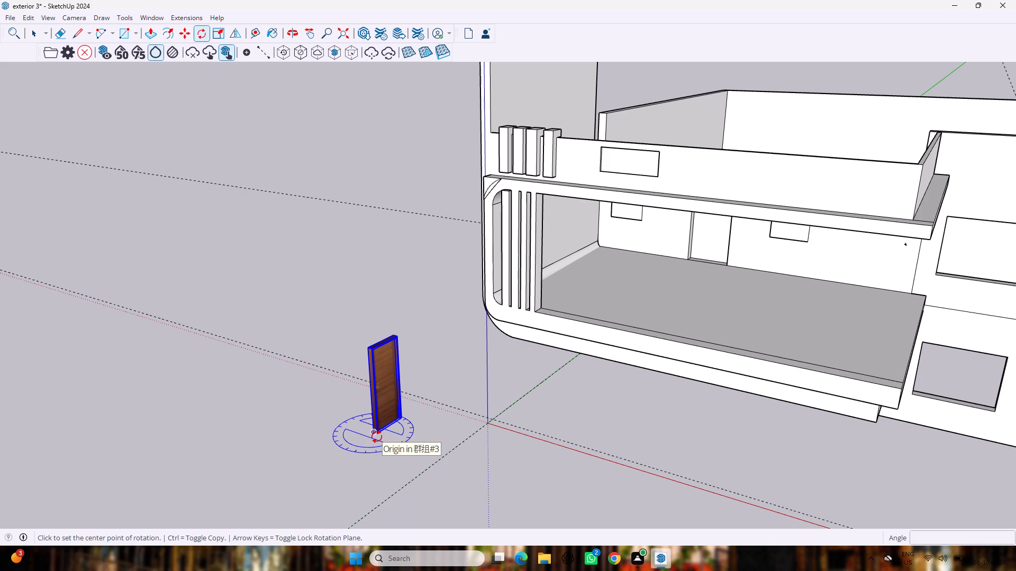
pyautogui.click(456, 469)
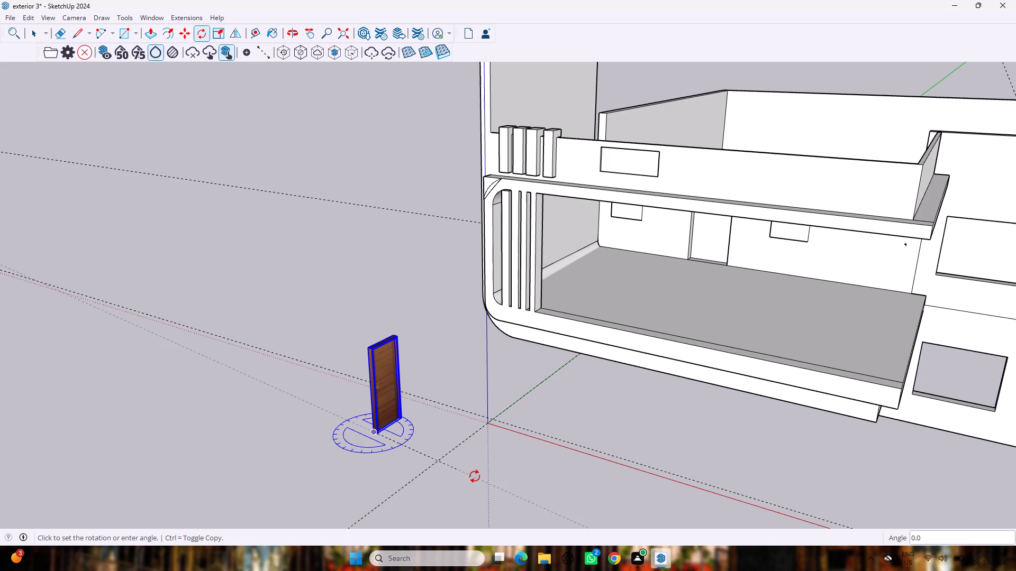
pyautogui.write('90')
pyautogui.press('Return')
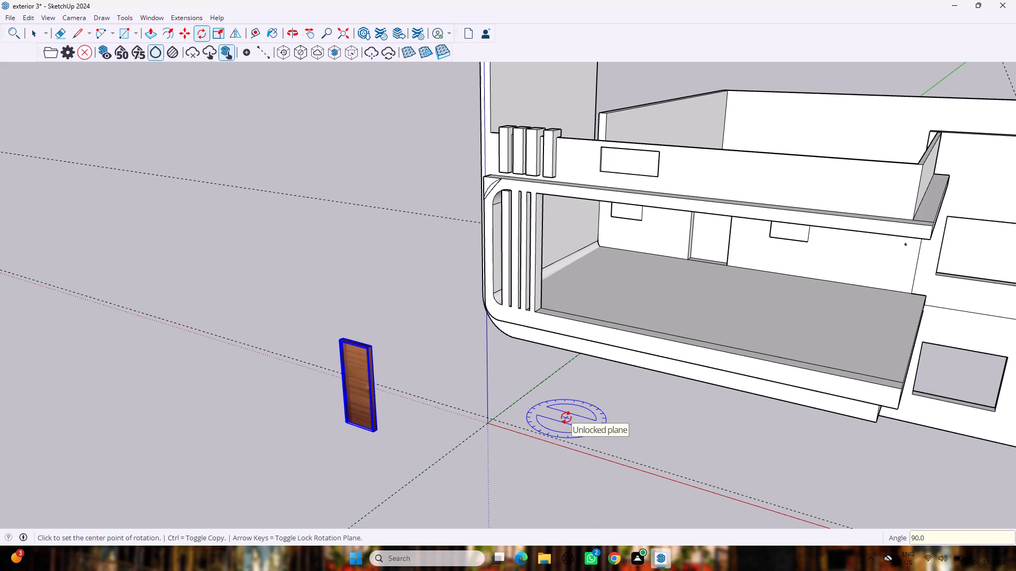
# Move the wood door by its bottom corner to the matching bottom corner of the ground-floor doorway in the front wall.
pyautogui.press('m')
pyautogui.scroll(1, 406, 473)
pyautogui.moveTo(406, 475); pyautogui.dragTo(479, 377, button='middle')
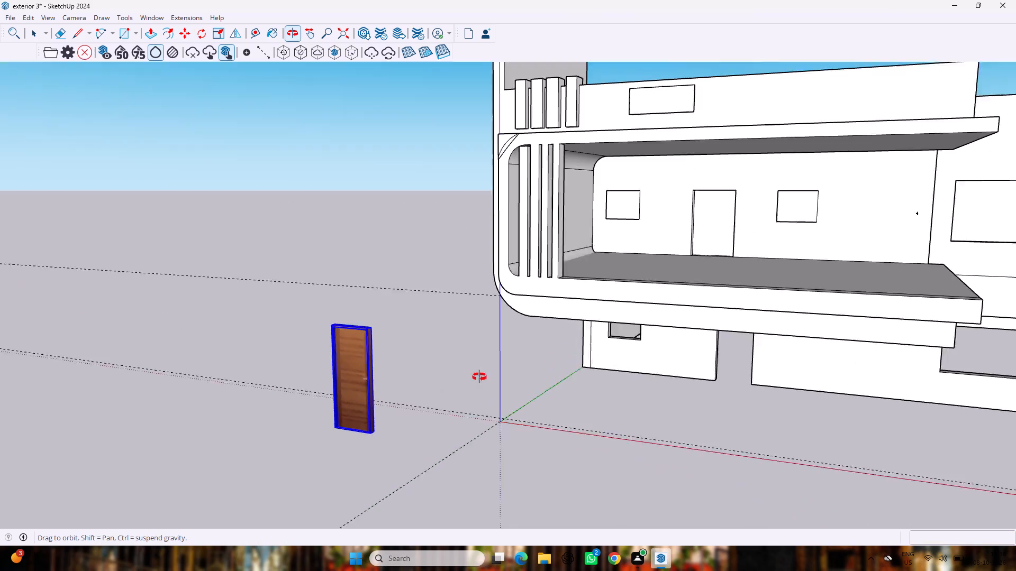
pyautogui.moveTo(479, 377); pyautogui.dragTo(494, 365, button='middle')
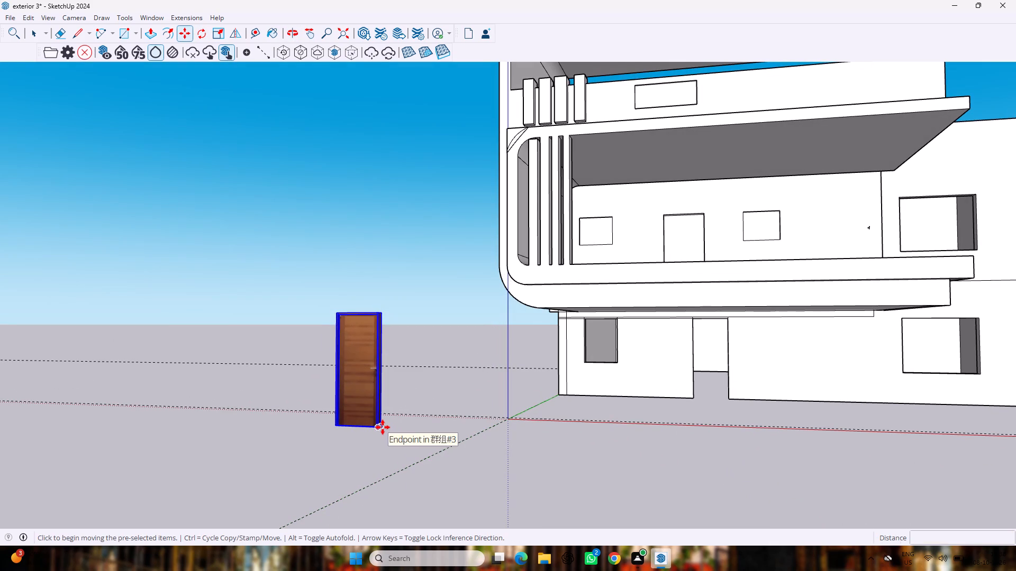
pyautogui.click(380, 428)
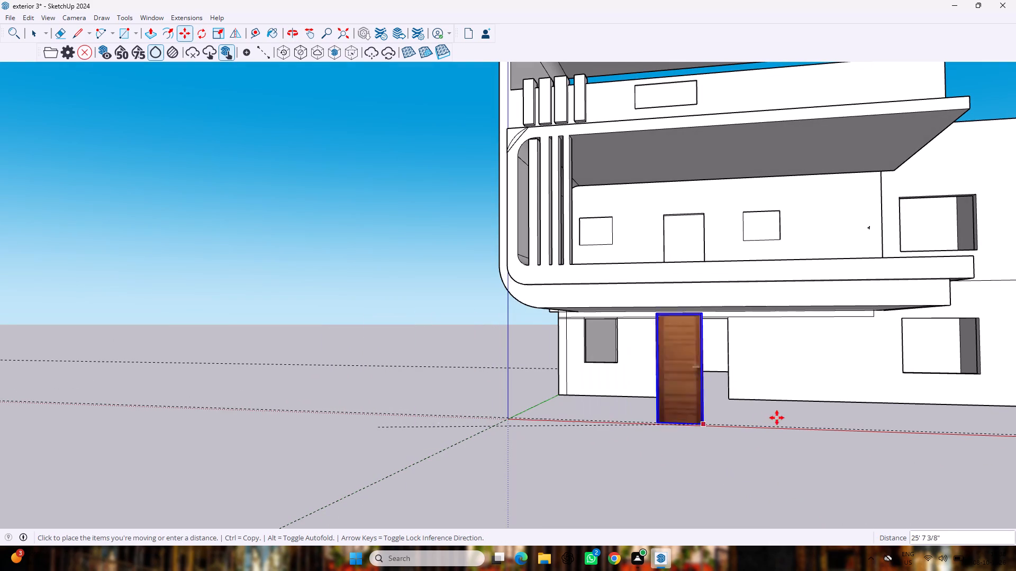
pyautogui.scroll(17, 733, 415)
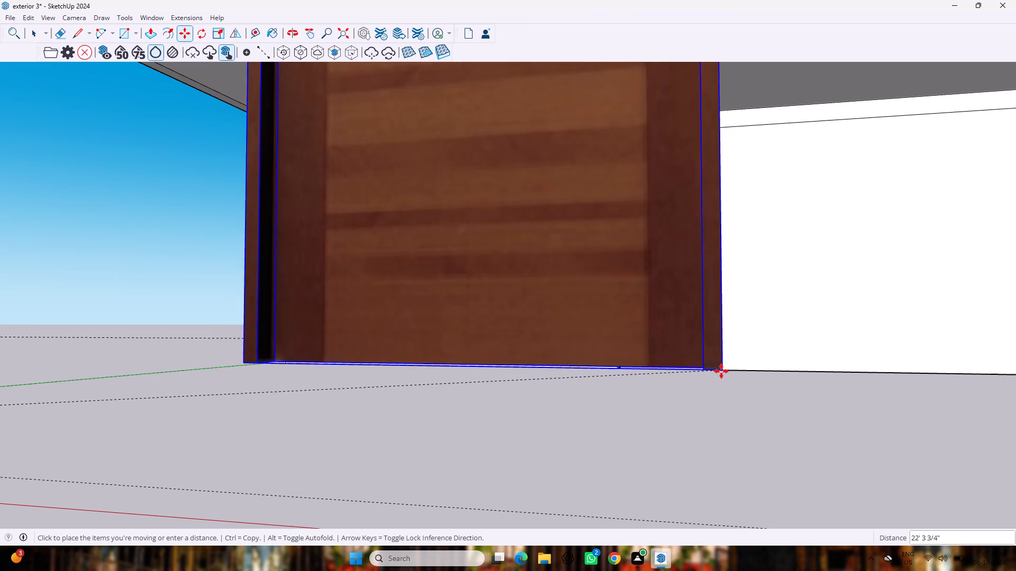
pyautogui.scroll(15, 721, 371)
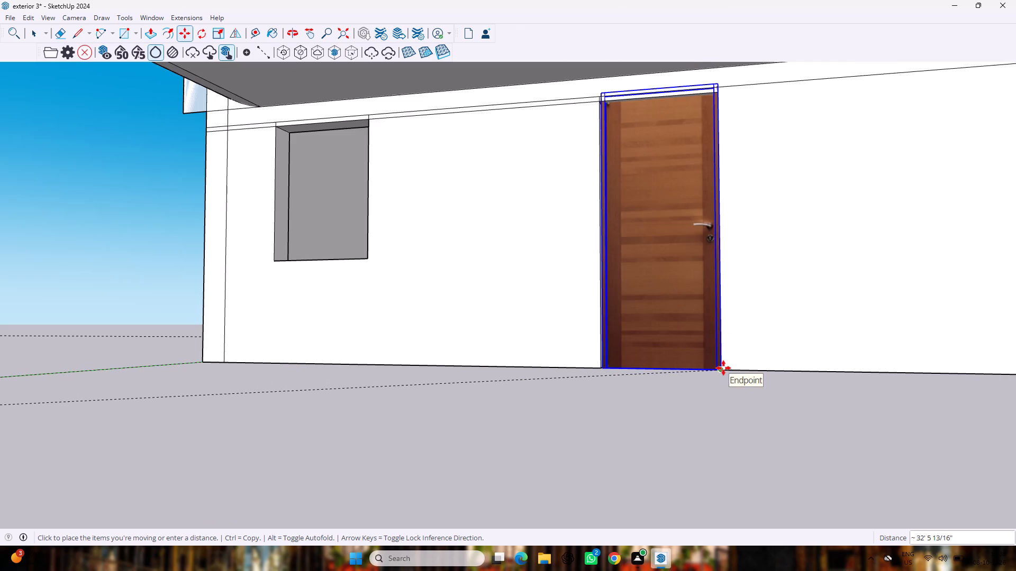
pyautogui.click(723, 368)
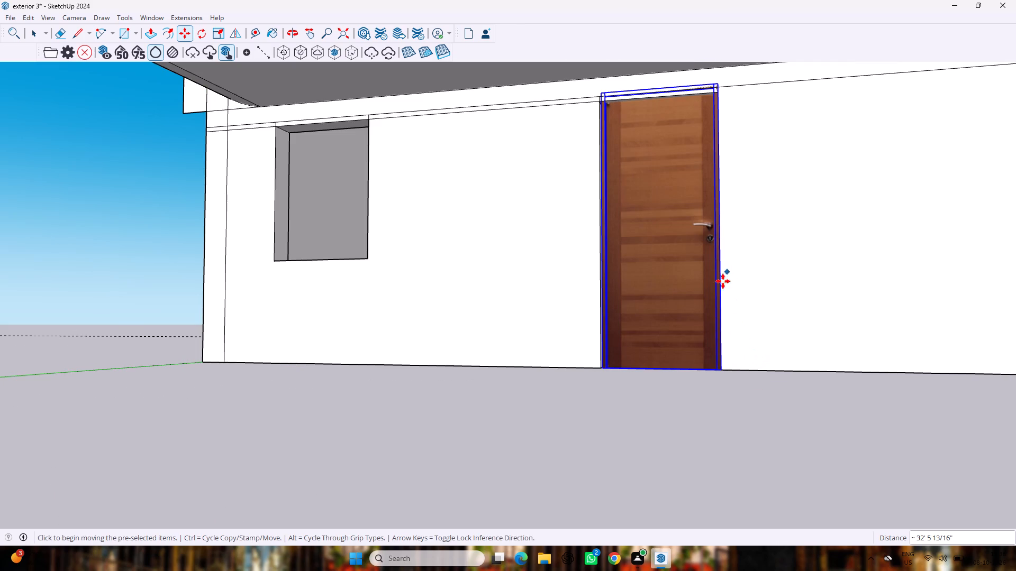
# Scale the wood door's height from its top to about 0.97 so it fits under the head of the doorway.
pyautogui.press('s')
pyautogui.moveTo(652, 74); pyautogui.dragTo(663, 116, button='middle')
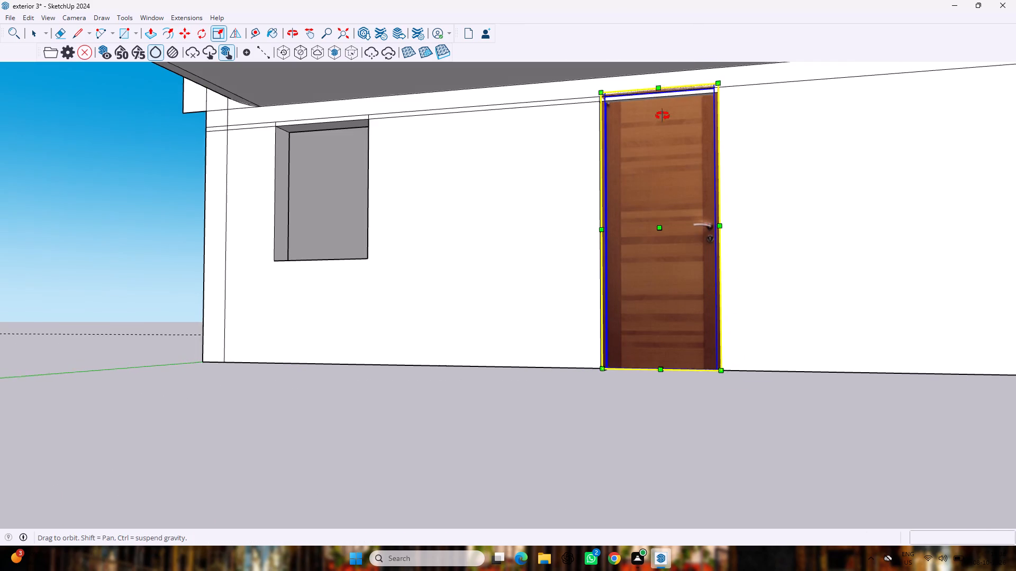
pyautogui.moveTo(663, 116); pyautogui.dragTo(674, 163, button='middle')
pyautogui.scroll(2, 675, 91)
pyautogui.moveTo(681, 110); pyautogui.dragTo(696, 207, button='middle')
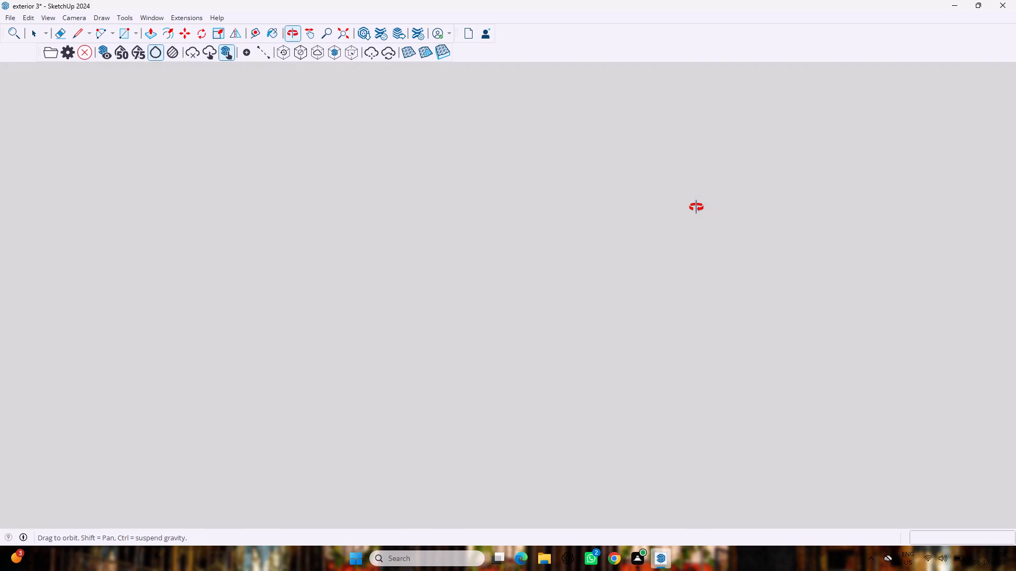
pyautogui.moveTo(696, 207); pyautogui.dragTo(695, 204, button='middle')
pyautogui.scroll(-20, 695, 204)
pyautogui.scroll(-2, 695, 204)
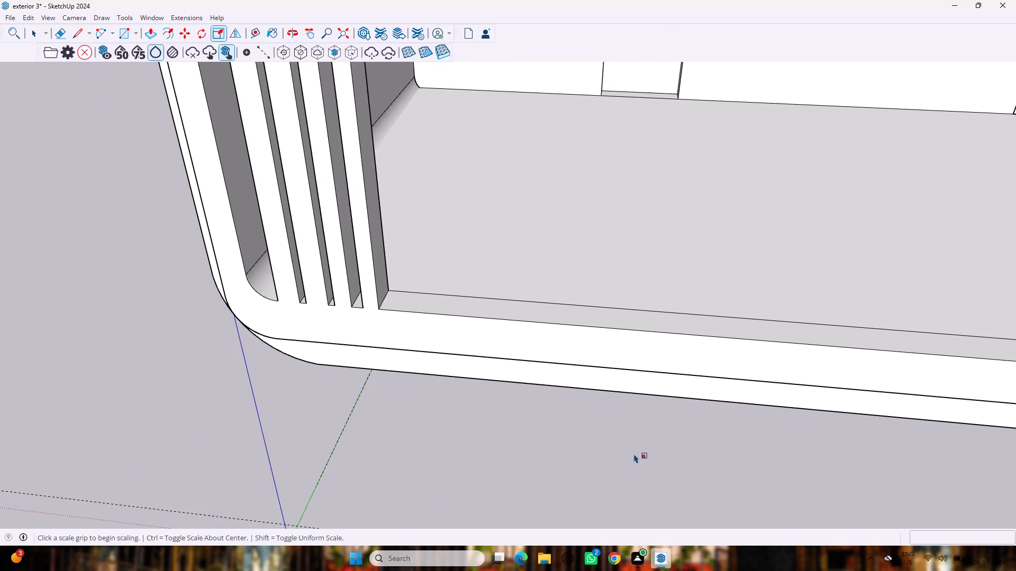
pyautogui.moveTo(634, 450); pyautogui.dragTo(731, 259, button='middle')
pyautogui.scroll(8, 631, 273)
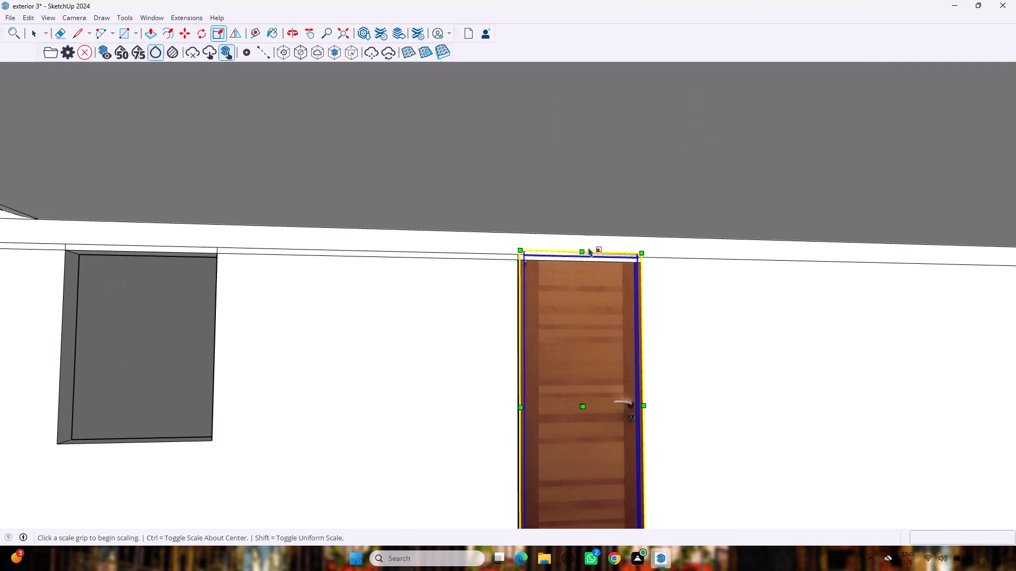
pyautogui.scroll(1, 559, 255)
pyautogui.moveTo(566, 253); pyautogui.dragTo(577, 311, button='middle')
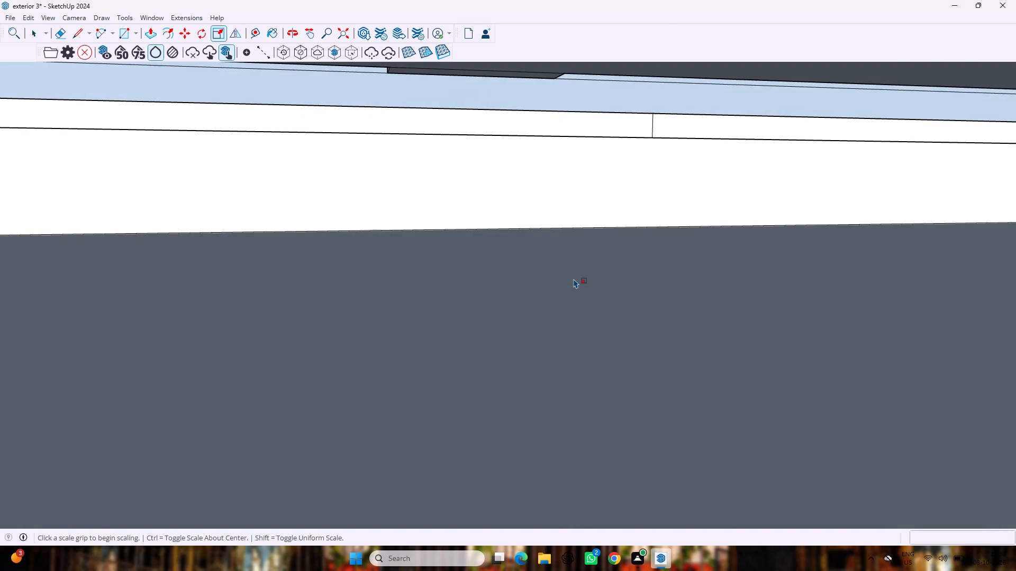
pyautogui.scroll(-20, 574, 279)
pyautogui.scroll(-10, 574, 279)
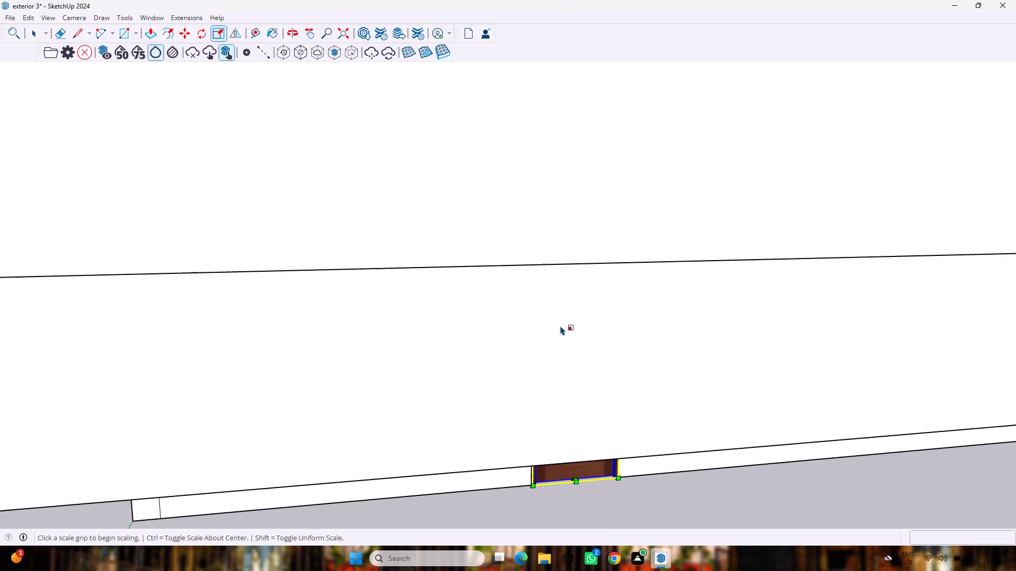
pyautogui.scroll(-2, 560, 326)
pyautogui.moveTo(536, 463); pyautogui.dragTo(574, 334, button='middle')
pyautogui.scroll(2, 566, 284)
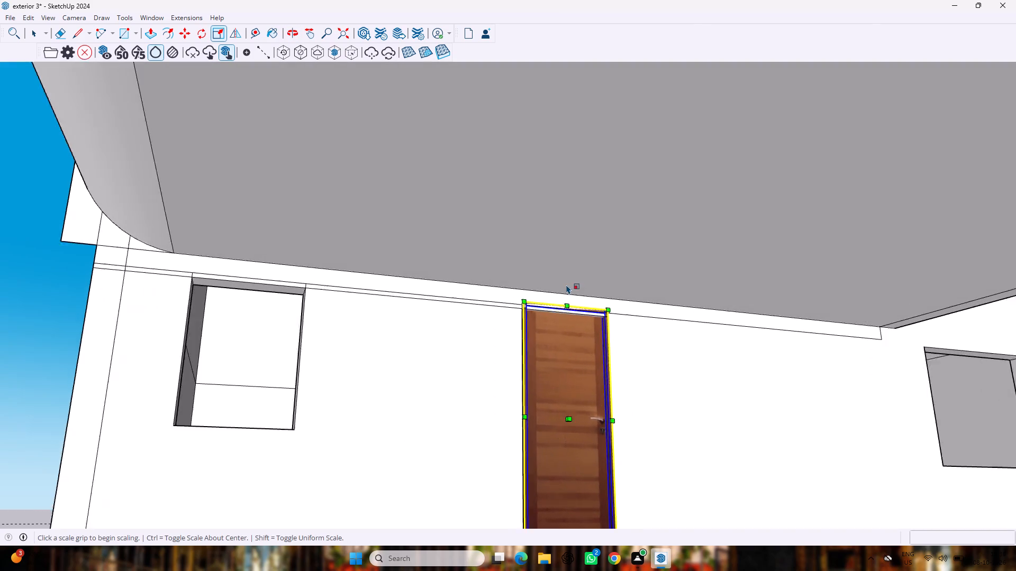
pyautogui.scroll(8, 566, 284)
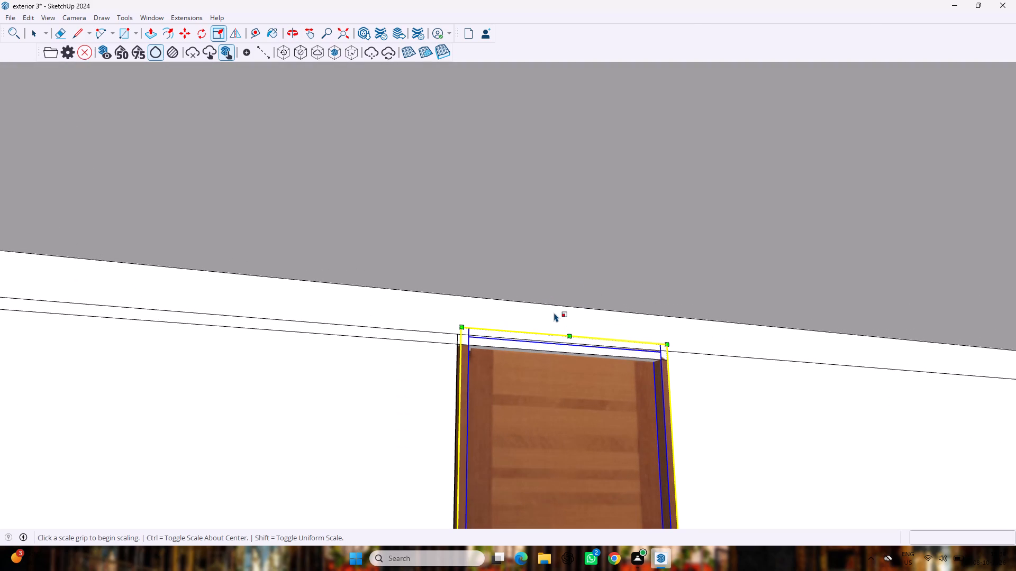
pyautogui.moveTo(565, 343); pyautogui.dragTo(565, 368)
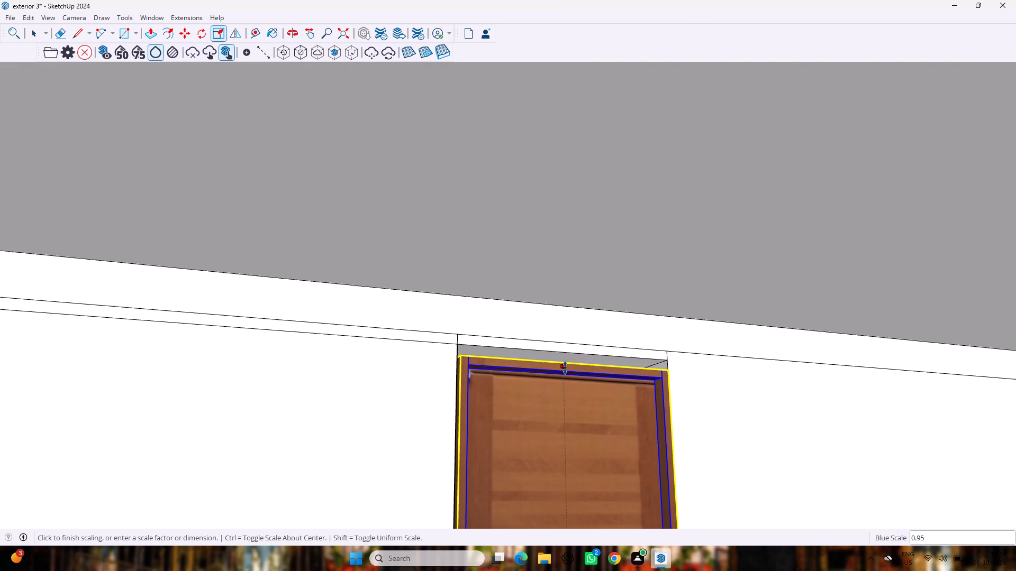
pyautogui.moveTo(565, 368); pyautogui.dragTo(565, 355)
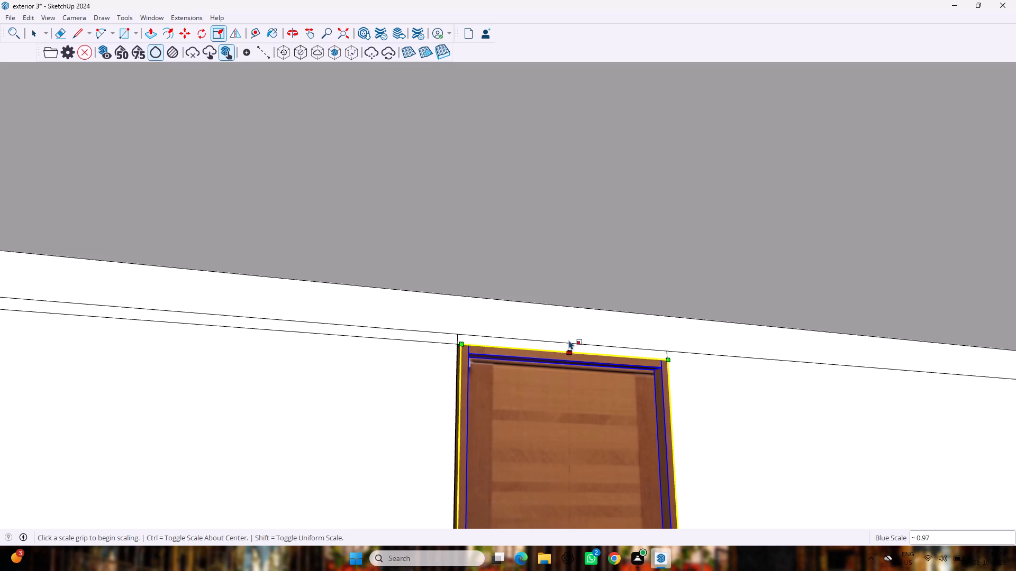
pyautogui.scroll(-14, 664, 338)
pyautogui.scroll(3, 640, 422)
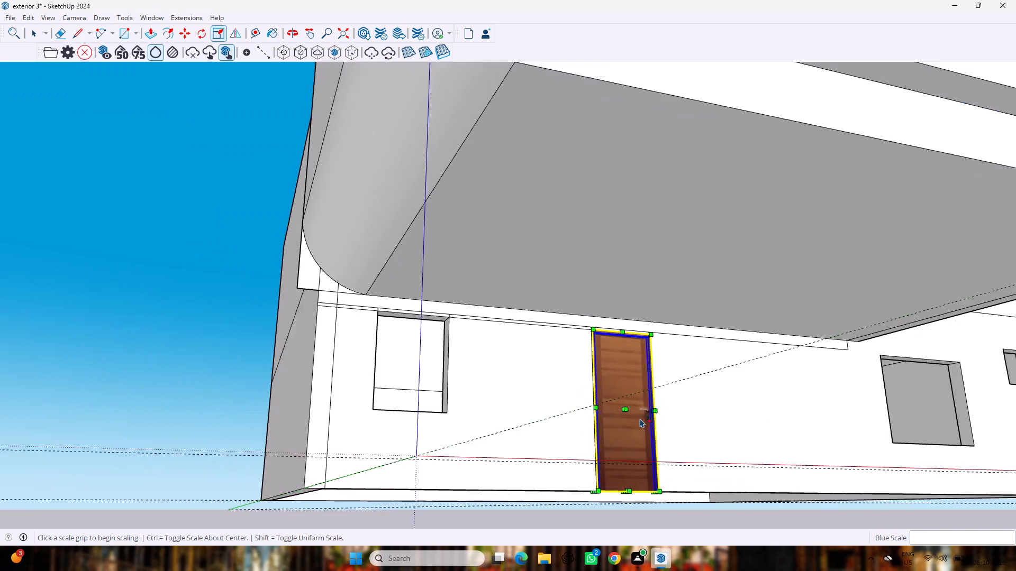
pyautogui.scroll(1, 640, 418)
pyautogui.moveTo(642, 409); pyautogui.dragTo(649, 474, button='middle')
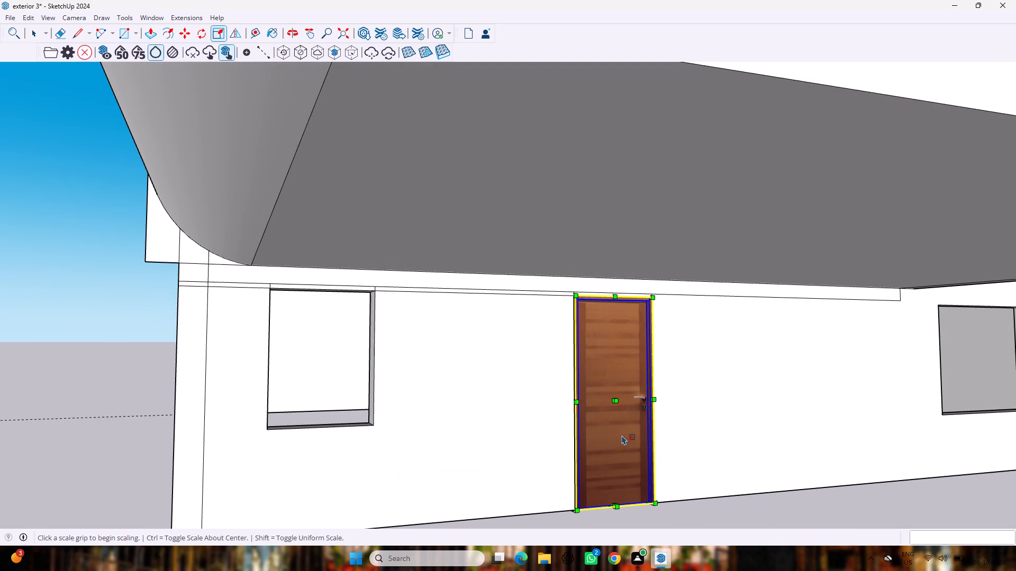
# Copy the ground-floor wood door and paste the copy at the bottom corner of the upper-floor doorway behind the balcony.
pyautogui.hotkey('ctrl', 'c')
pyautogui.hotkey('ctrl', 'v')
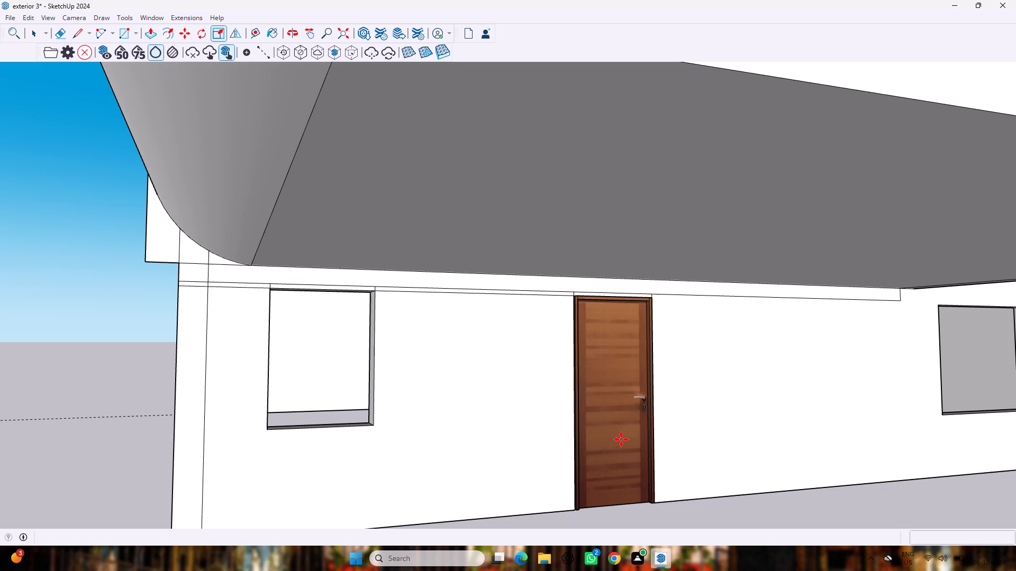
pyautogui.scroll(-5, 650, 73)
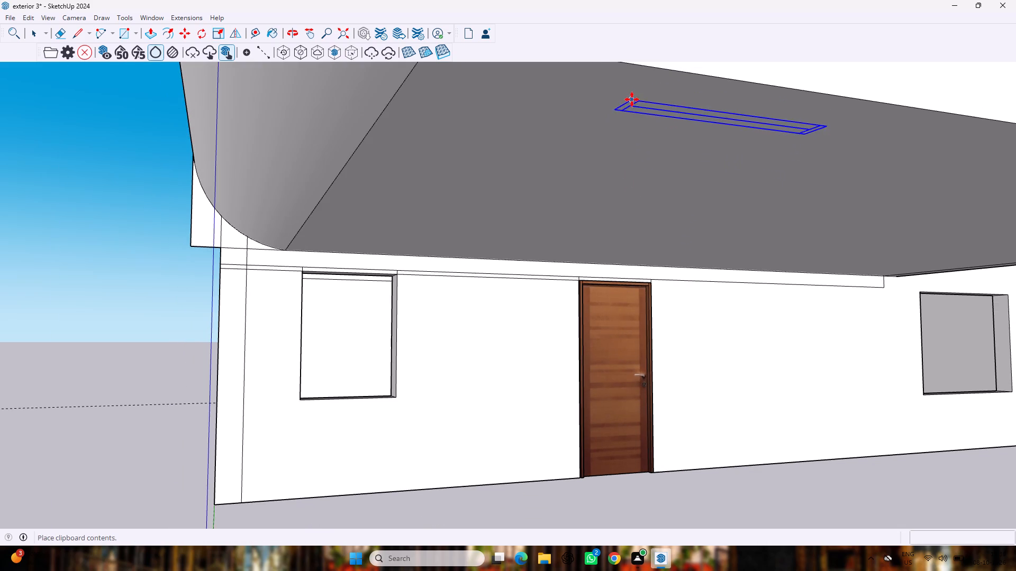
pyautogui.scroll(-5, 632, 99)
pyautogui.moveTo(636, 148); pyautogui.dragTo(568, 235, button='middle')
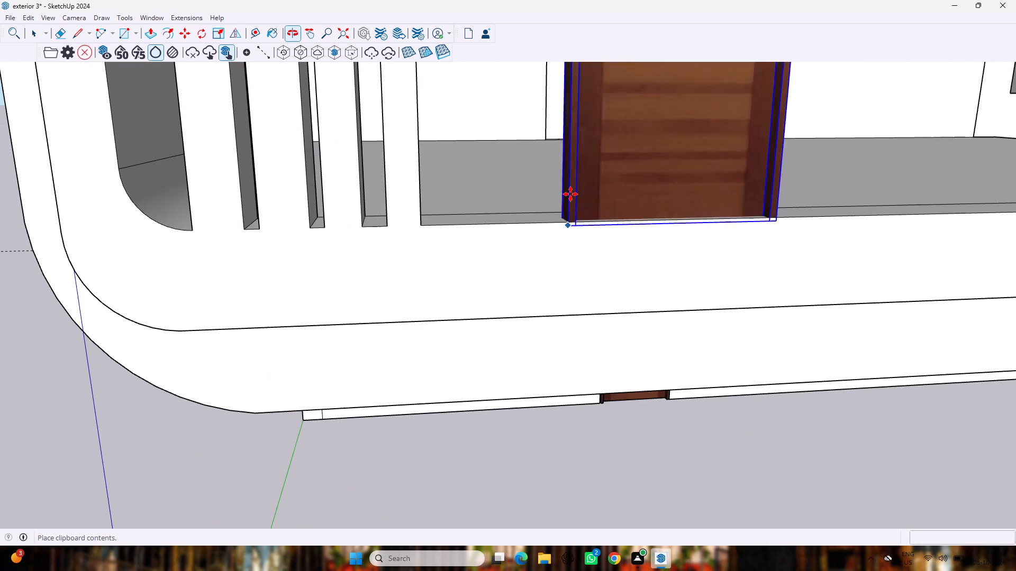
pyautogui.scroll(8, 563, 135)
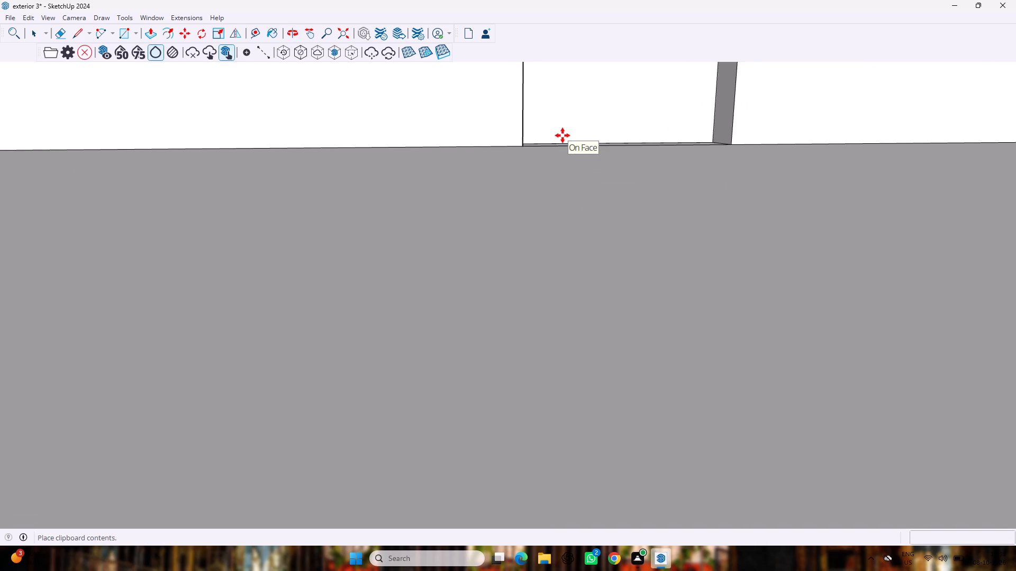
pyautogui.click(529, 146)
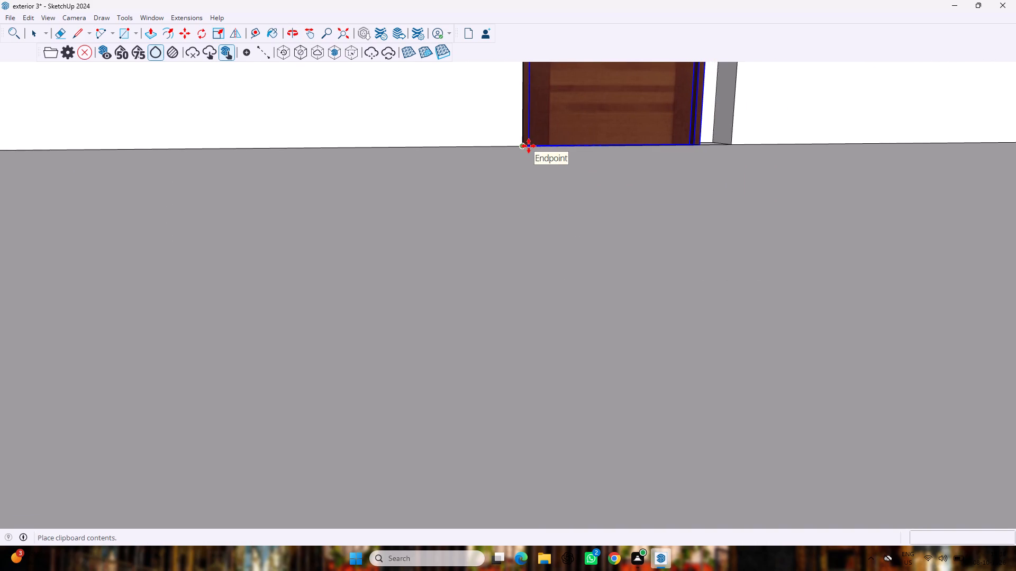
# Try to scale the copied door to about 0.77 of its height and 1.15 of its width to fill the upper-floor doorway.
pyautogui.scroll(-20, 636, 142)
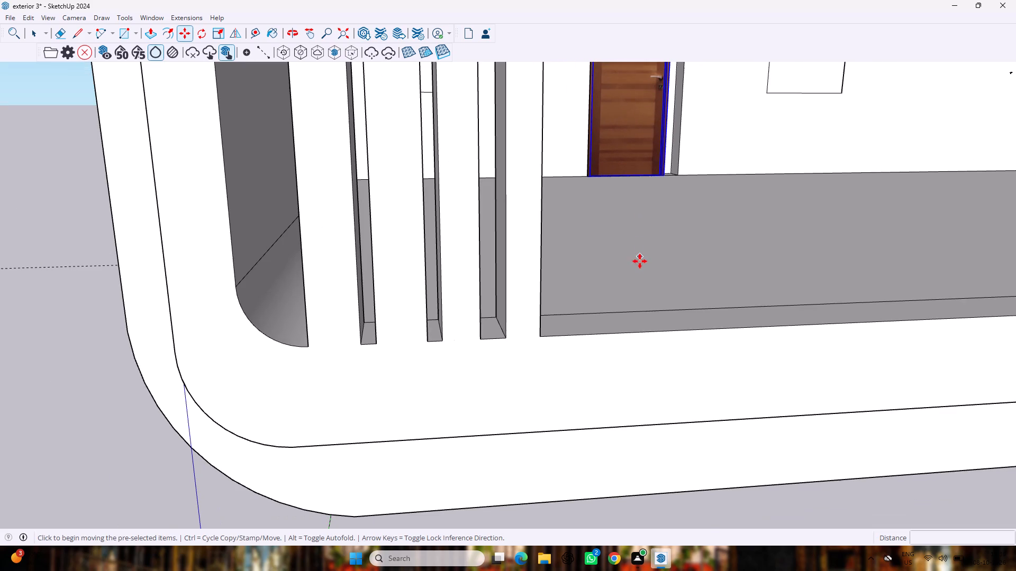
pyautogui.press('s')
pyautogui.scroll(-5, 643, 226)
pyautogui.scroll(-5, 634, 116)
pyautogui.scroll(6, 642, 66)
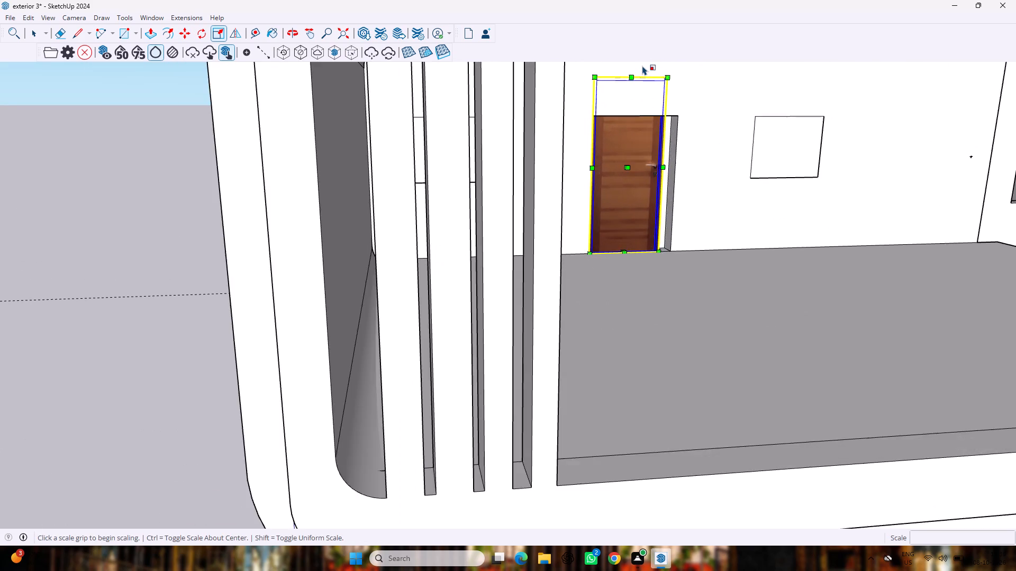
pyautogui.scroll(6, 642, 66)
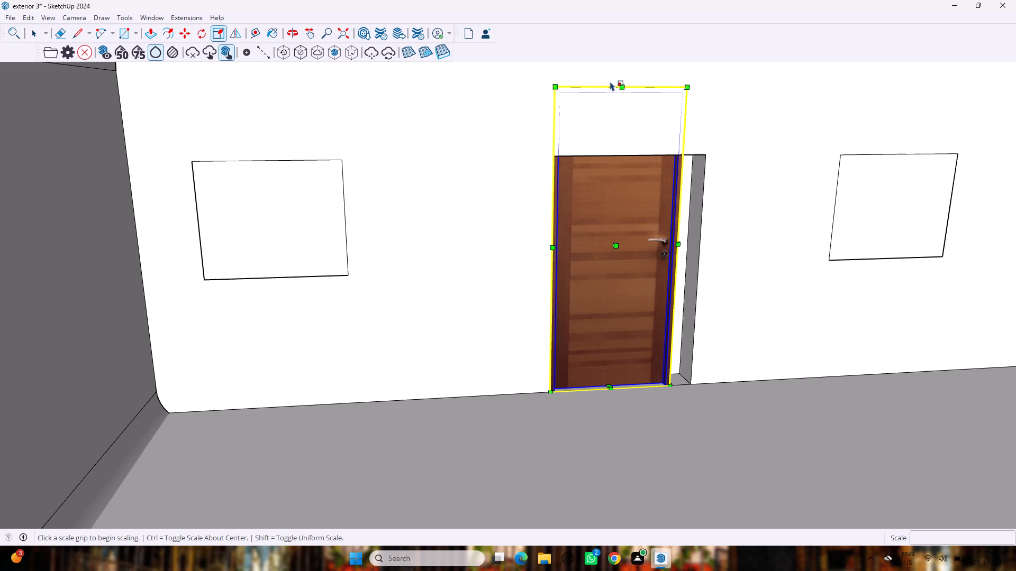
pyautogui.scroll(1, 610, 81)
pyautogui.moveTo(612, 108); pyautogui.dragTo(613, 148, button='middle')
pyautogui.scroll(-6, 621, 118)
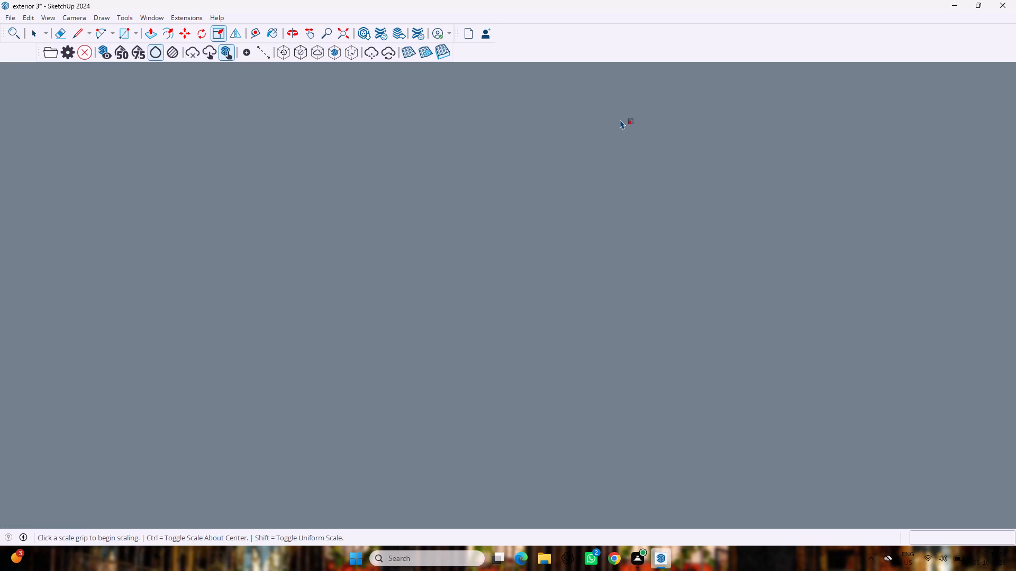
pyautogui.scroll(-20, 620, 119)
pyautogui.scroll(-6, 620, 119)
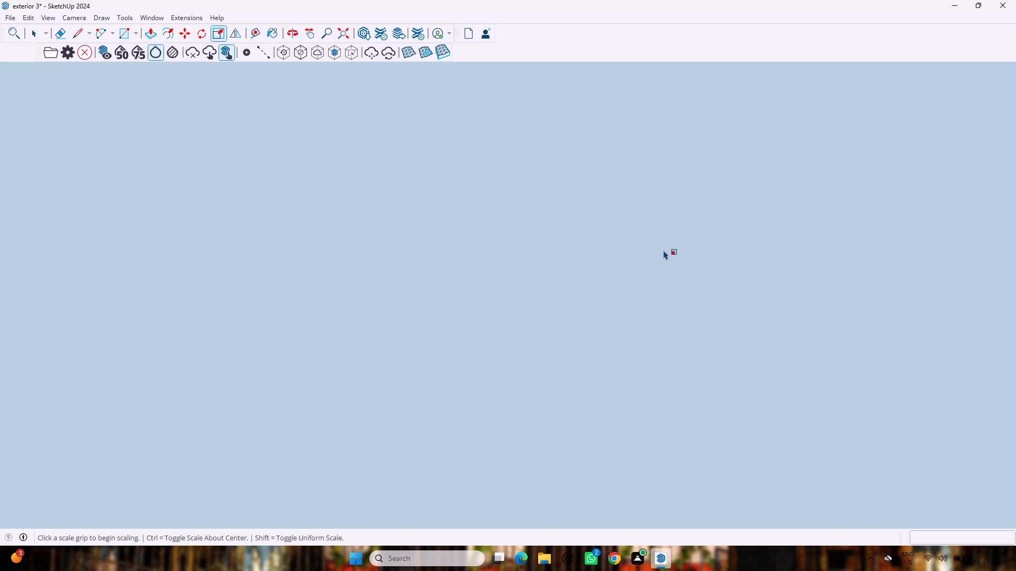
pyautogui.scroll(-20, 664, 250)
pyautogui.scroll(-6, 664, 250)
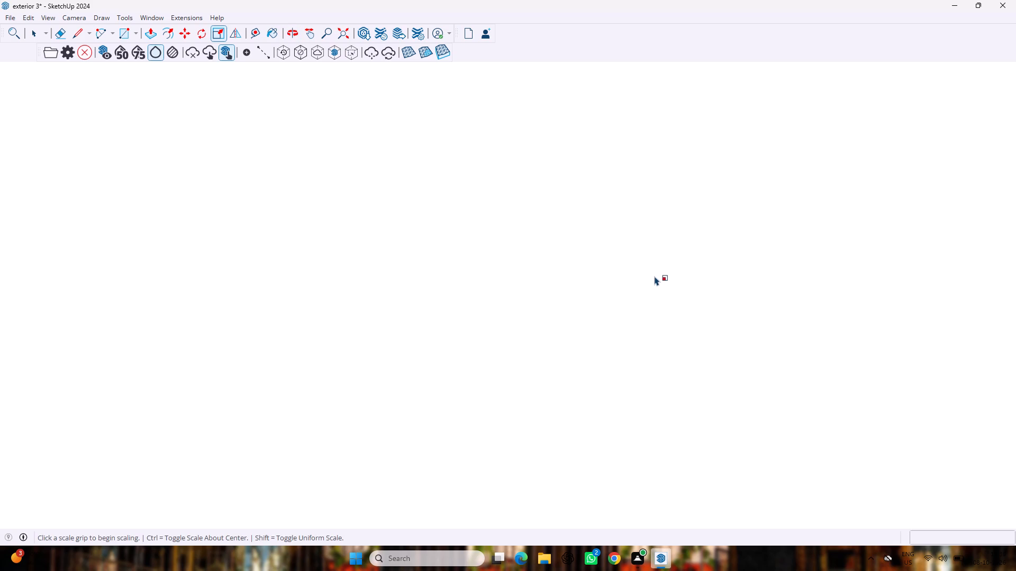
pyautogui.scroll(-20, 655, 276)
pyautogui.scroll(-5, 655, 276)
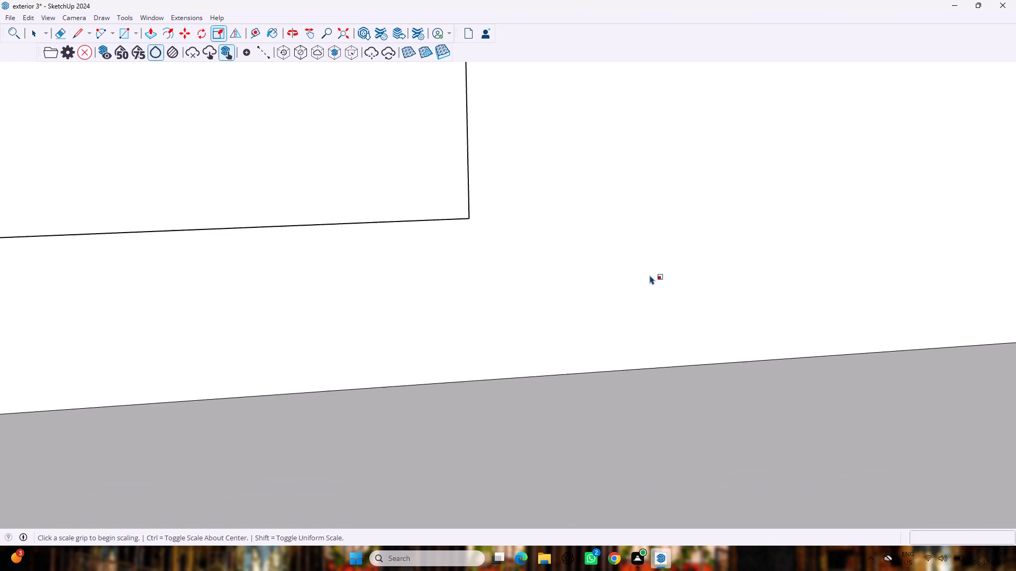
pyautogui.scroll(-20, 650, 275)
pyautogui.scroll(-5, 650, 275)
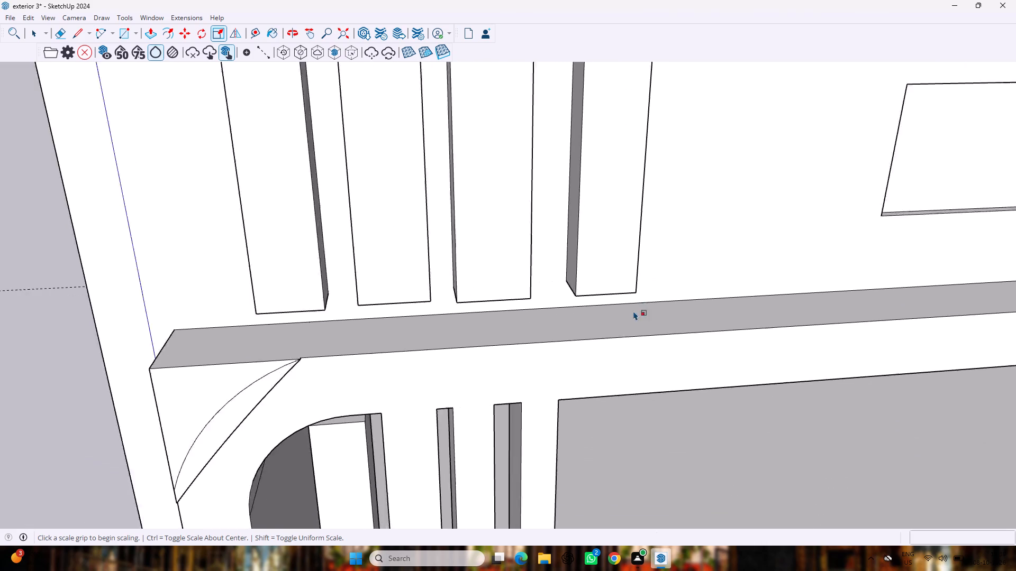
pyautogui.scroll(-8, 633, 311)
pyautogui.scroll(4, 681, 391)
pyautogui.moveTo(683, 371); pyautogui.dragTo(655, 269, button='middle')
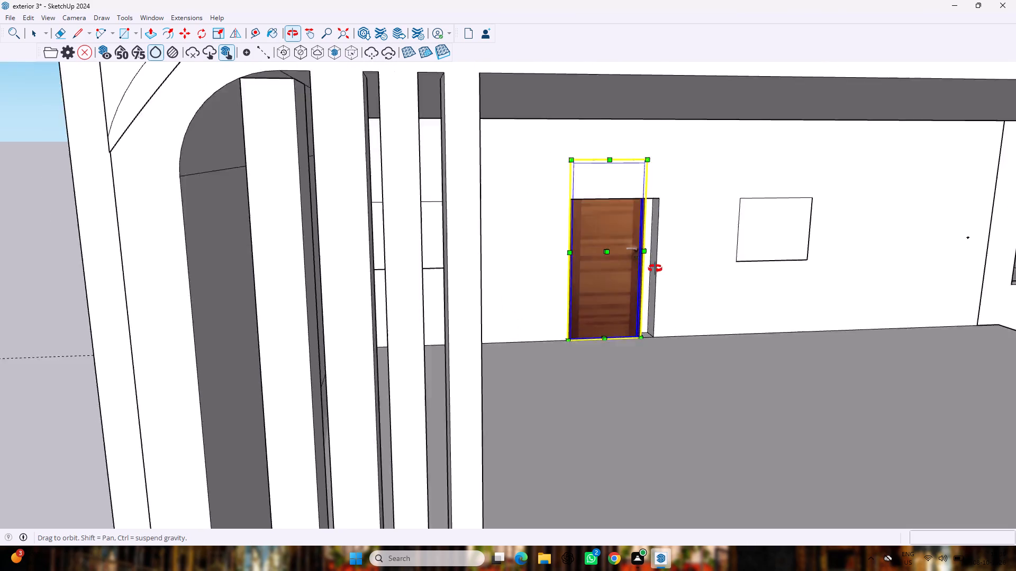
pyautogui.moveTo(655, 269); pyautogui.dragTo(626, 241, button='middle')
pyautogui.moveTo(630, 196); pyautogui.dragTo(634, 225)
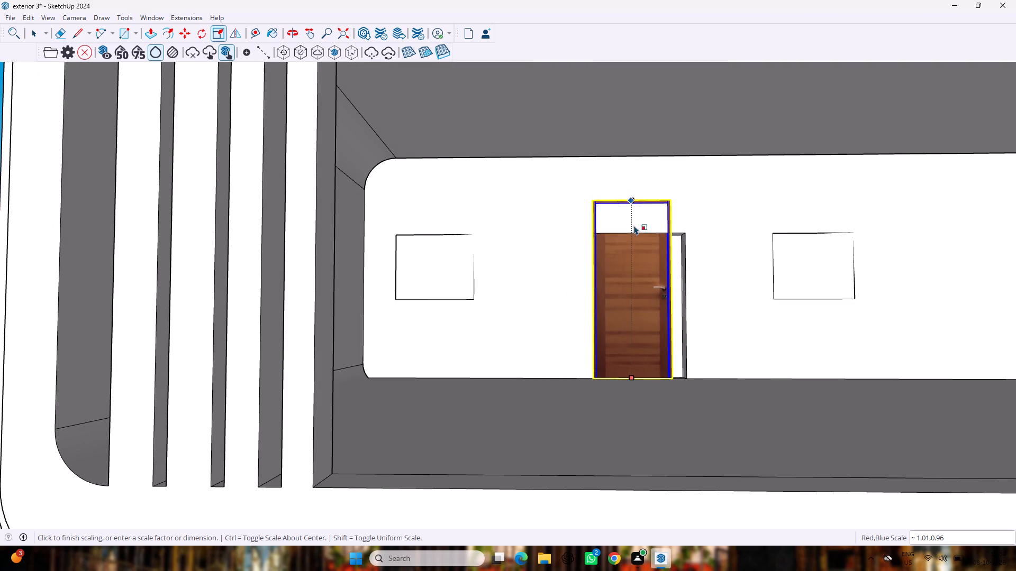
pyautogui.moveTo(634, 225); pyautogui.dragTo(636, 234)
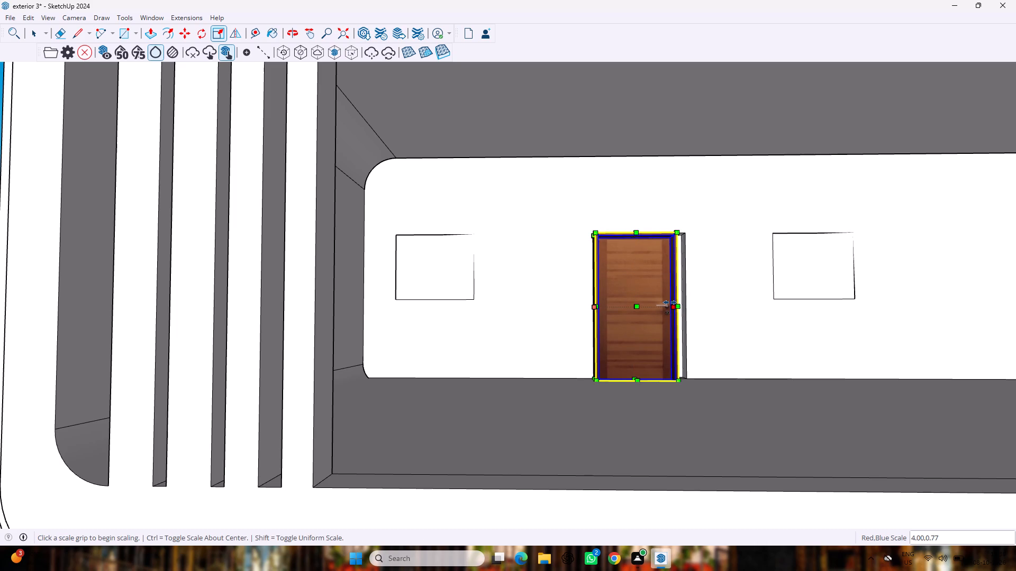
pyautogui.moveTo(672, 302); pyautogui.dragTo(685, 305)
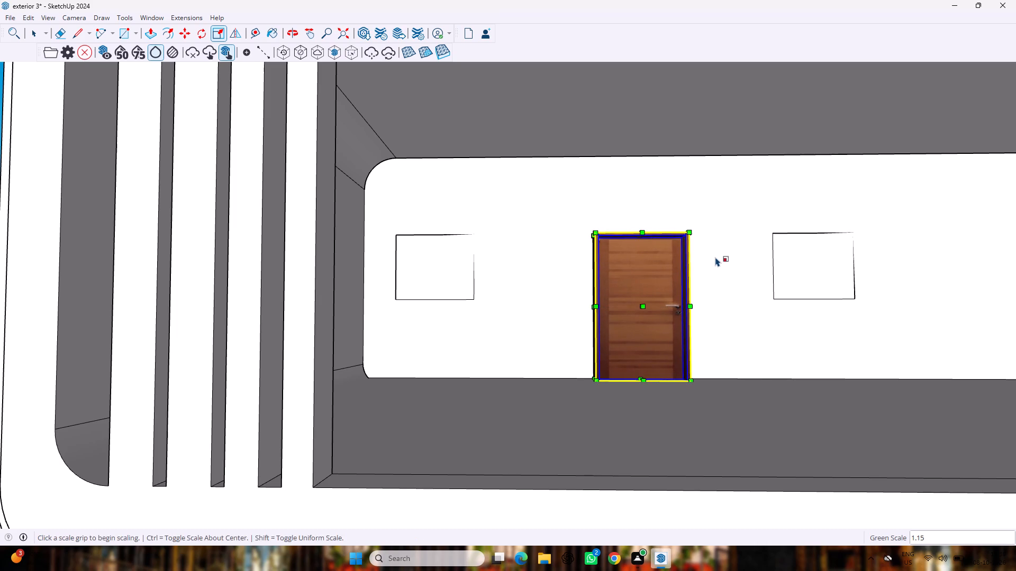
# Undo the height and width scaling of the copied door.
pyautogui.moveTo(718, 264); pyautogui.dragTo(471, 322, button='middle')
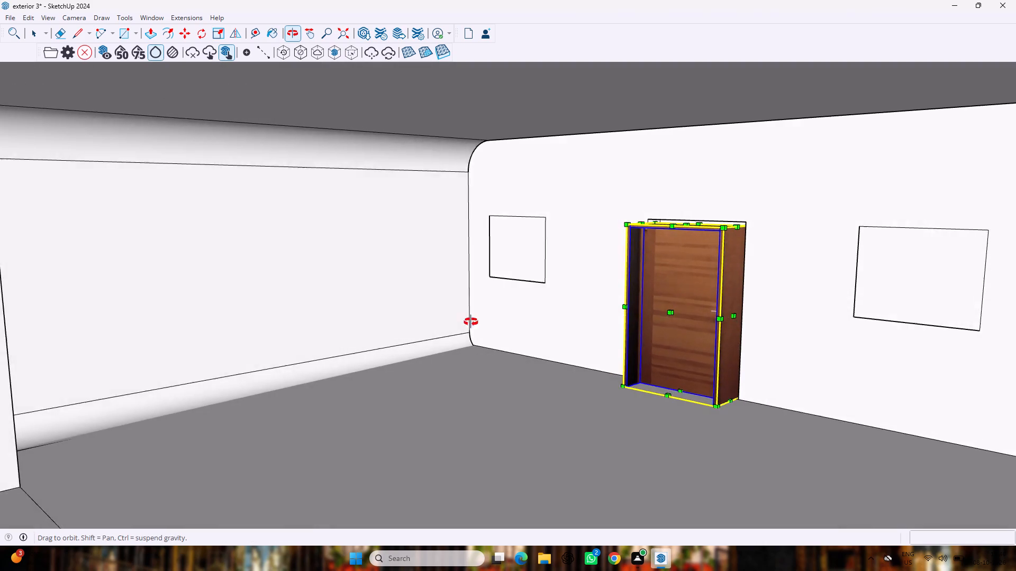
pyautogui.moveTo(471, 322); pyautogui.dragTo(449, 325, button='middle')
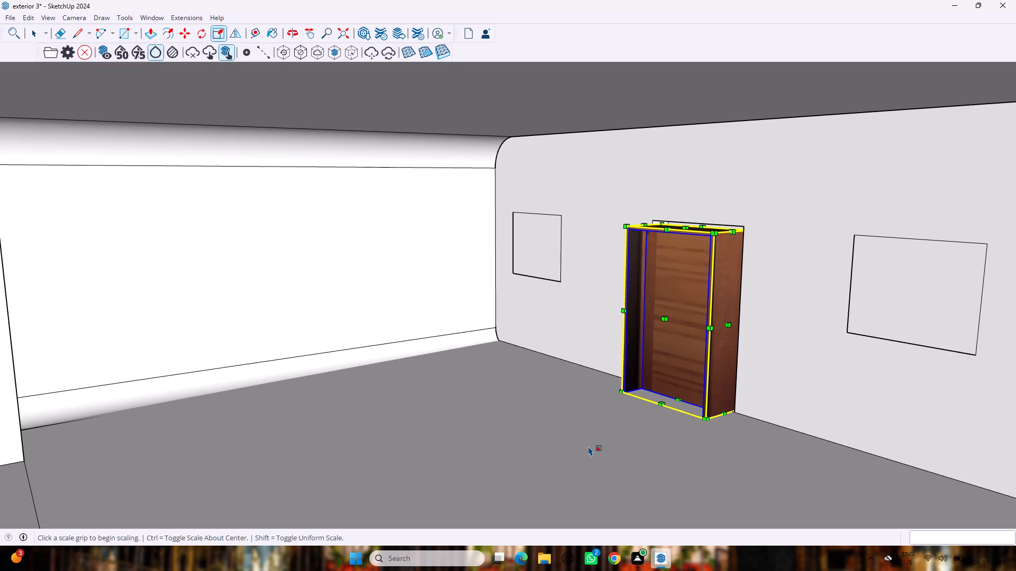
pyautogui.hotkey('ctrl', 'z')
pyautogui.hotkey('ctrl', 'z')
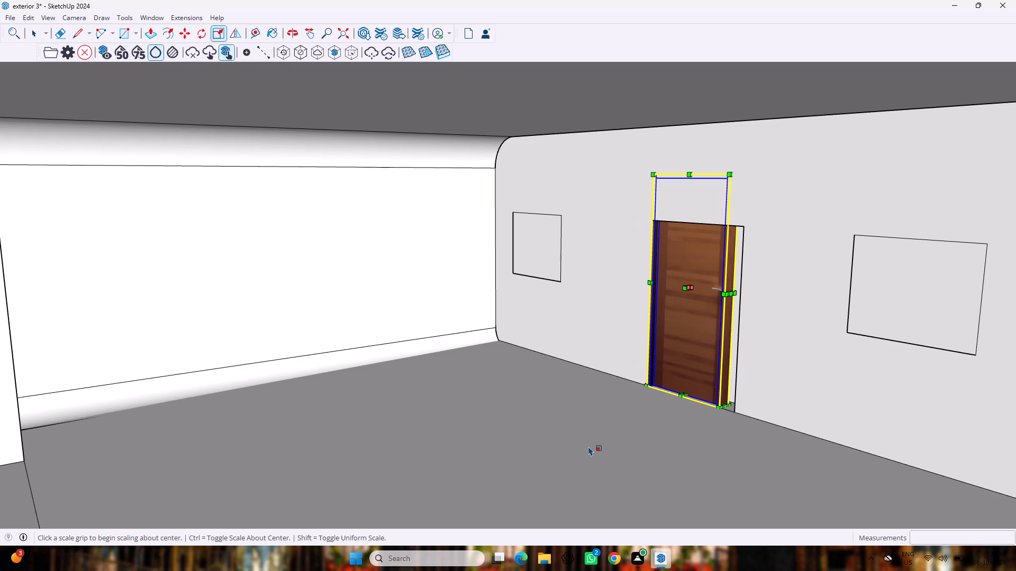
# Move the copied door by its handle-side front bottom corner to the matching bottom corner of the upper-floor doorway, flush with the wall face.
pyautogui.press('m')
pyautogui.scroll(5, 728, 400)
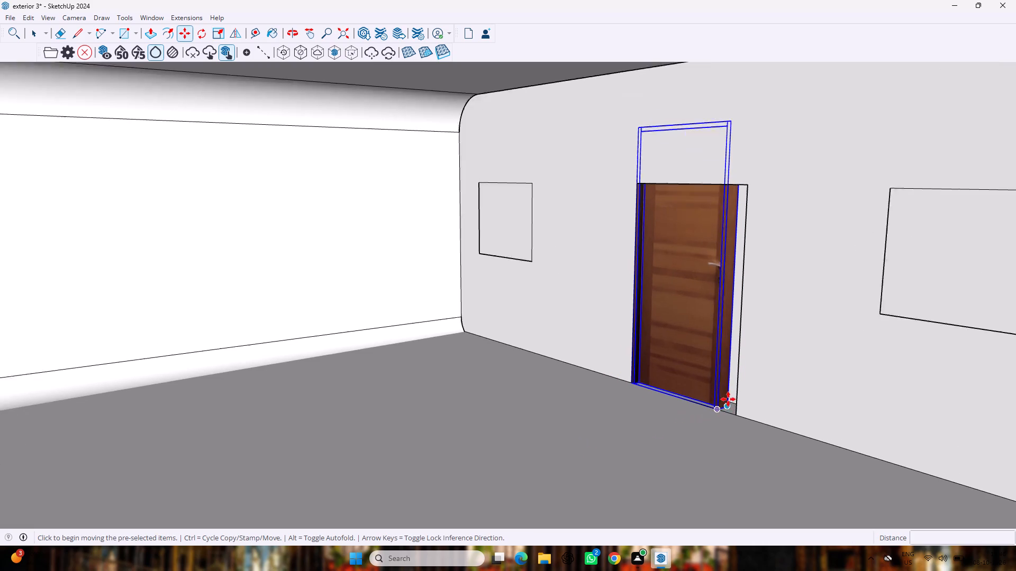
pyautogui.moveTo(716, 414); pyautogui.dragTo(726, 417)
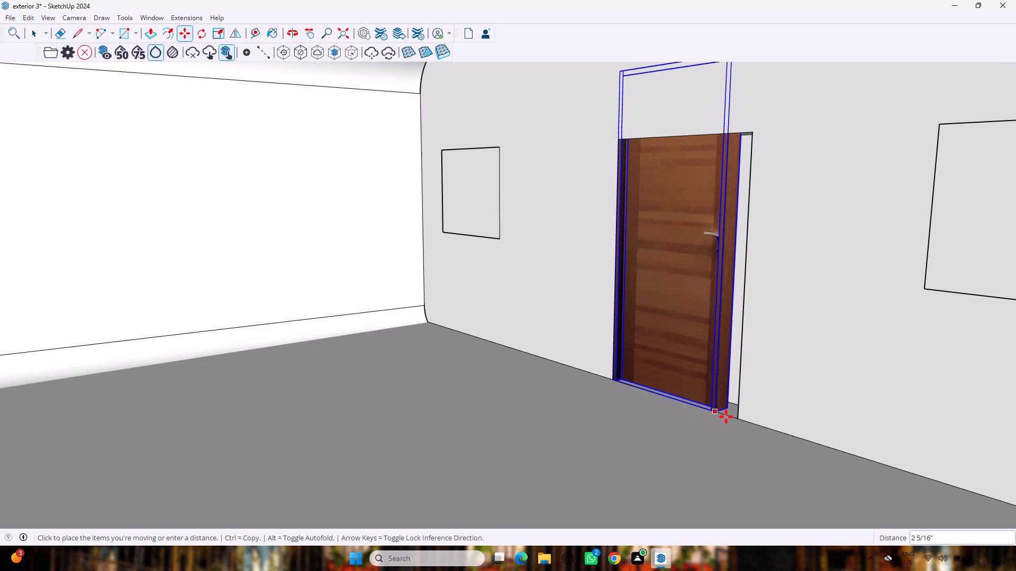
pyautogui.moveTo(726, 417); pyautogui.dragTo(737, 419)
pyautogui.scroll(7, 734, 399)
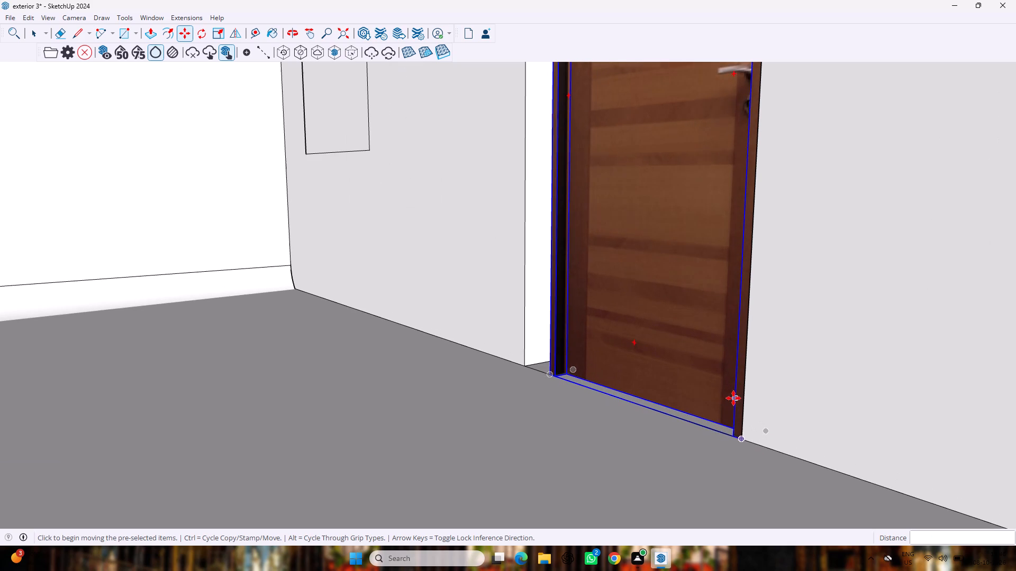
pyautogui.moveTo(740, 443); pyautogui.dragTo(752, 423)
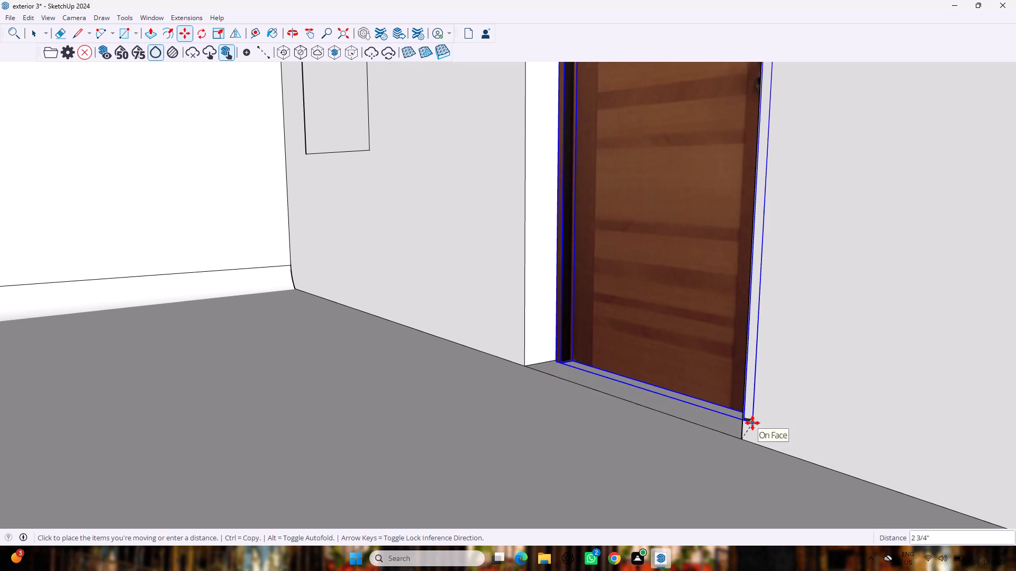
pyautogui.moveTo(752, 423); pyautogui.dragTo(743, 434)
# Scale the copied door's height from its top to about 0.77 so it fits under the head of the upper-floor doorway.
pyautogui.scroll(6, 737, 427)
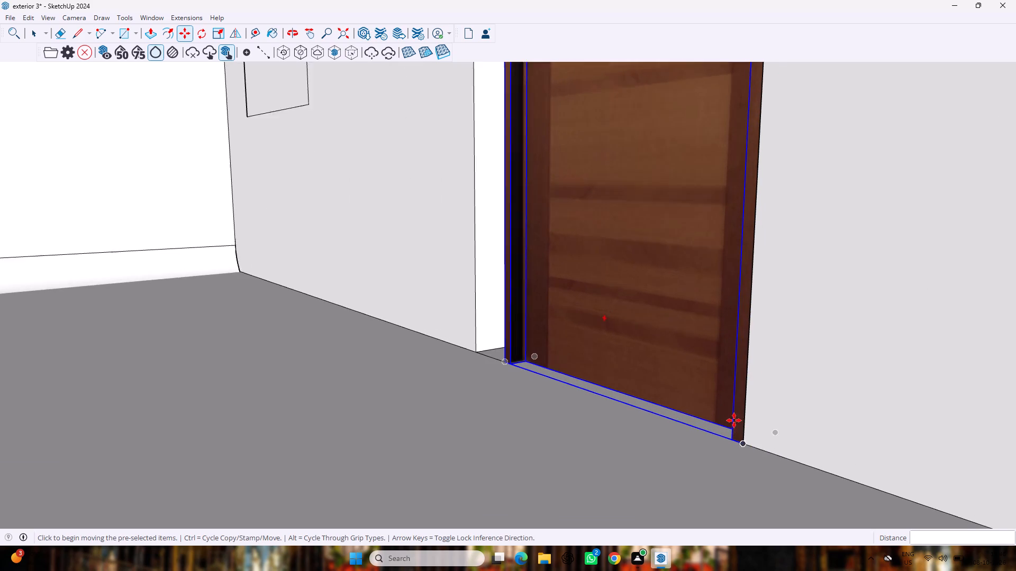
pyautogui.scroll(7, 734, 420)
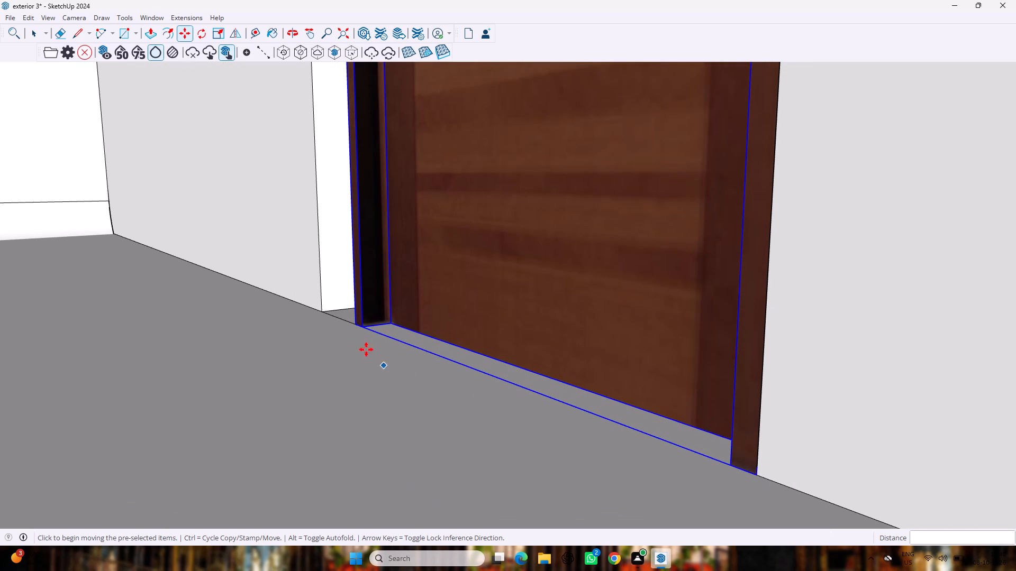
pyautogui.scroll(-19, 357, 347)
pyautogui.scroll(-2, 441, 417)
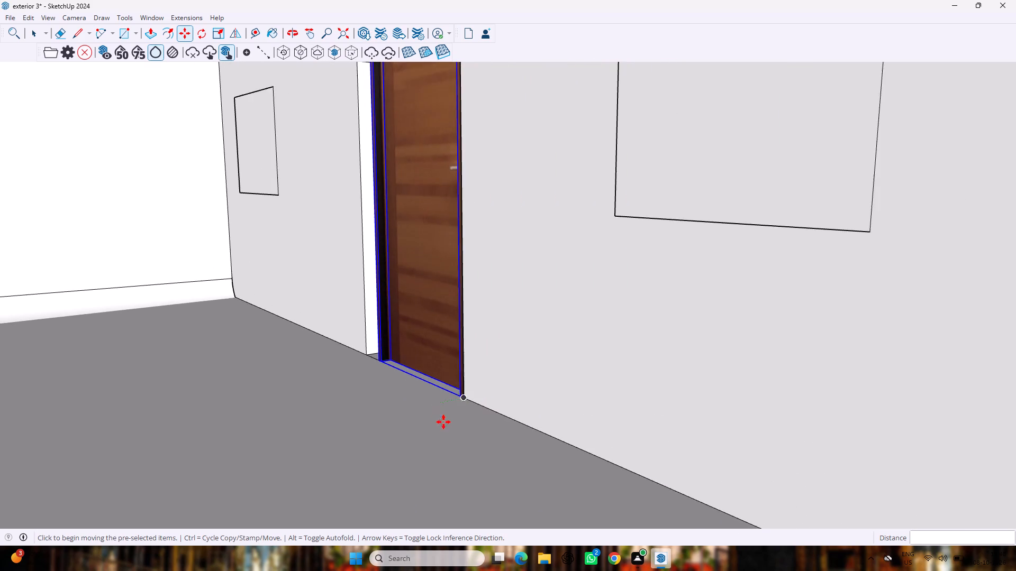
pyautogui.scroll(-5, 443, 422)
pyautogui.press('s')
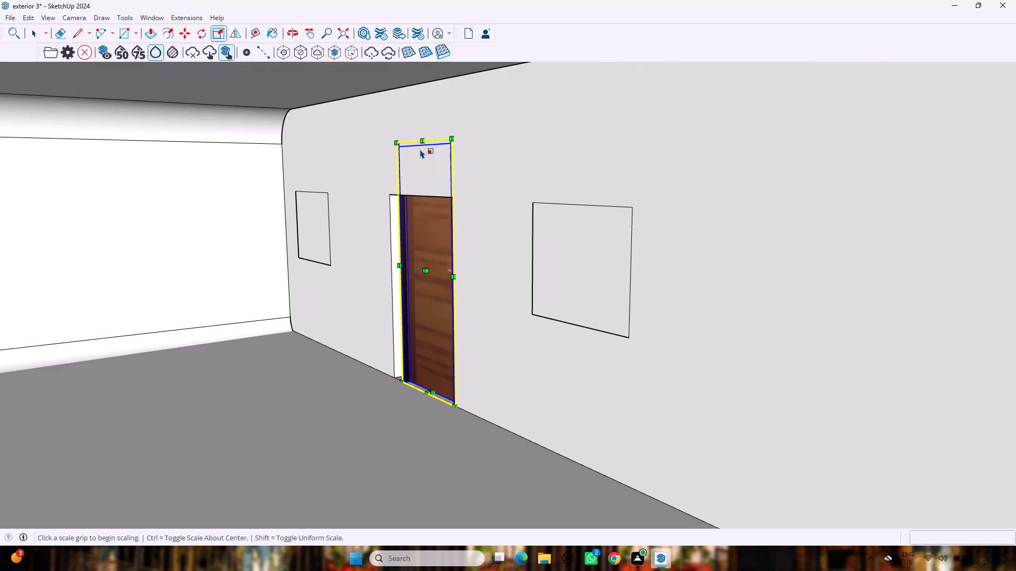
pyautogui.moveTo(423, 145); pyautogui.dragTo(424, 200)
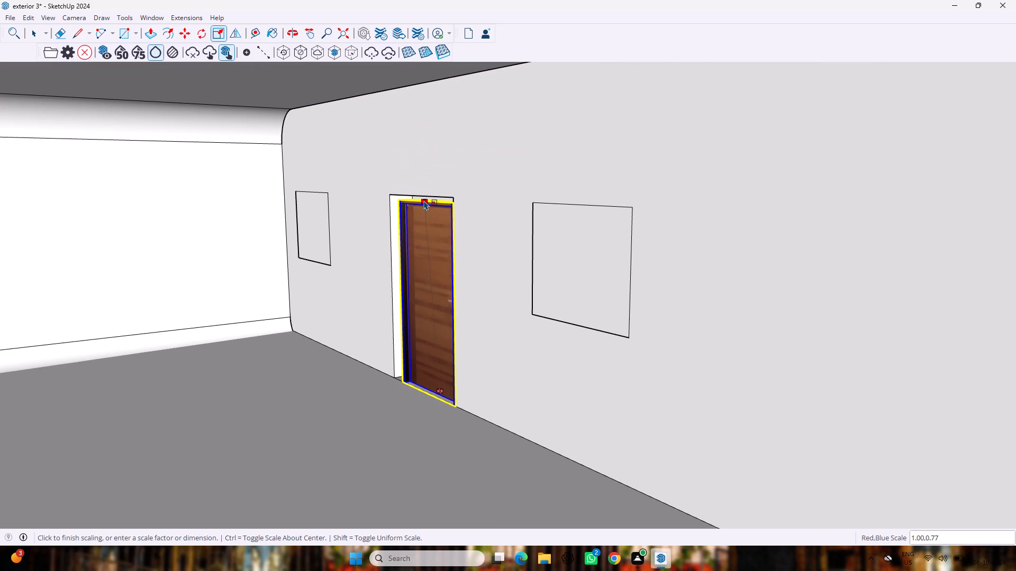
pyautogui.moveTo(424, 200); pyautogui.dragTo(424, 197)
# Widen the copied door from its hinge side until it meets the opposite jamb of the upper-floor doorway.
pyautogui.moveTo(362, 262); pyautogui.dragTo(564, 280, button='middle')
pyautogui.scroll(-1, 564, 281)
pyautogui.scroll(3, 558, 292)
pyautogui.moveTo(555, 292); pyautogui.dragTo(678, 285, button='middle')
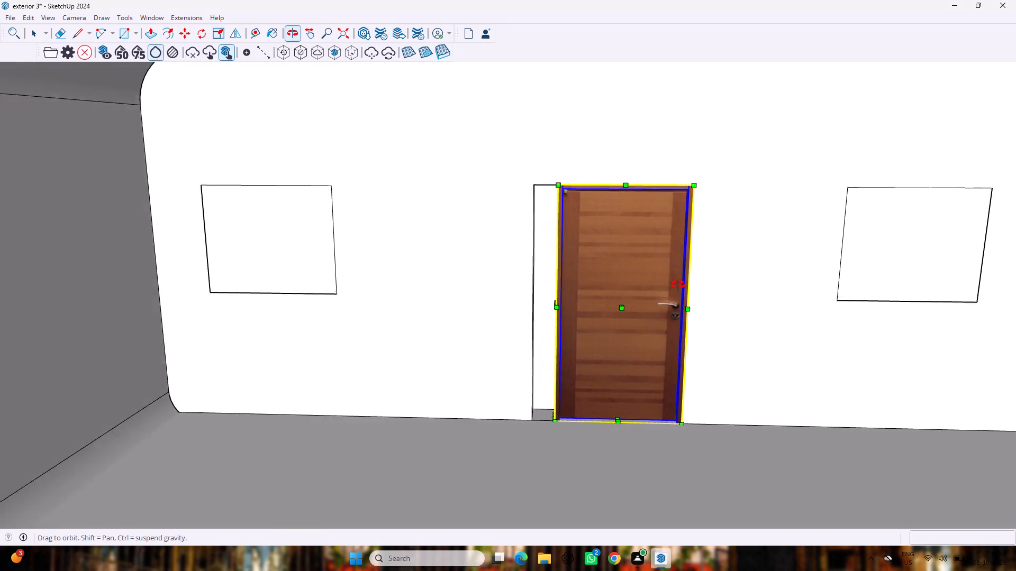
pyautogui.moveTo(678, 285); pyautogui.dragTo(733, 282, button='middle')
pyautogui.moveTo(576, 294); pyautogui.dragTo(565, 298)
pyautogui.scroll(-2, 560, 288)
pyautogui.press('space')
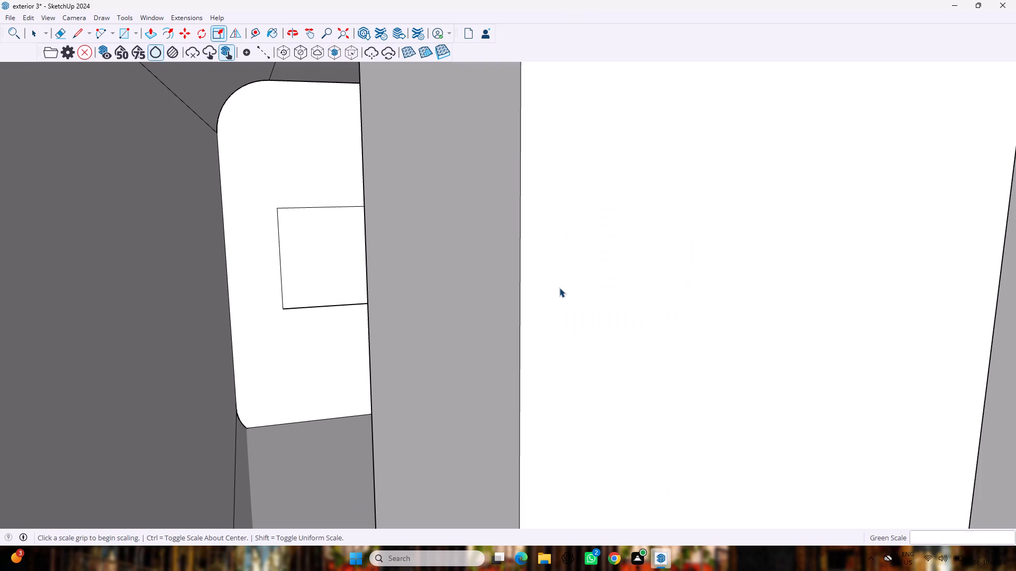
# Clear the selection and examine the whole front of the house with the doors in both storeys.
pyautogui.scroll(-20, 558, 292)
pyautogui.scroll(-7, 558, 292)
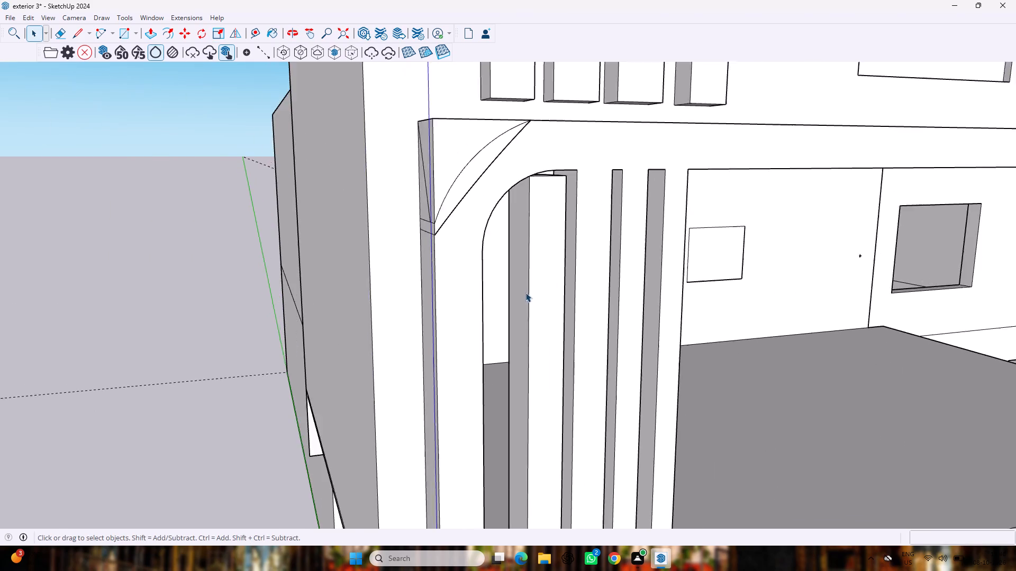
pyautogui.scroll(-9, 525, 292)
pyautogui.moveTo(642, 301); pyautogui.dragTo(558, 314, button='middle')
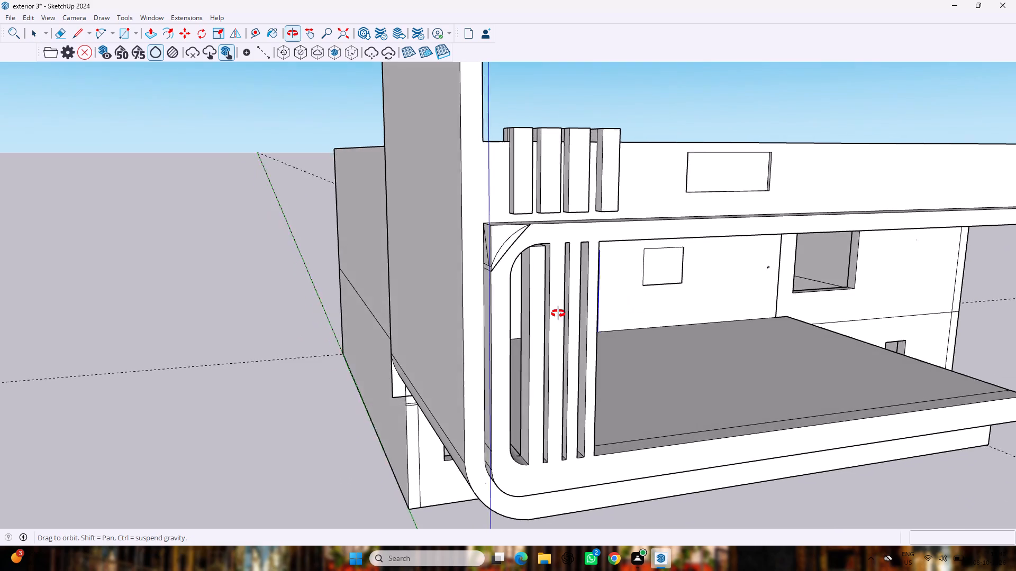
pyautogui.moveTo(558, 314); pyautogui.dragTo(456, 311, button='middle')
pyautogui.scroll(-2, 456, 312)
pyautogui.middleClick(455, 310)
pyautogui.scroll(-9, 458, 263)
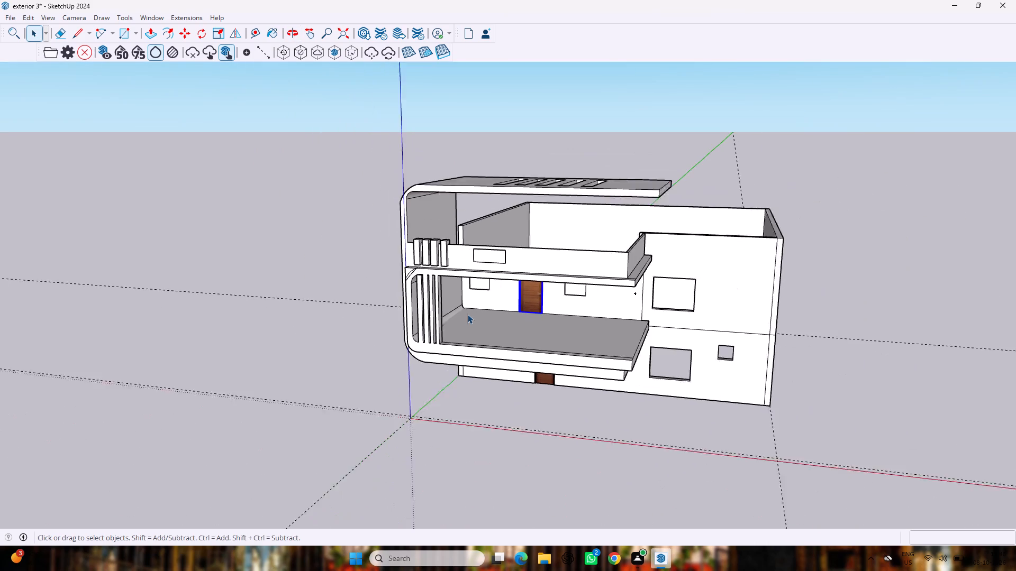
pyautogui.moveTo(397, 366); pyautogui.dragTo(477, 290, button='middle')
pyautogui.click(261, 298)
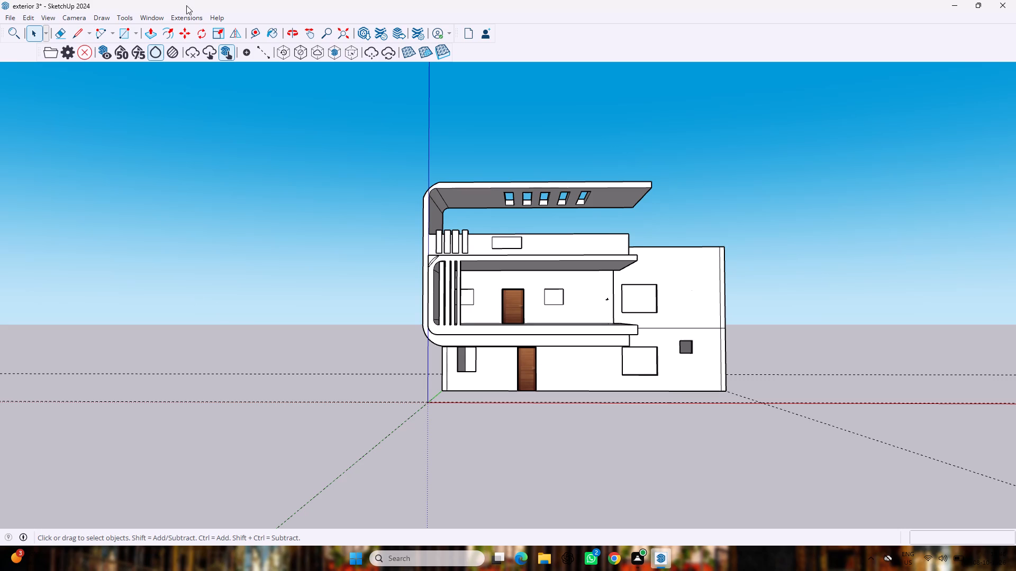
# Search the 3D Warehouse for window models.
pyautogui.click(143, 13)
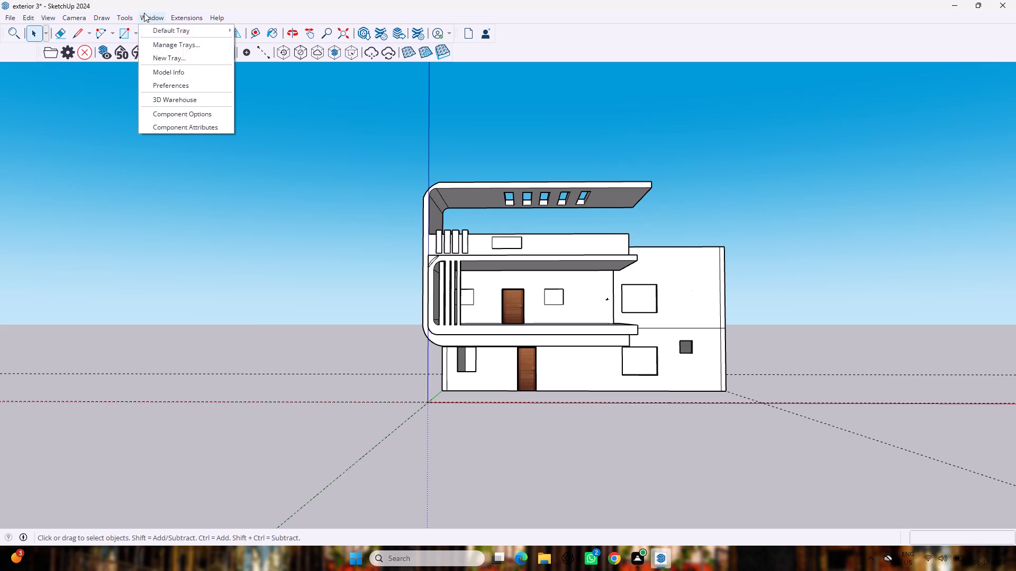
pyautogui.click(176, 98)
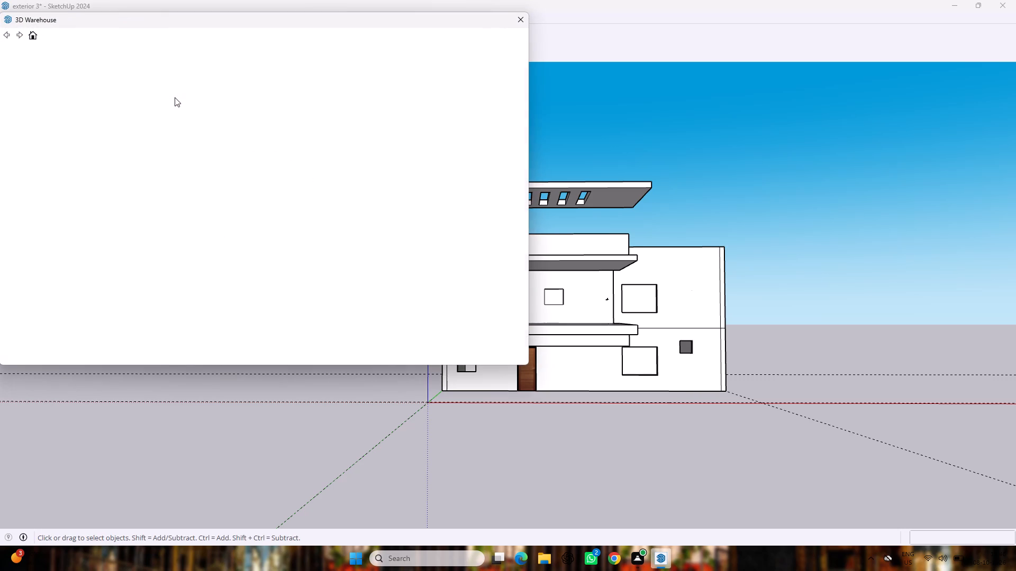
pyautogui.click(171, 63)
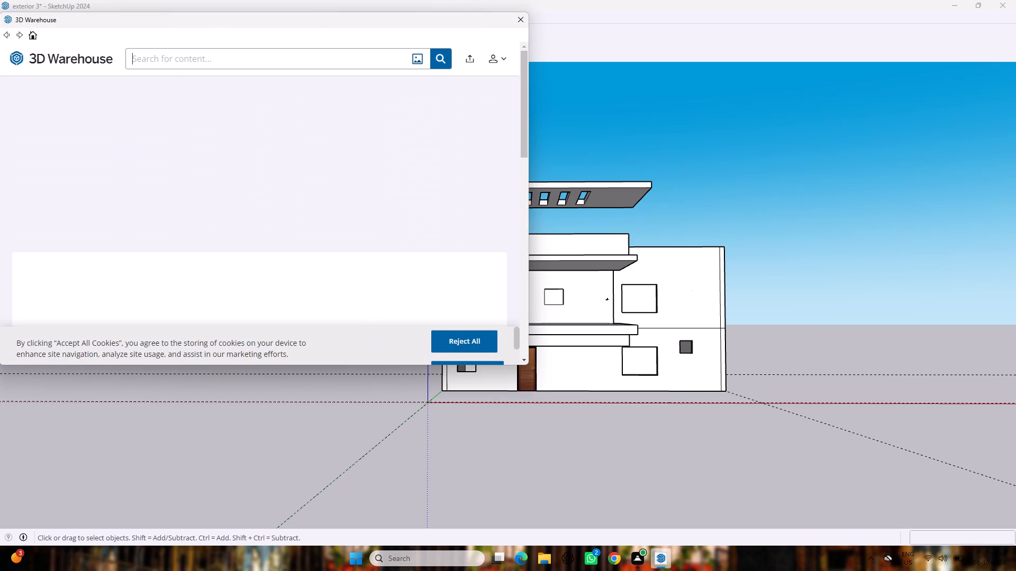
pyautogui.write('wi')
pyautogui.write('ndow')
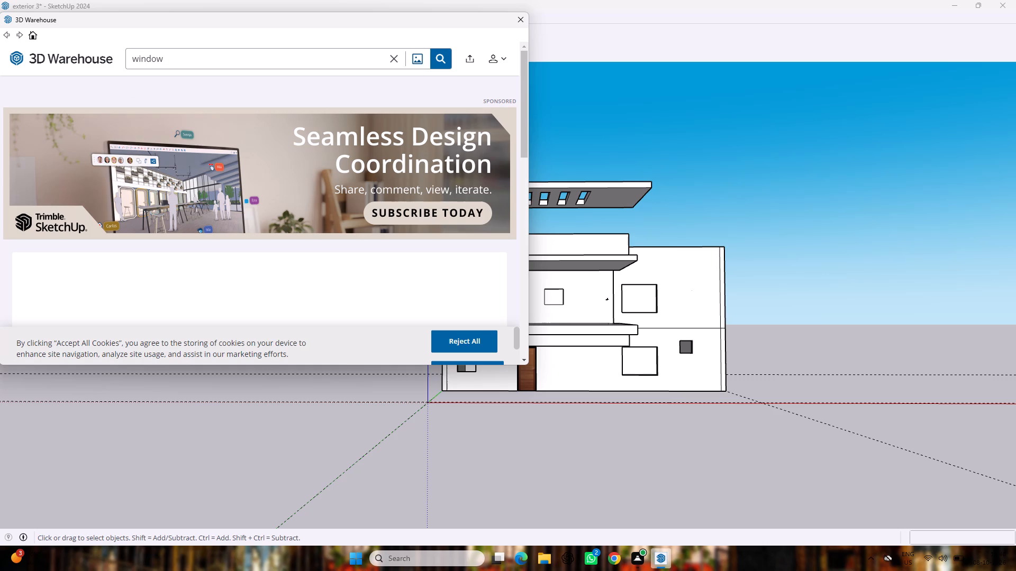
pyautogui.press('Return')
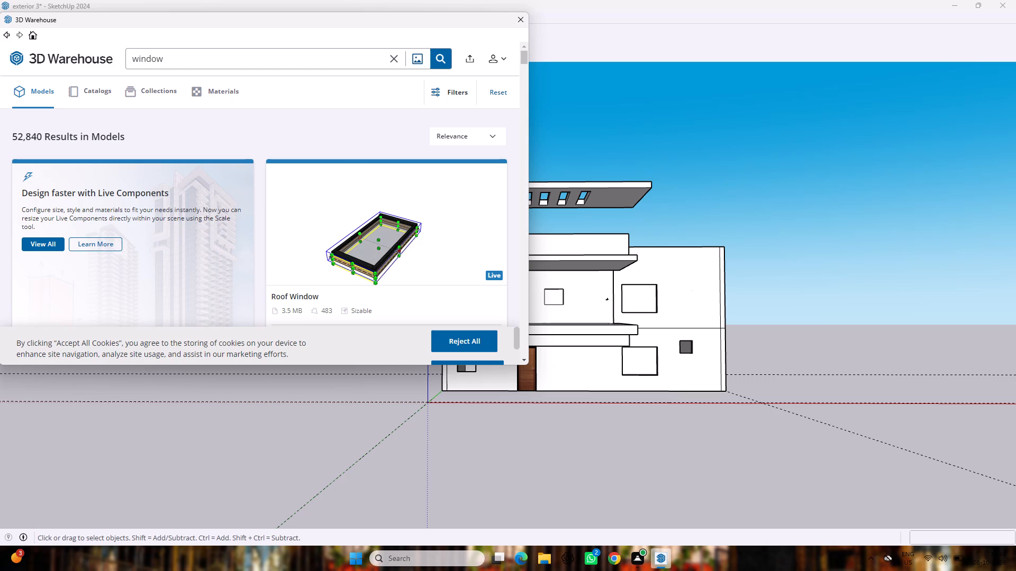
# Download the white-framed, two-pane 120x110cm Window model from the search results directly into the house model.
pyautogui.scroll(-3, 157, 65)
pyautogui.scroll(-3, 138, 167)
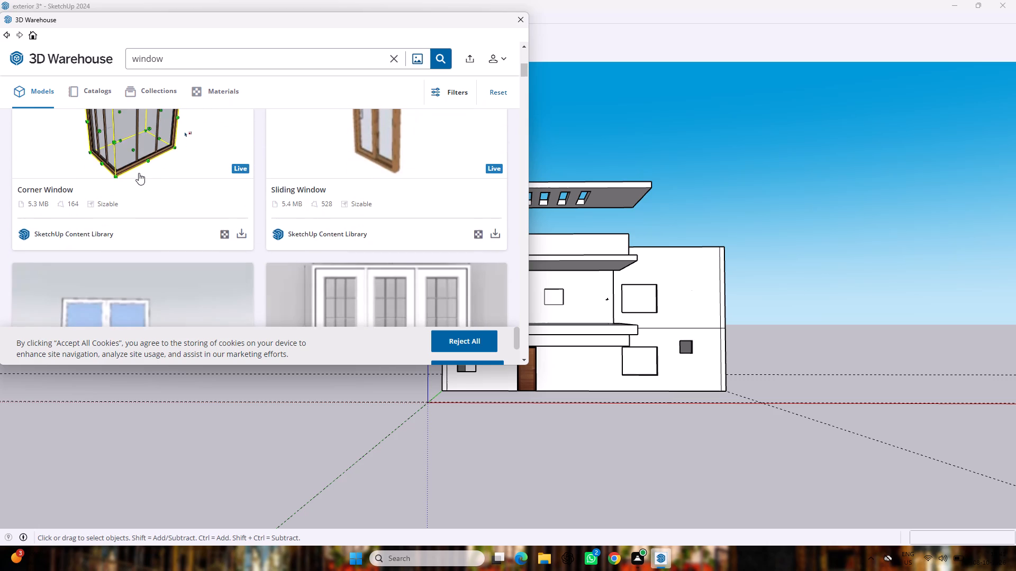
pyautogui.scroll(-1, 139, 170)
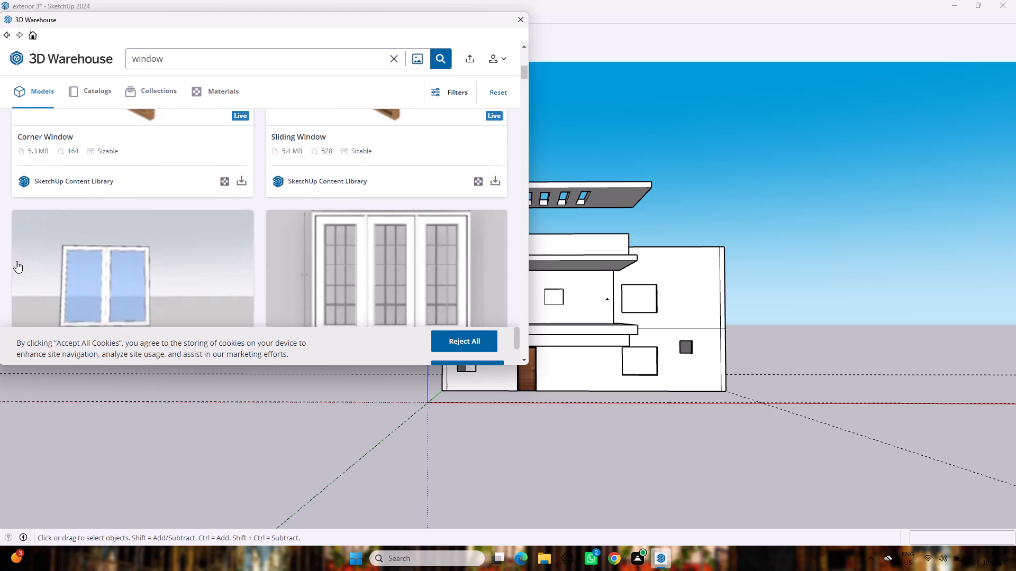
pyautogui.click(42, 275)
pyautogui.click(113, 286)
pyautogui.scroll(-3, 112, 279)
pyautogui.scroll(-6, 242, 254)
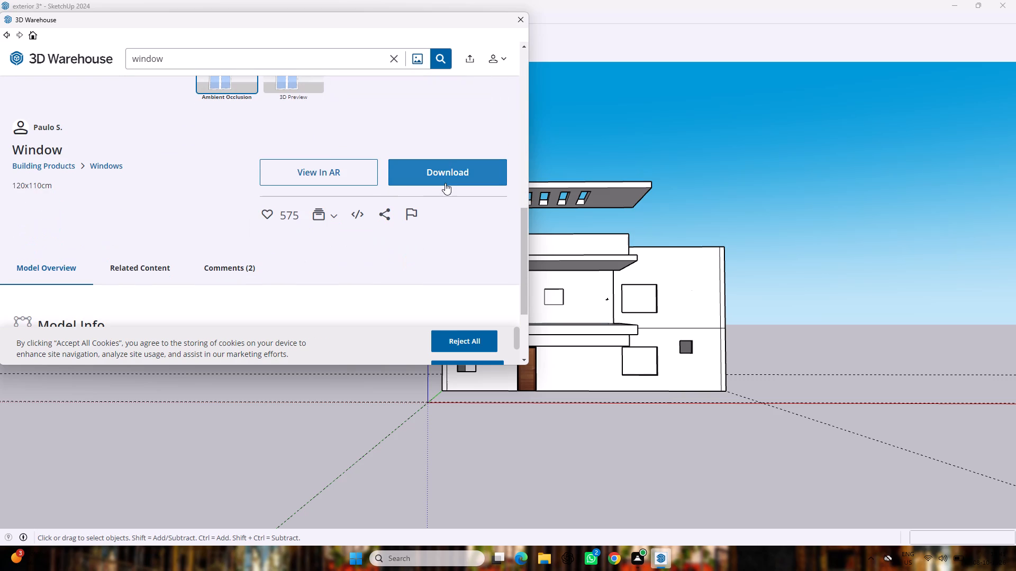
pyautogui.click(445, 181)
pyautogui.click(239, 195)
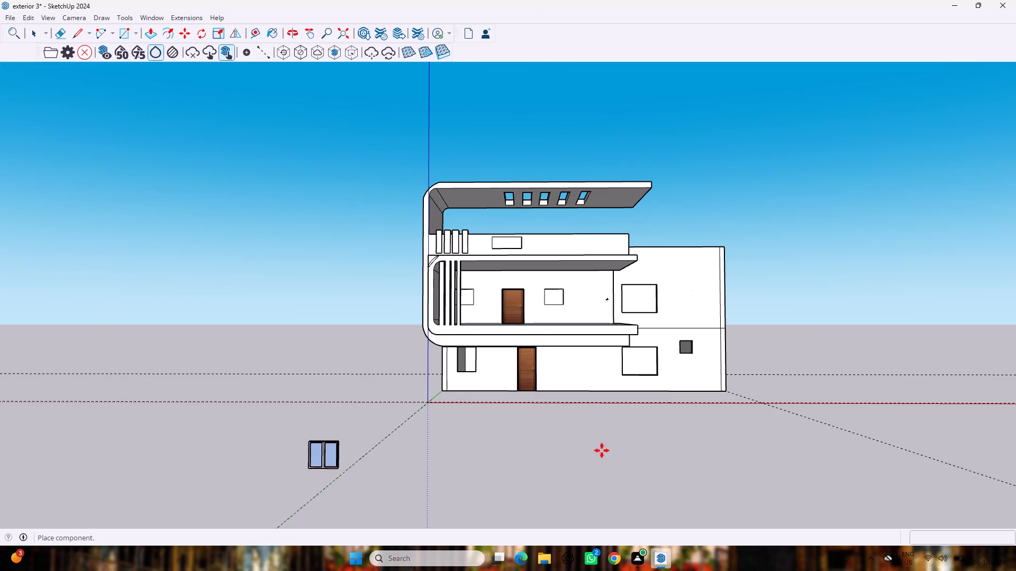
# Place the window with its bottom corner on the door-side bottom corner of the large ground-floor window opening.
pyautogui.scroll(7, 578, 382)
pyautogui.scroll(9, 730, 365)
pyautogui.scroll(-7, 613, 404)
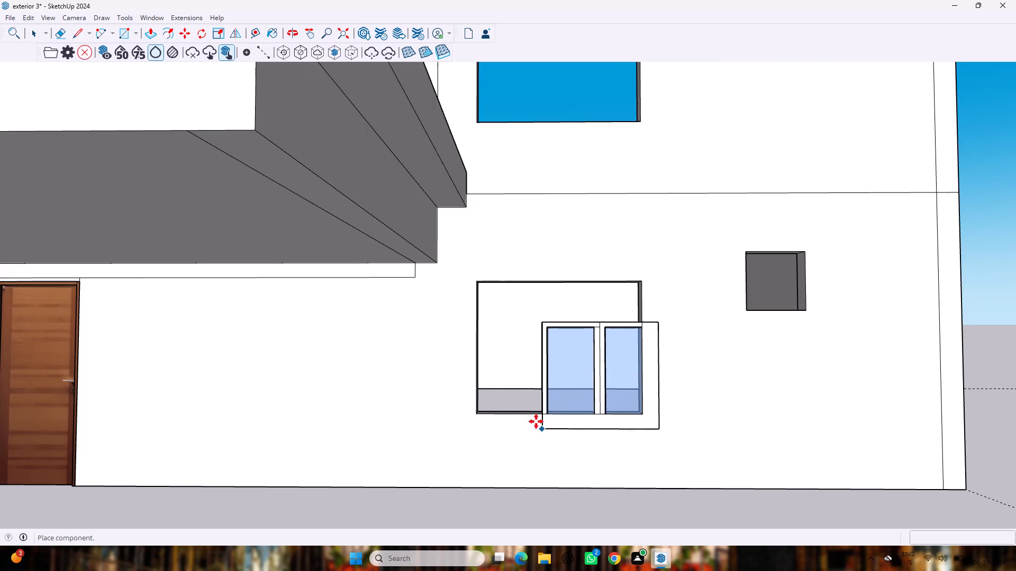
pyautogui.scroll(4, 476, 411)
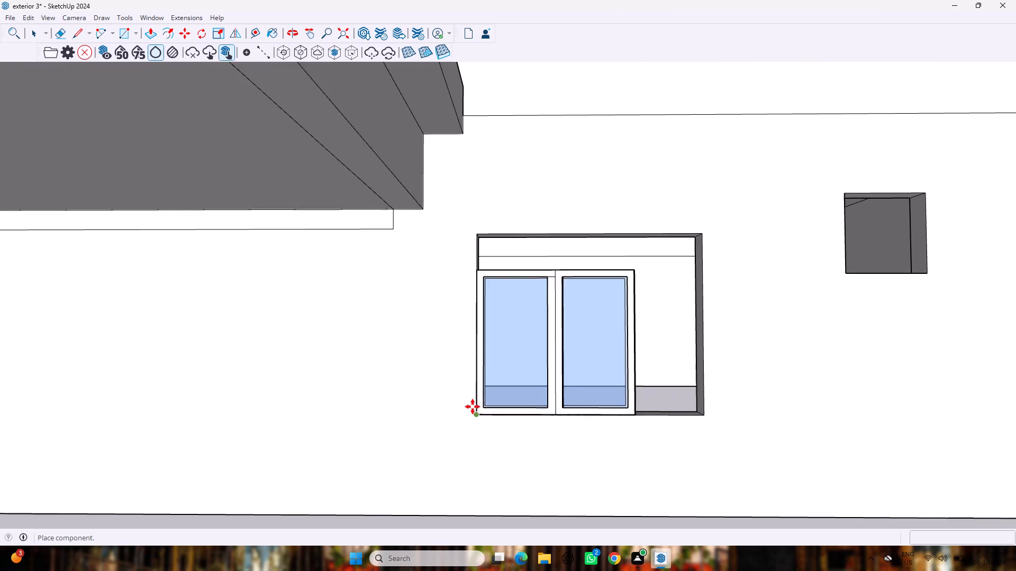
pyautogui.scroll(2, 473, 407)
pyautogui.click(482, 419)
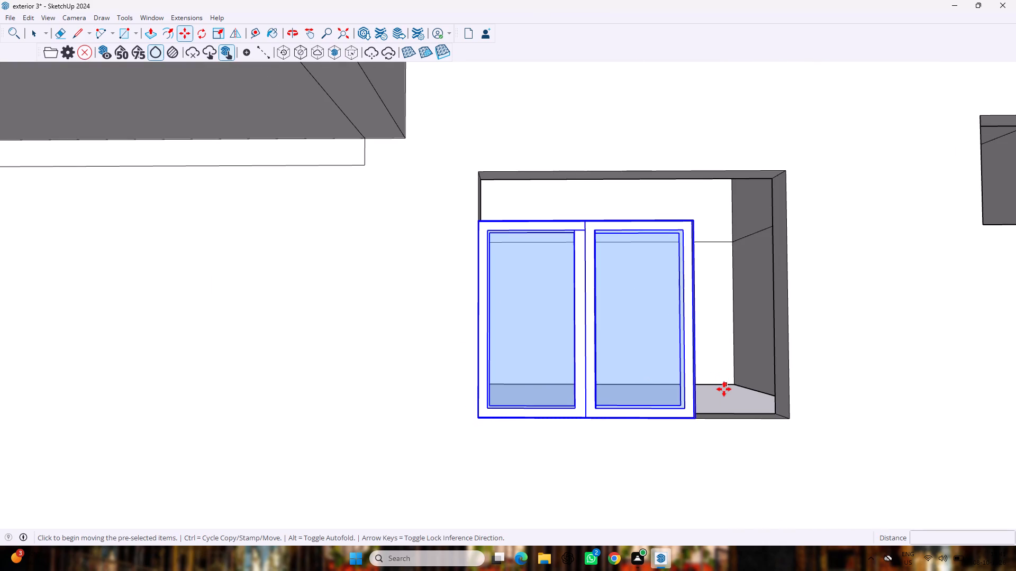
# Copy the window at its original size and scale its height from the top up to the head of the ground-floor opening.
pyautogui.press('s')
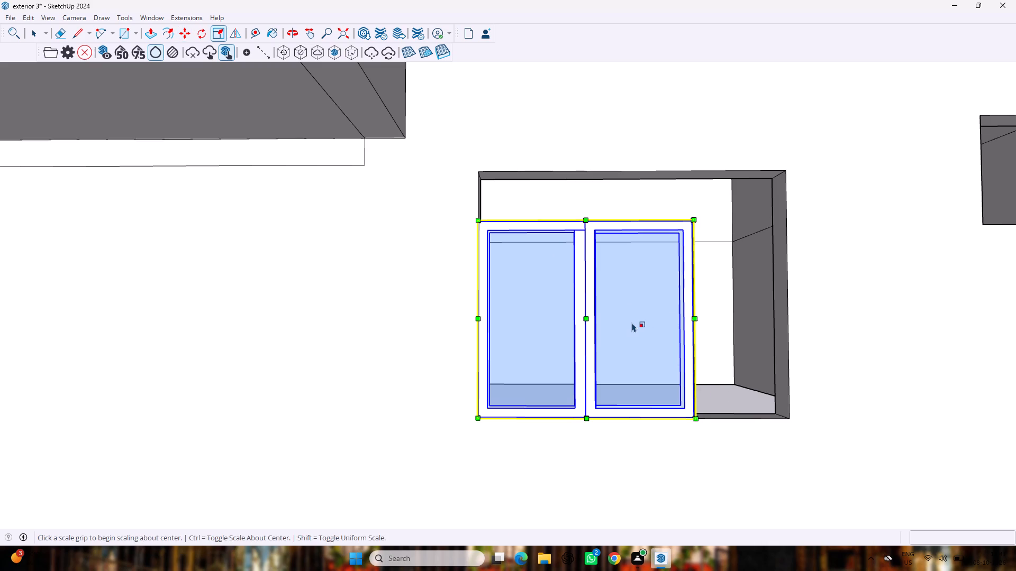
pyautogui.hotkey('ctrl', 'c')
pyautogui.scroll(8, 575, 240)
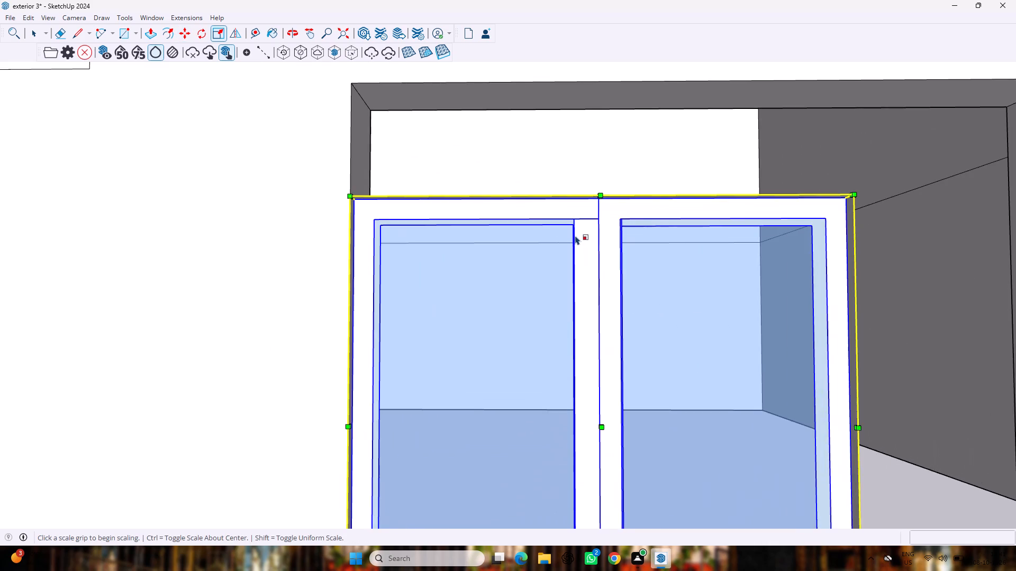
pyautogui.moveTo(581, 242); pyautogui.dragTo(594, 349, button='middle')
pyautogui.scroll(-4, 605, 223)
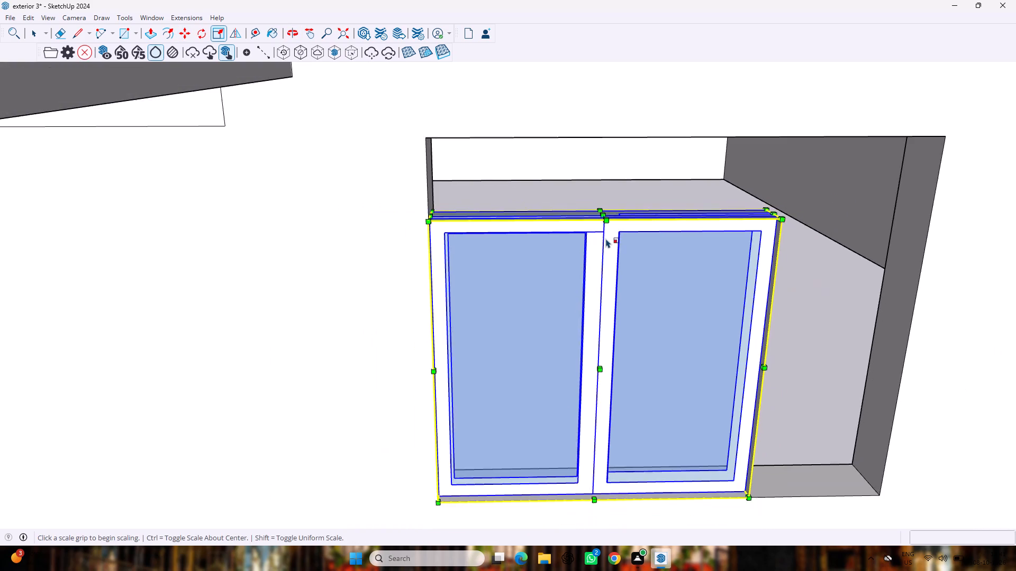
pyautogui.scroll(-2, 605, 238)
pyautogui.moveTo(603, 216); pyautogui.dragTo(604, 207)
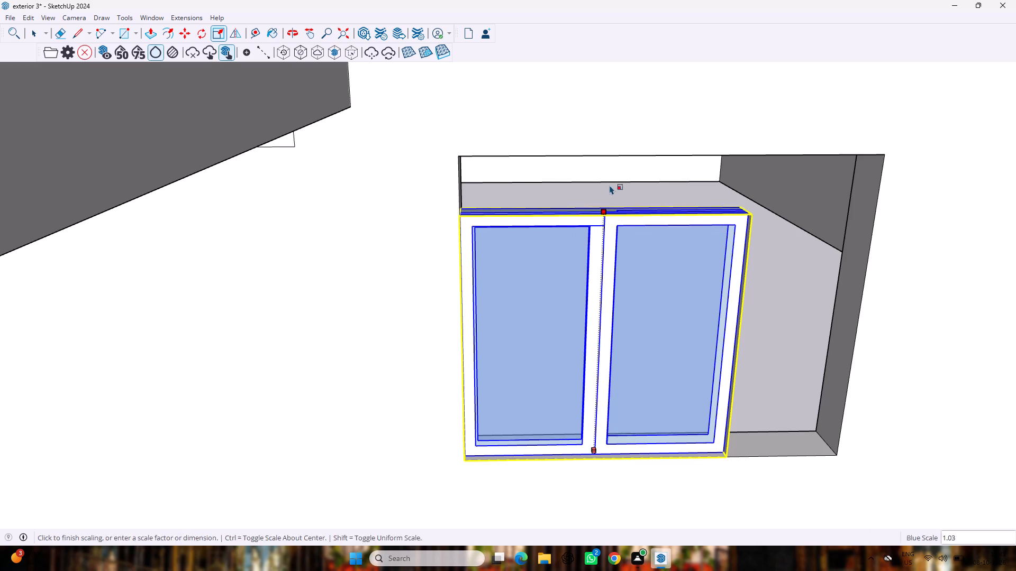
pyautogui.doubleClick(613, 161)
pyautogui.scroll(3, 601, 185)
pyautogui.scroll(-4, 604, 201)
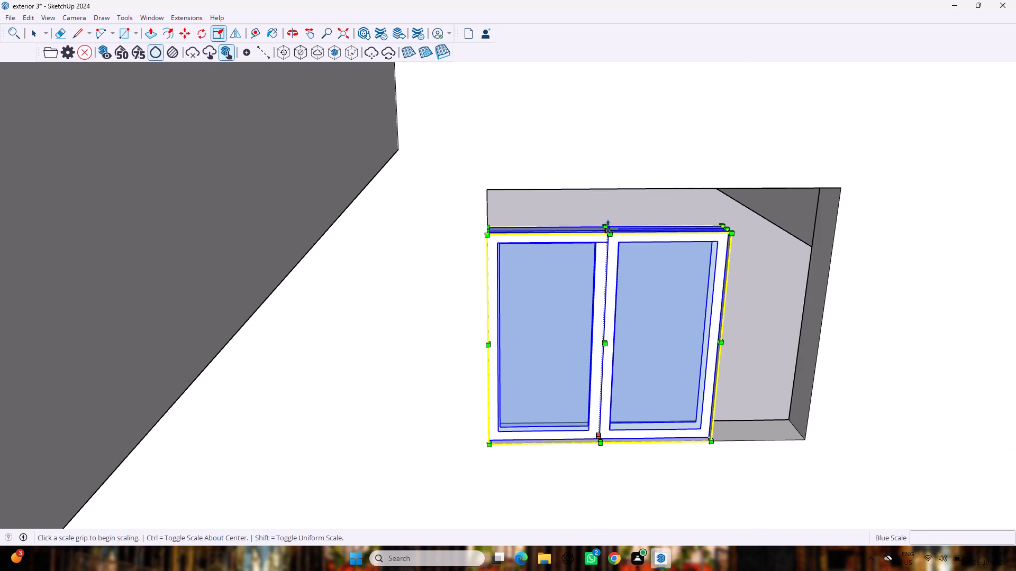
pyautogui.moveTo(608, 226); pyautogui.dragTo(612, 188)
# Widen the ground-floor window to about 1.45 times so it reaches the far jamb of its opening.
pyautogui.moveTo(788, 250); pyautogui.dragTo(693, 245, button='middle')
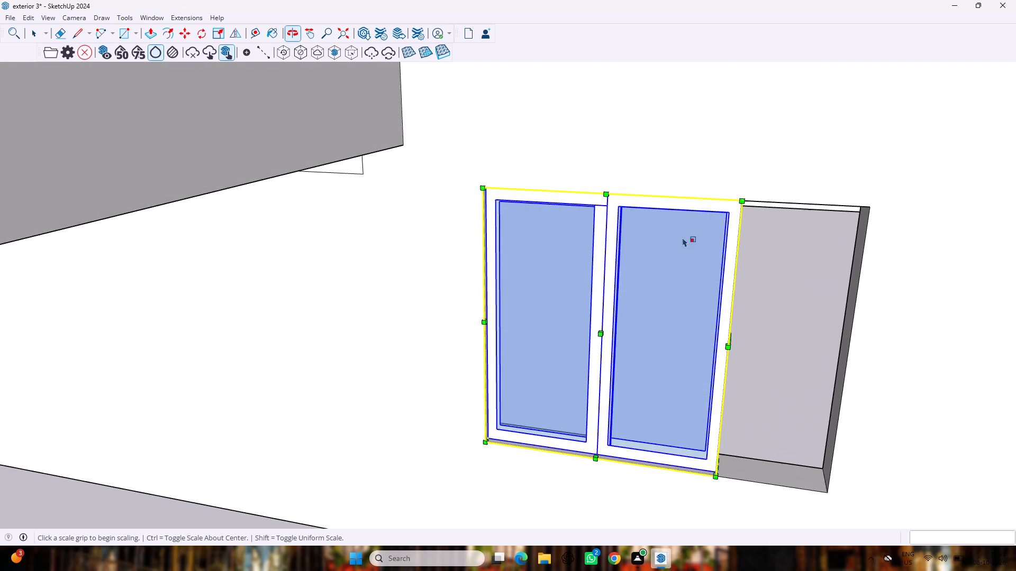
pyautogui.scroll(-3, 682, 243)
pyautogui.scroll(7, 753, 338)
pyautogui.scroll(-2, 741, 316)
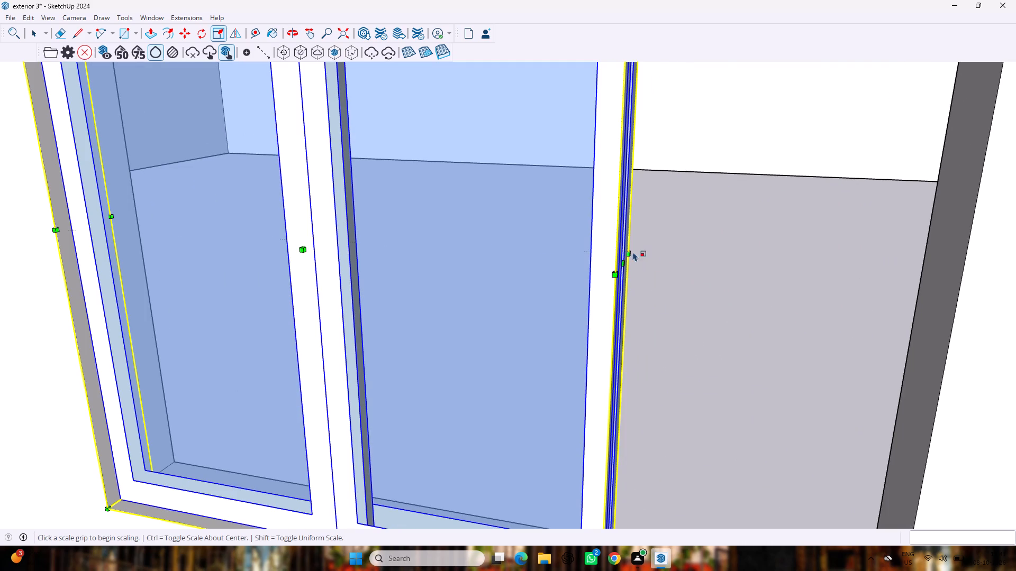
pyautogui.moveTo(624, 264); pyautogui.dragTo(879, 281)
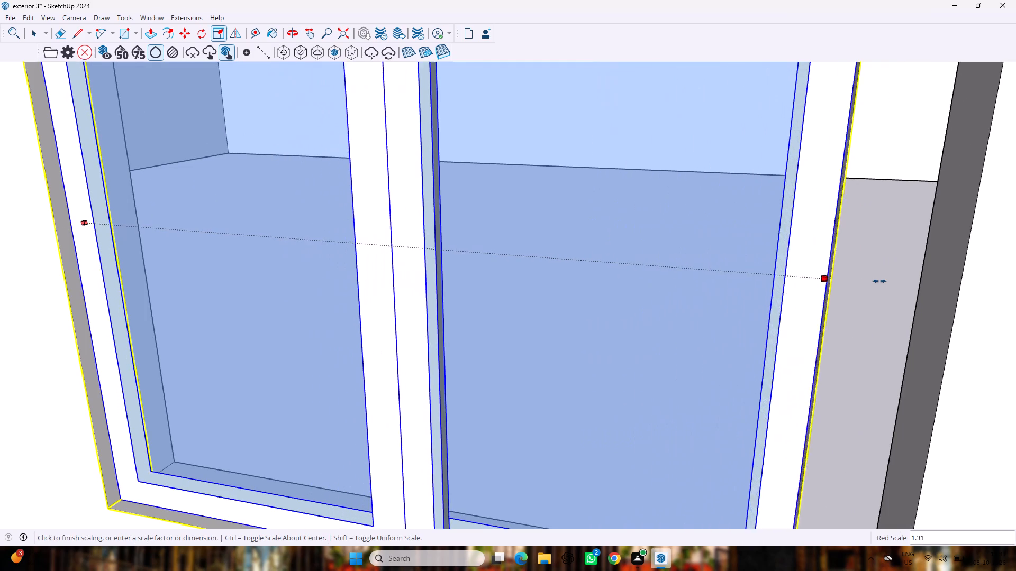
pyautogui.moveTo(879, 281); pyautogui.dragTo(963, 292)
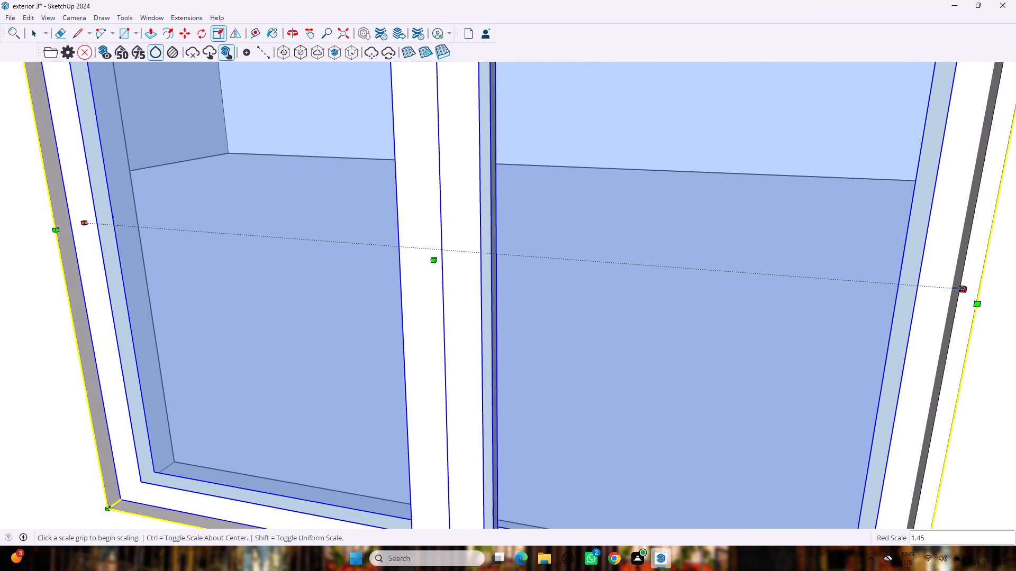
# Paste the copied window onto the door-side bottom corner of the large upper-floor opening directly above the ground-floor window.
pyautogui.scroll(-7, 958, 291)
pyautogui.scroll(1, 944, 276)
pyautogui.scroll(-14, 941, 271)
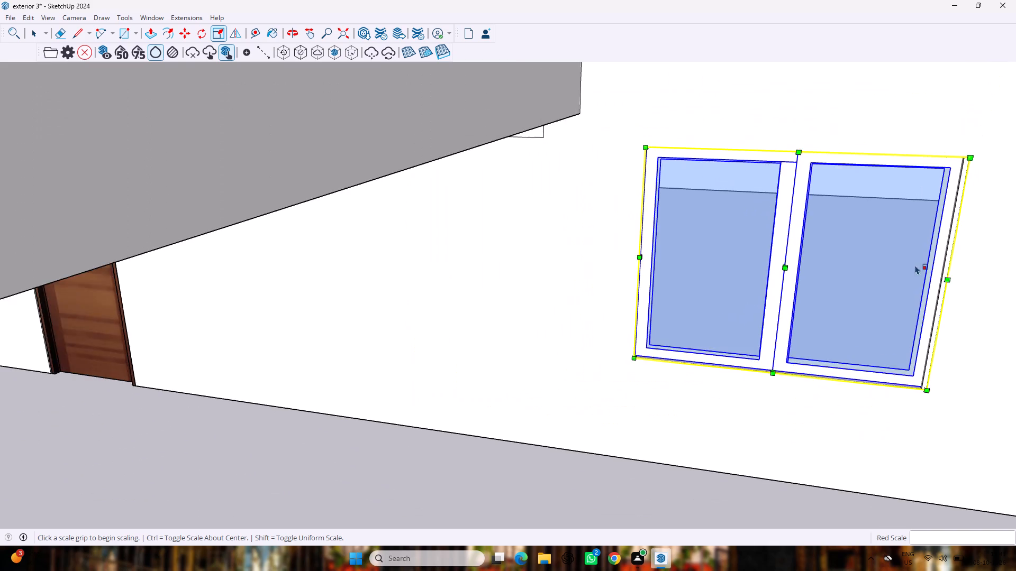
pyautogui.scroll(-13, 915, 265)
pyautogui.scroll(-2, 846, 261)
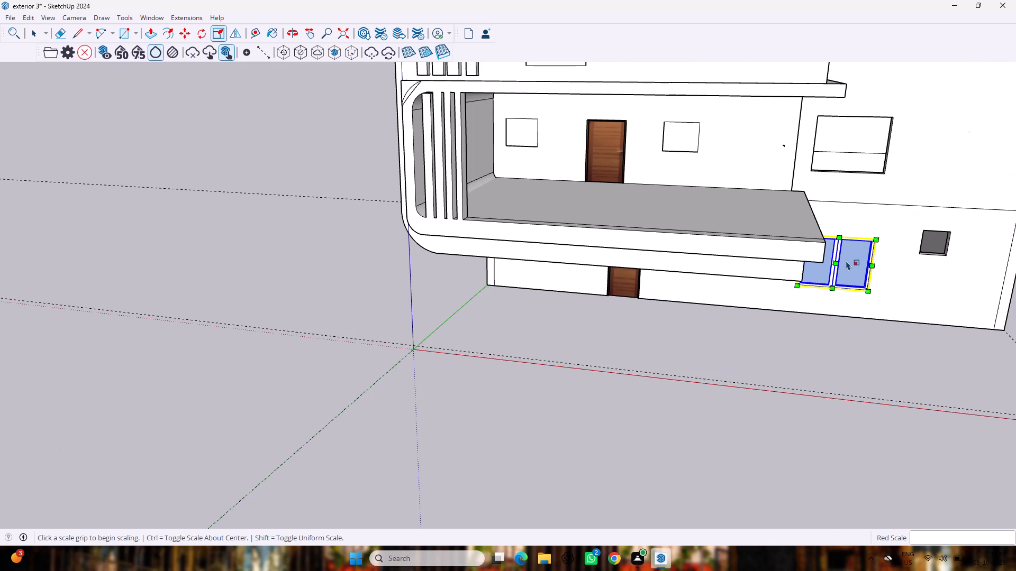
pyautogui.hotkey('ctrl', 'v')
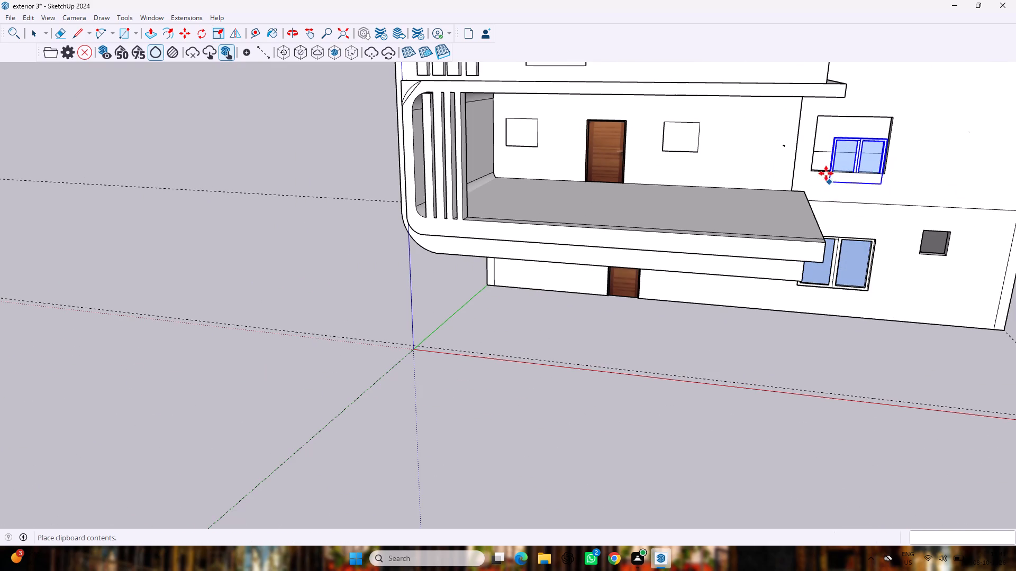
pyautogui.scroll(7, 813, 166)
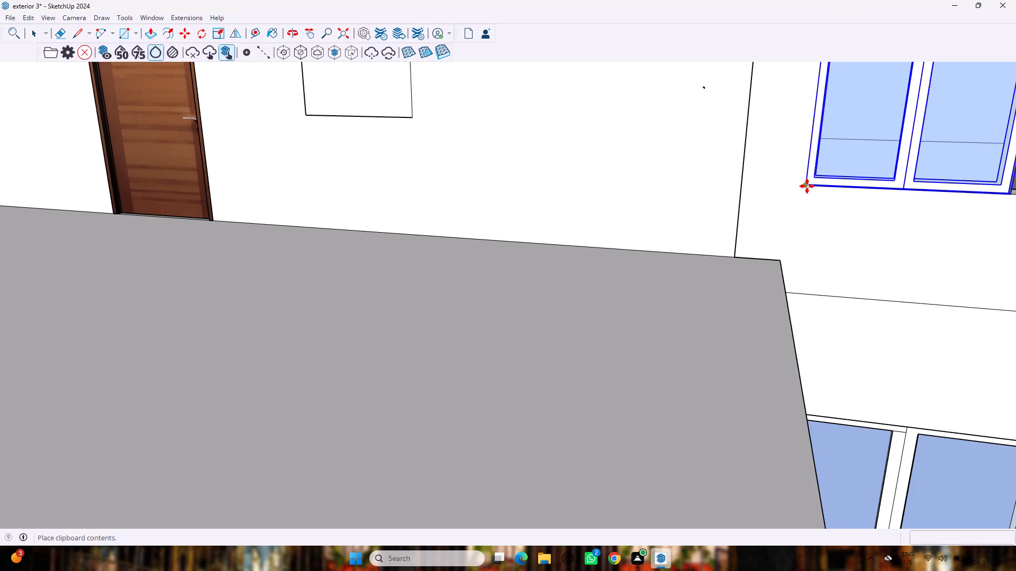
pyautogui.click(807, 186)
# Stretch the upper-floor window's height upward from its top, keeping its sill on the bottom of the opening.
pyautogui.scroll(-12, 806, 190)
pyautogui.press('s')
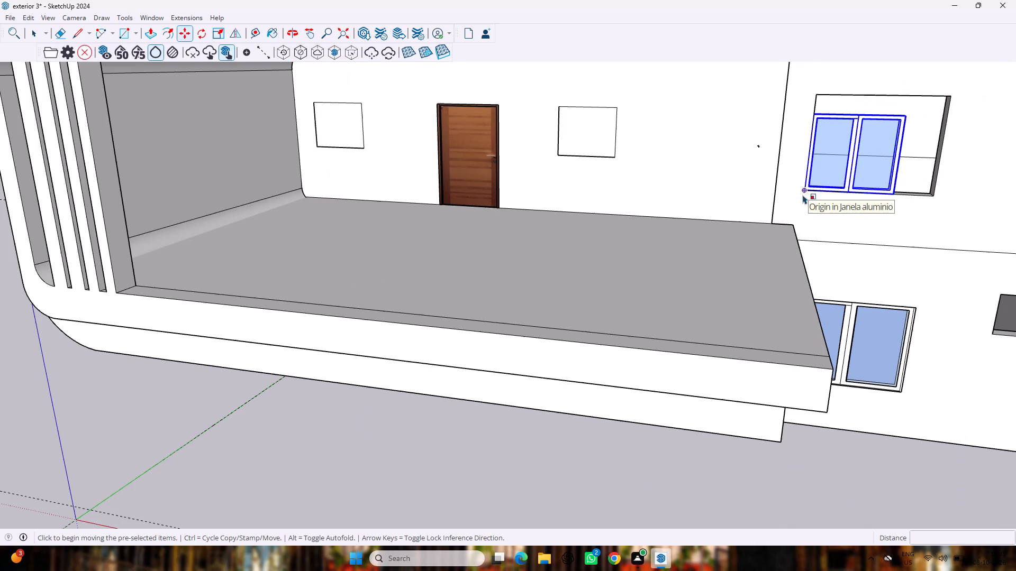
pyautogui.moveTo(858, 100); pyautogui.dragTo(860, 135, button='middle')
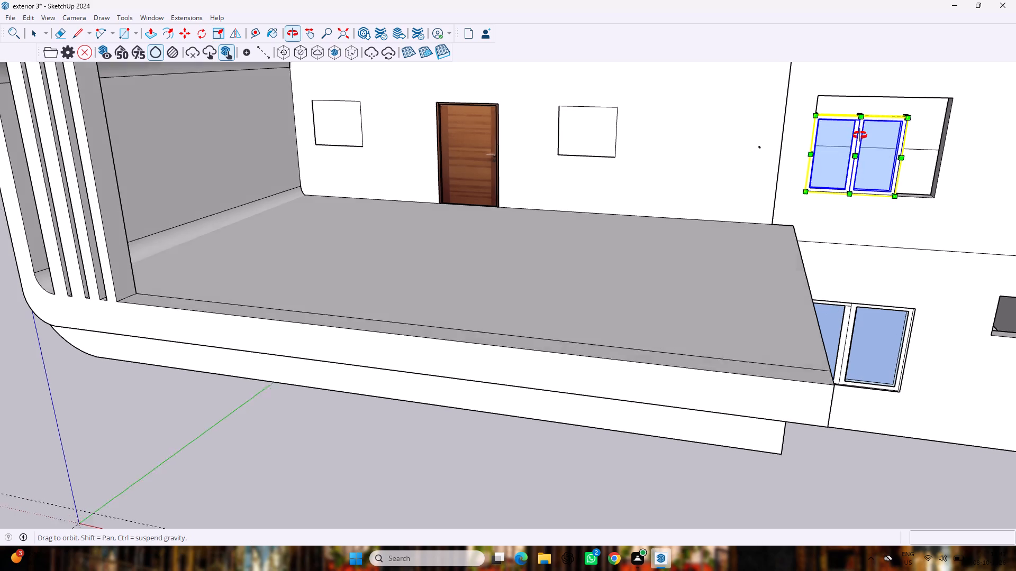
pyautogui.moveTo(860, 135); pyautogui.dragTo(860, 137, button='middle')
pyautogui.scroll(2, 943, 156)
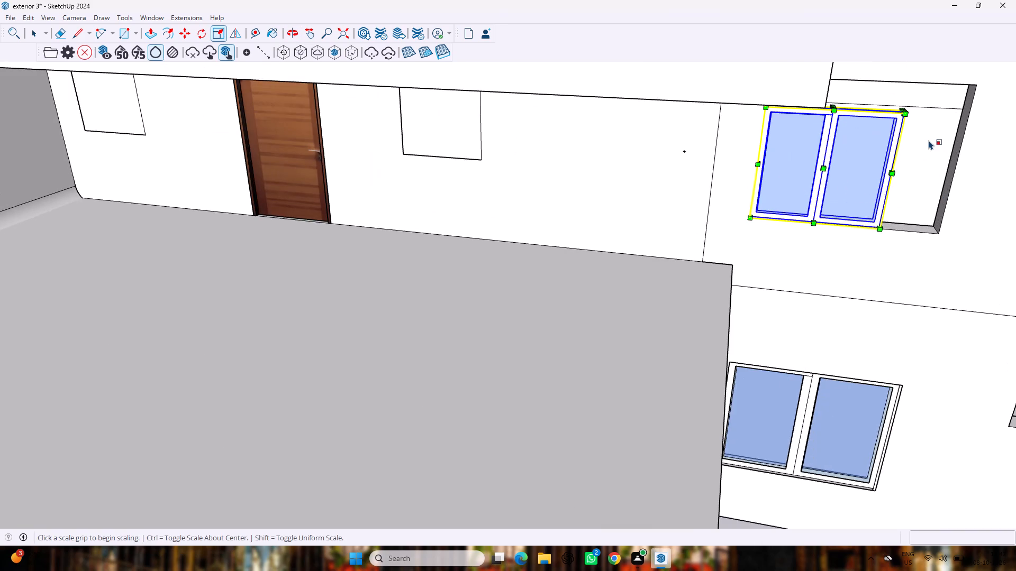
pyautogui.scroll(-1, 928, 141)
pyautogui.moveTo(920, 149); pyautogui.dragTo(851, 139, button='middle')
pyautogui.scroll(3, 828, 119)
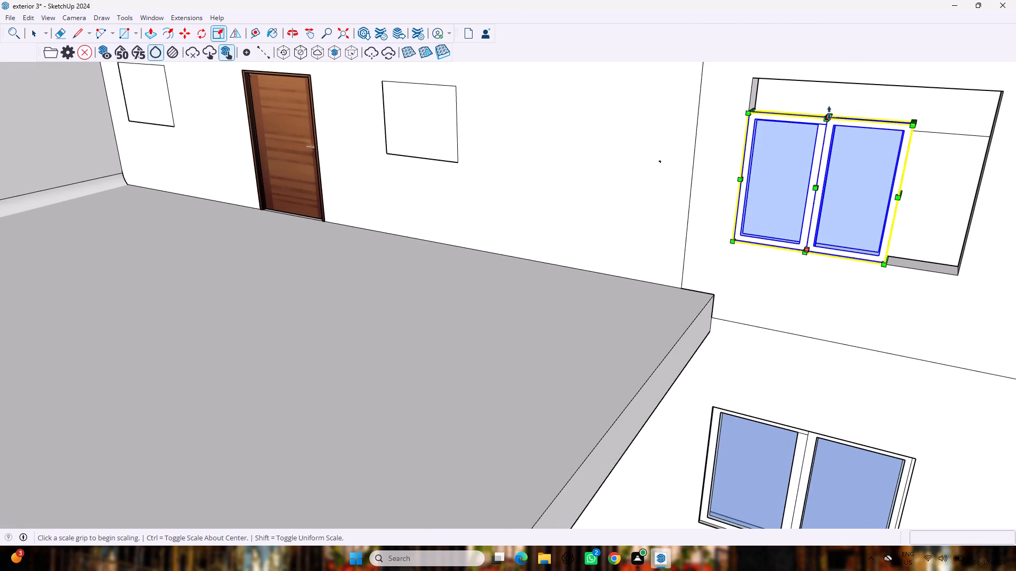
pyautogui.scroll(3, 829, 113)
pyautogui.click(829, 115)
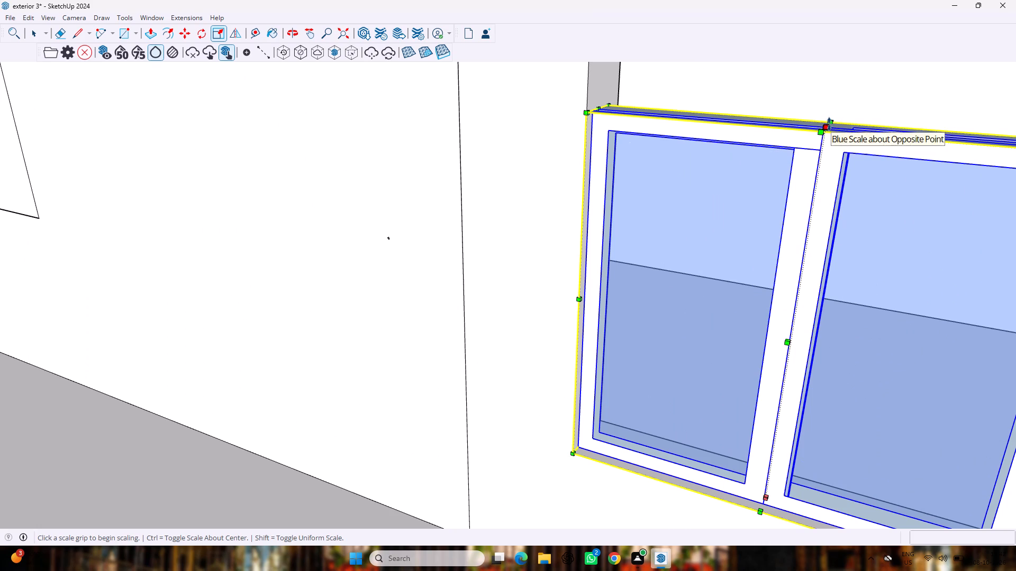
pyautogui.moveTo(829, 124); pyautogui.dragTo(837, 90)
pyautogui.scroll(-12, 837, 90)
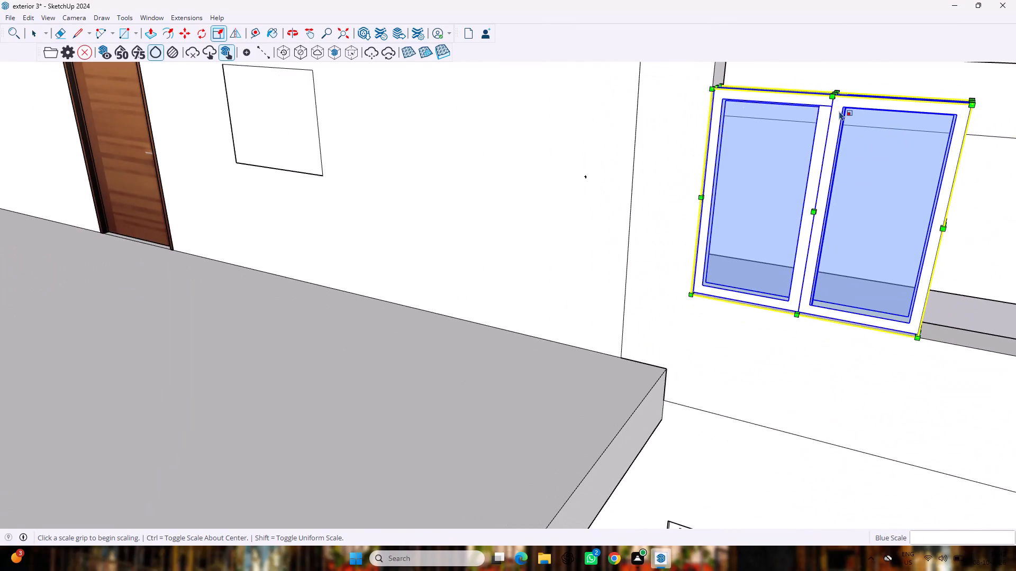
pyautogui.scroll(-7, 840, 110)
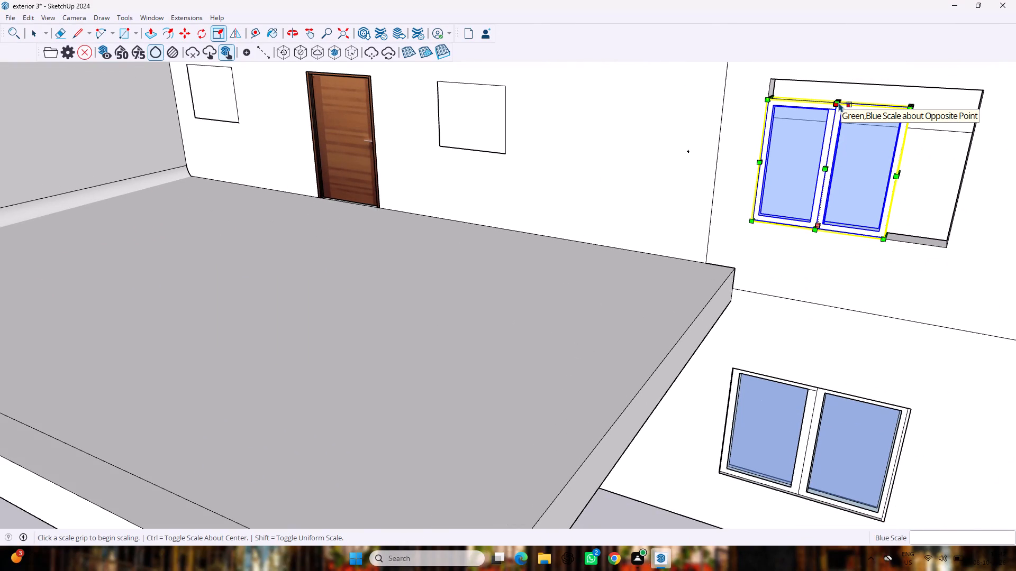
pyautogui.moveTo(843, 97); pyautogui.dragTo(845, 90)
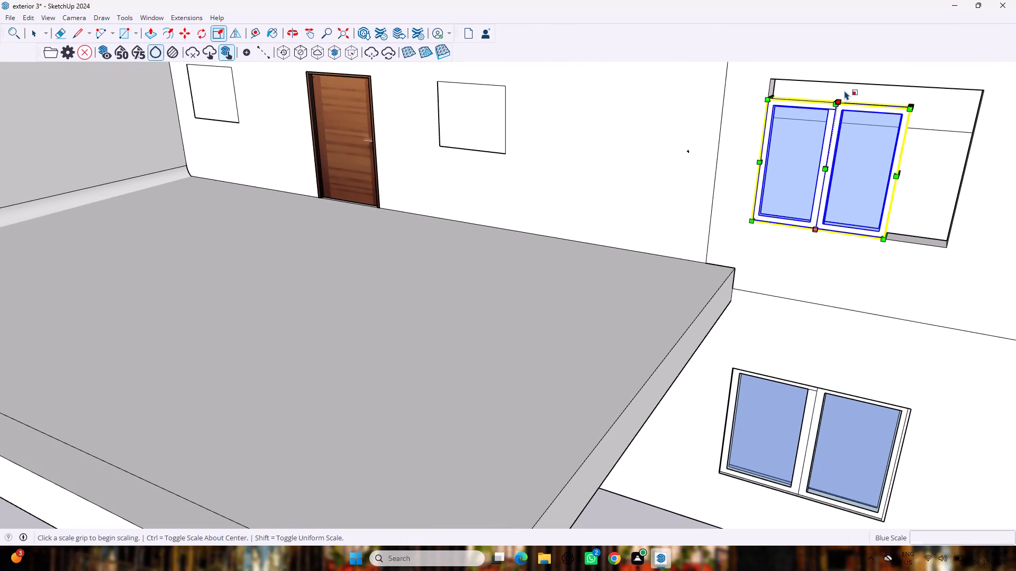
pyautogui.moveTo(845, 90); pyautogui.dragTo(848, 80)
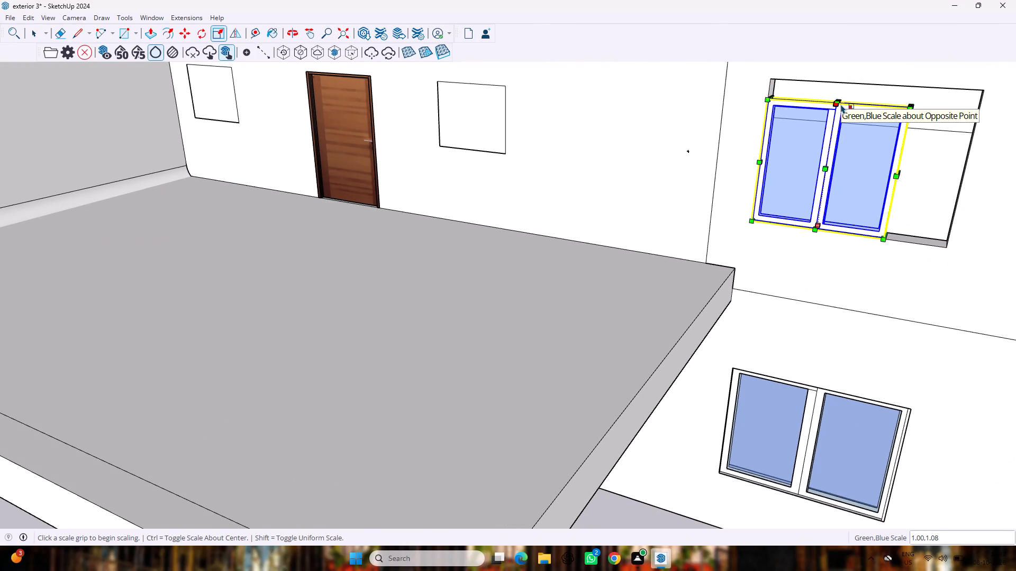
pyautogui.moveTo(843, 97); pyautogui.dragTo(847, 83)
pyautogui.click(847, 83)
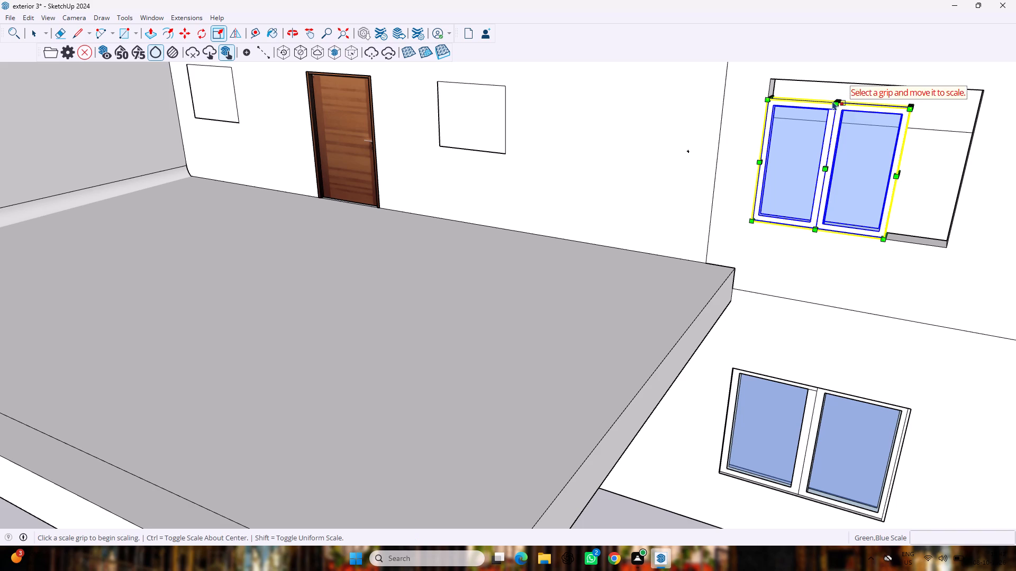
# Scale the upper-floor window's height further from the top, up to the head of its opening.
pyautogui.scroll(2, 843, 92)
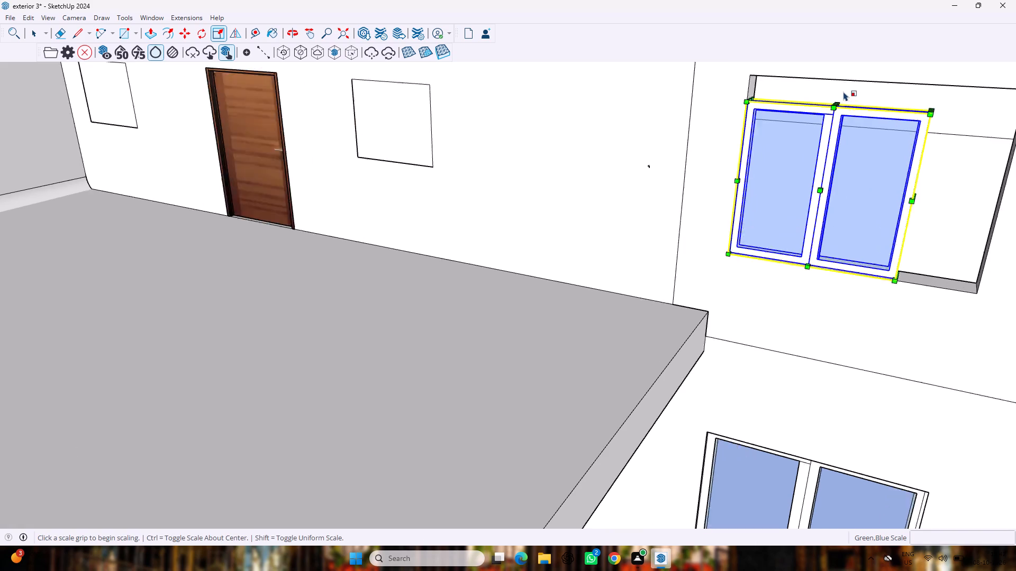
pyautogui.scroll(1, 843, 91)
pyautogui.moveTo(831, 119); pyautogui.dragTo(832, 100)
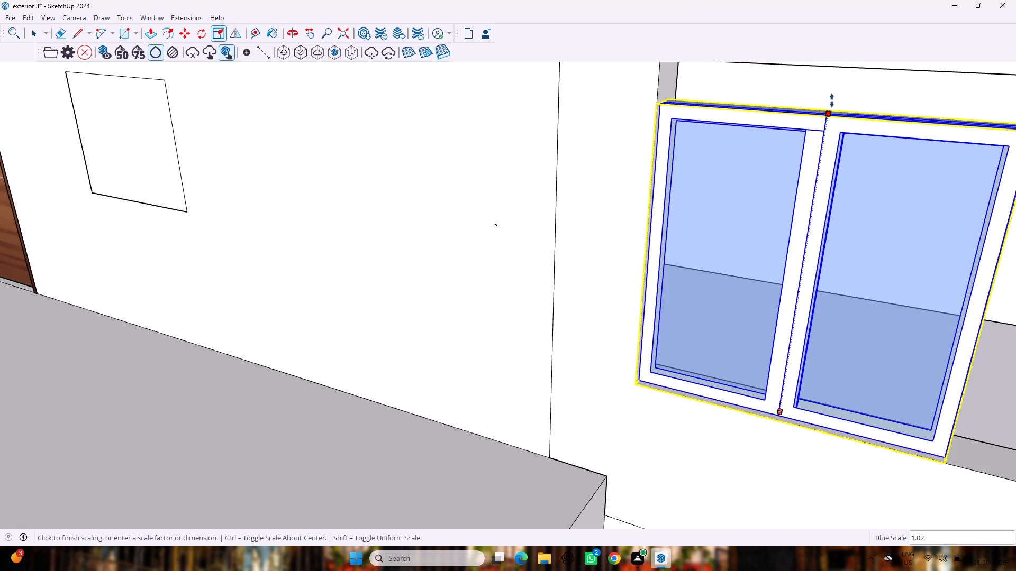
pyautogui.moveTo(832, 100); pyautogui.dragTo(841, 67)
pyautogui.scroll(-3, 881, 160)
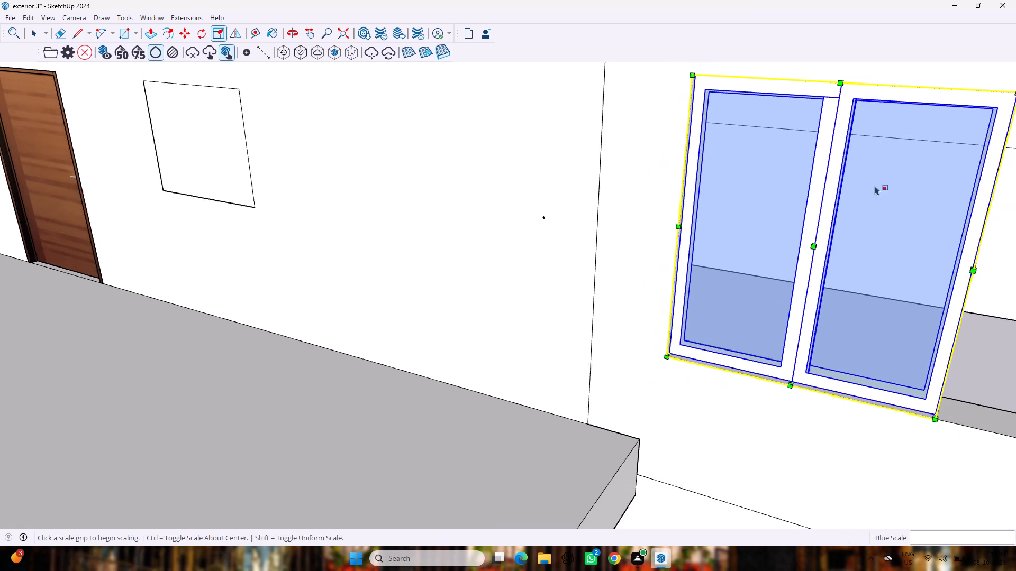
# Widen the upper-floor window sideways until it reaches the far jamb of its opening.
pyautogui.moveTo(1015, 232); pyautogui.dragTo(913, 236, button='middle')
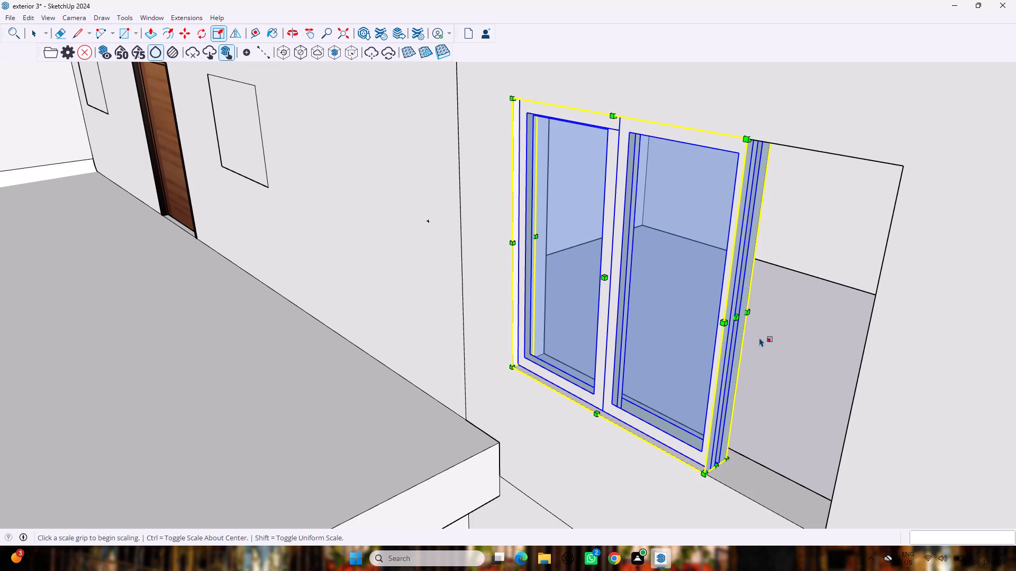
pyautogui.moveTo(735, 317); pyautogui.dragTo(859, 367)
# Paste the copied window onto the door-side bottom corner of the small opening between the balcony's wood door and the large upper-floor window.
pyautogui.scroll(-14, 858, 358)
pyautogui.moveTo(728, 348); pyautogui.dragTo(734, 343, button='middle')
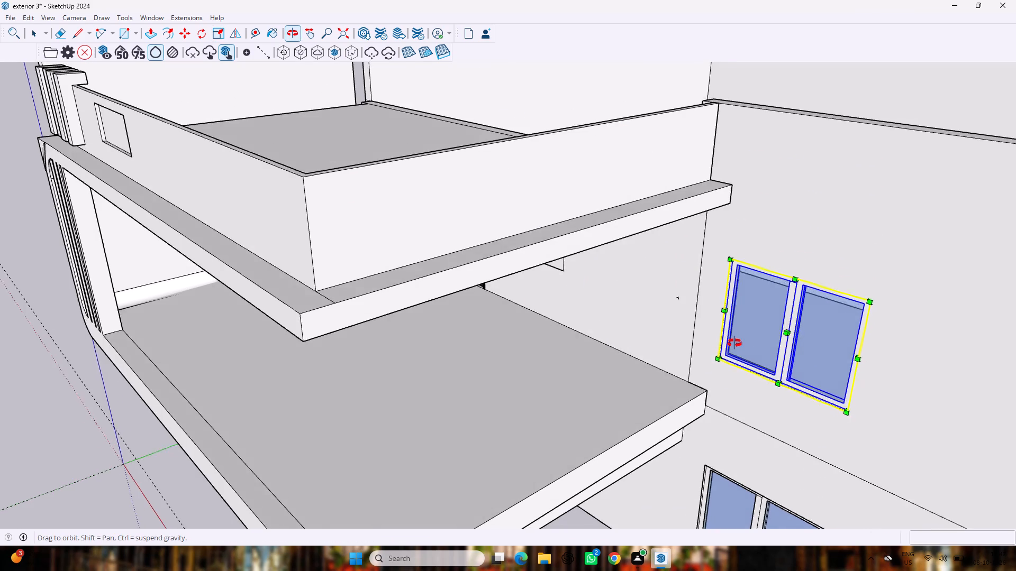
pyautogui.moveTo(734, 343); pyautogui.dragTo(895, 257, button='middle')
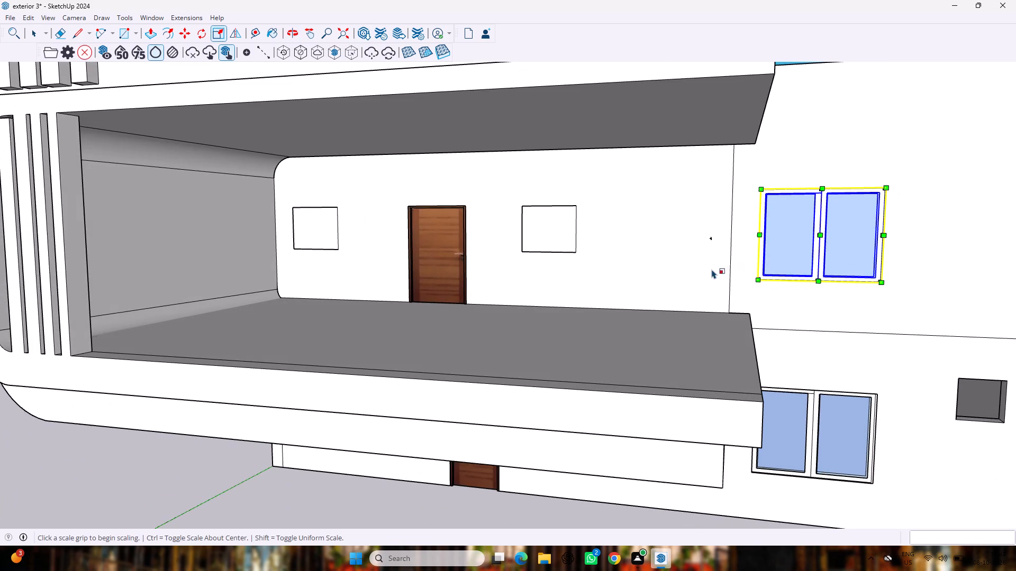
pyautogui.hotkey('ctrl', 'v')
pyautogui.scroll(5, 518, 263)
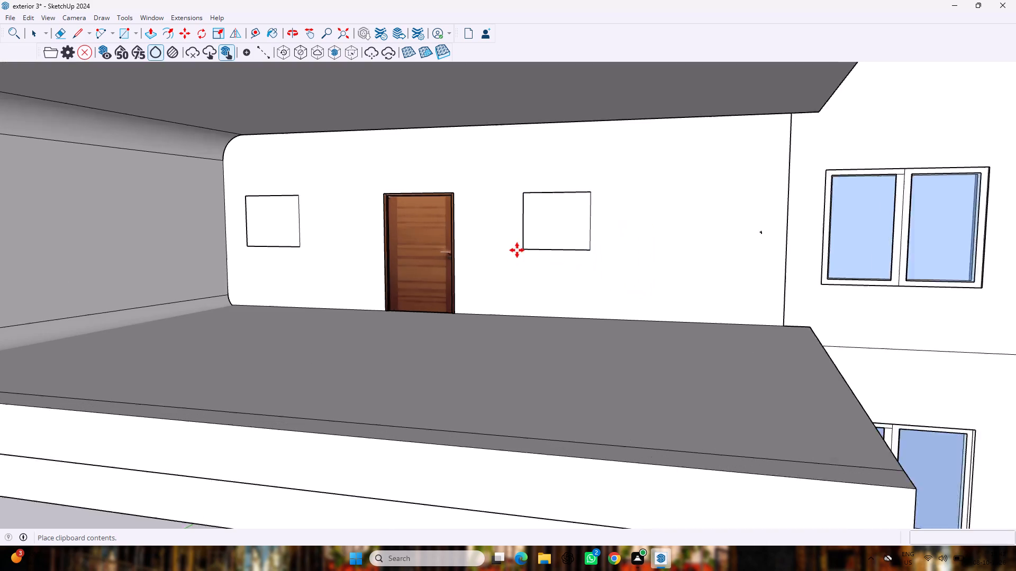
pyautogui.scroll(4, 517, 250)
pyautogui.click(531, 247)
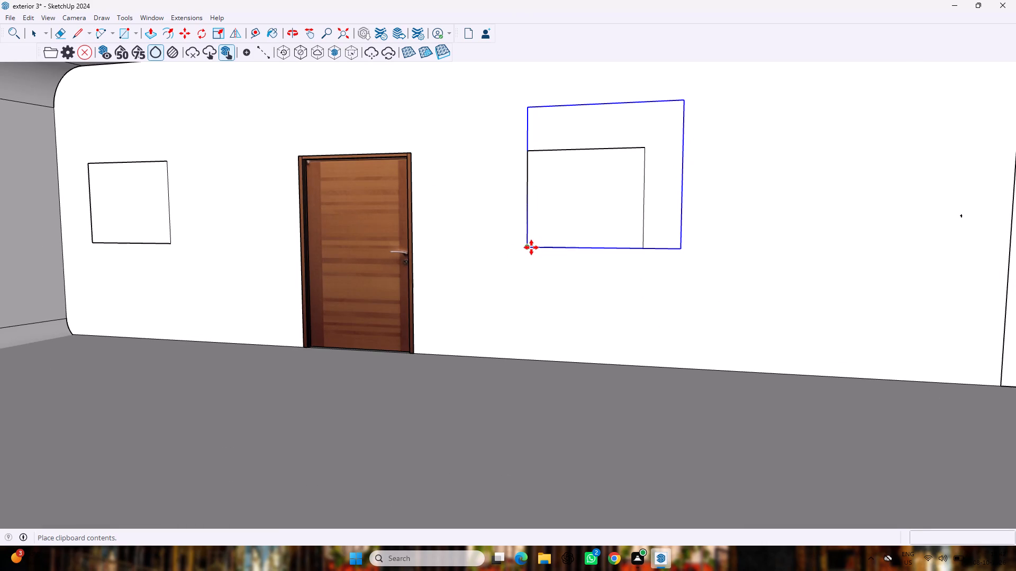
# Scale the pasted window to about 1.84 in depth and 0.68 in height so its top meets the small opening's head.
pyautogui.press('s')
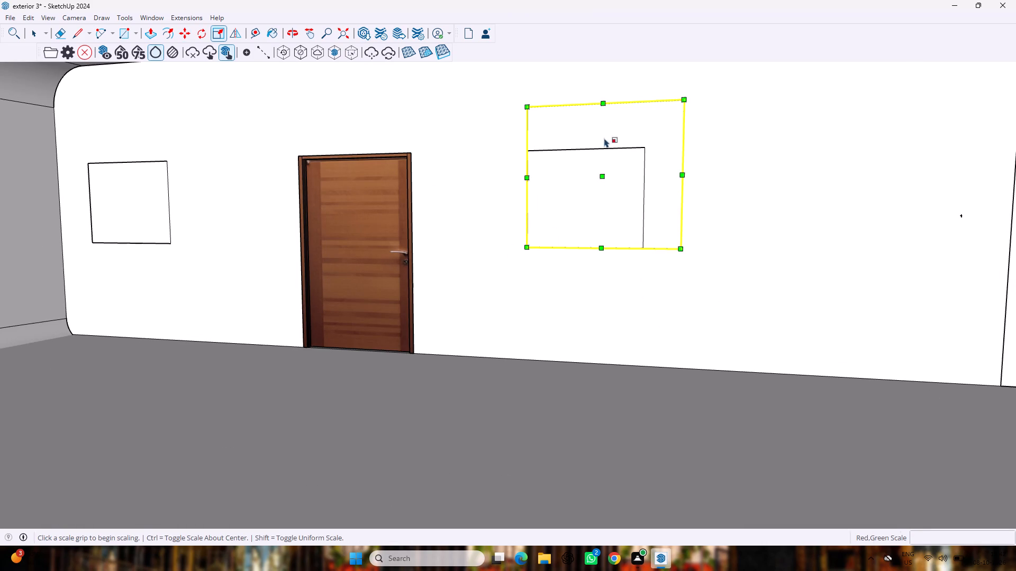
pyautogui.moveTo(606, 100); pyautogui.dragTo(601, 153)
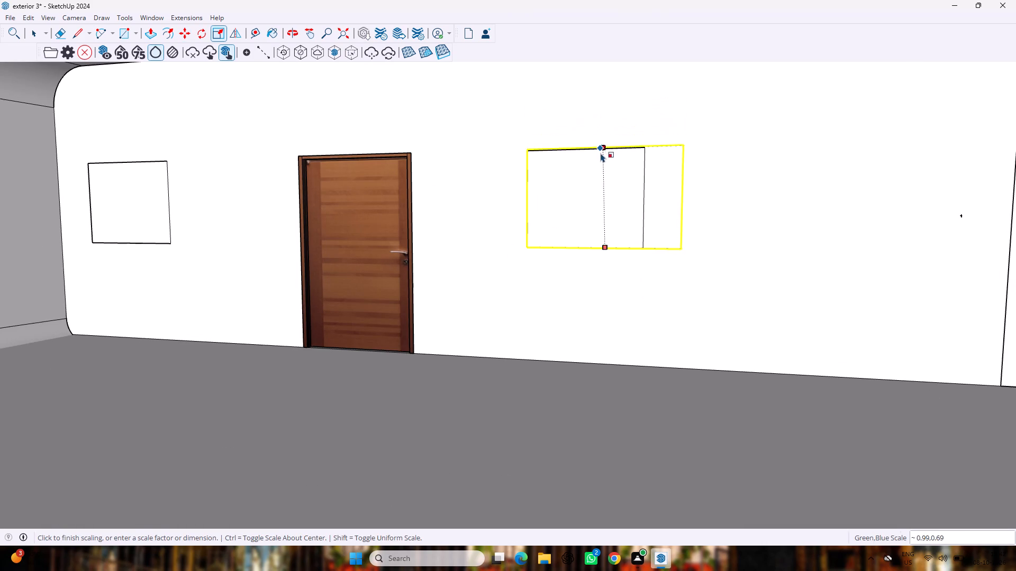
pyautogui.moveTo(601, 153); pyautogui.dragTo(600, 149)
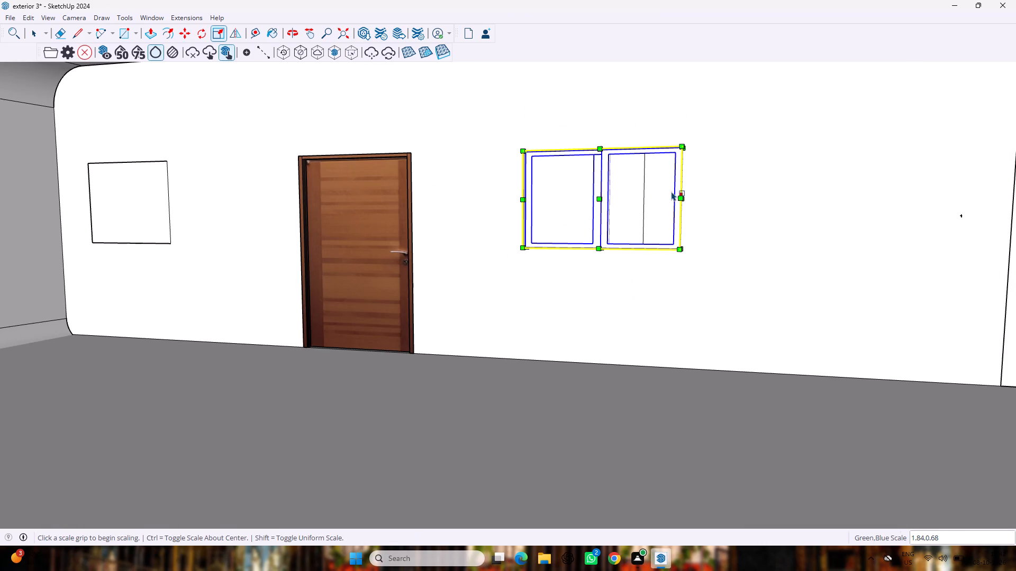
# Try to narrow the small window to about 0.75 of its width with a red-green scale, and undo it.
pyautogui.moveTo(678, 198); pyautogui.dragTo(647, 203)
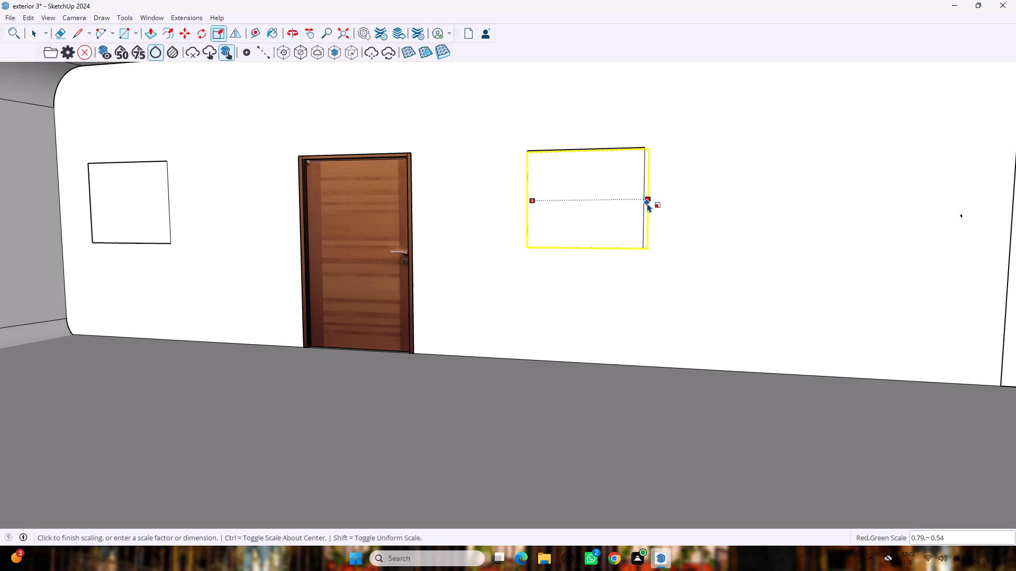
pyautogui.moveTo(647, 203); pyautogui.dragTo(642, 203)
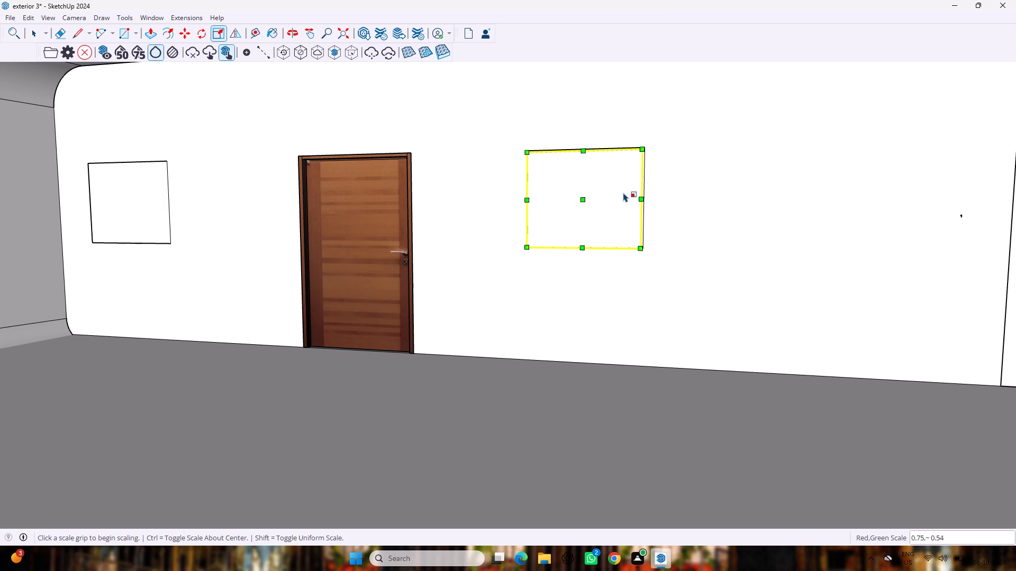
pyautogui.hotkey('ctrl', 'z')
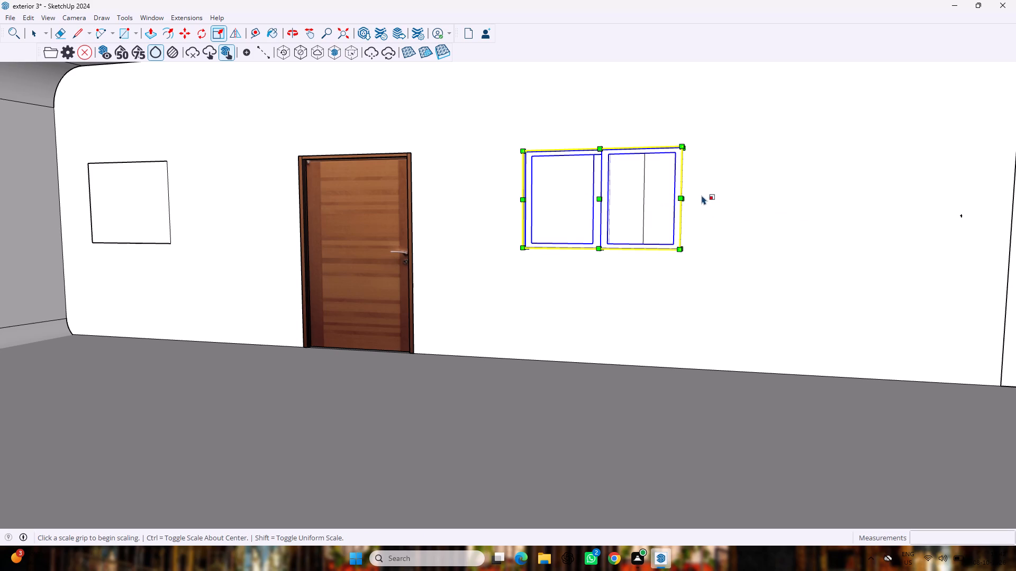
# Narrow the small window along the red axis only, to about 0.79 of its width, at the opening's far jamb.
pyautogui.scroll(3, 696, 194)
pyautogui.moveTo(695, 195); pyautogui.dragTo(605, 235, button='middle')
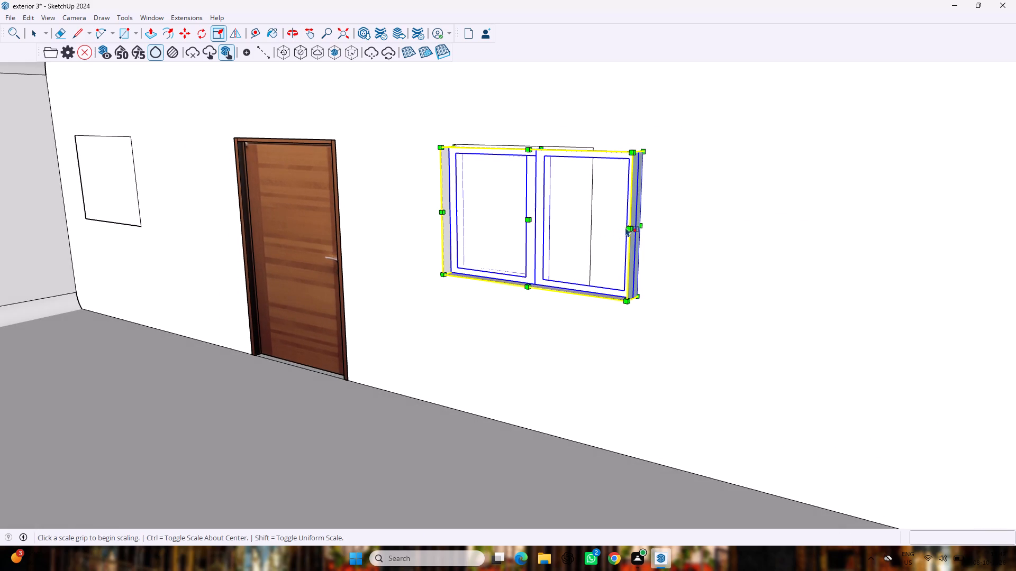
pyautogui.moveTo(640, 230); pyautogui.dragTo(593, 222)
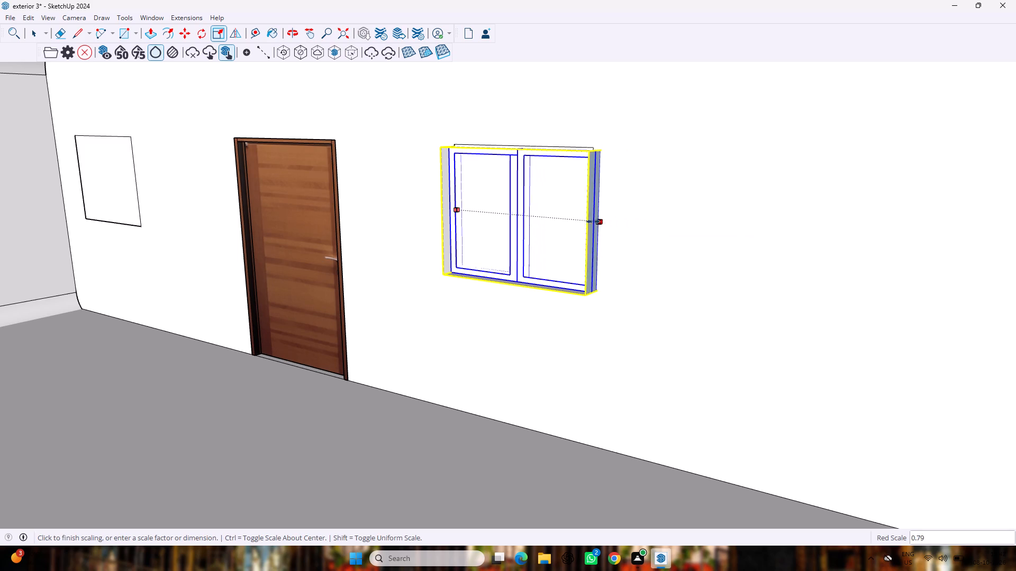
pyautogui.moveTo(593, 222); pyautogui.dragTo(594, 214)
# Move the small window back into the wall so it sits within its opening instead of projecting onto the balcony.
pyautogui.scroll(1, 547, 304)
pyautogui.moveTo(548, 304); pyautogui.dragTo(548, 264, button='middle')
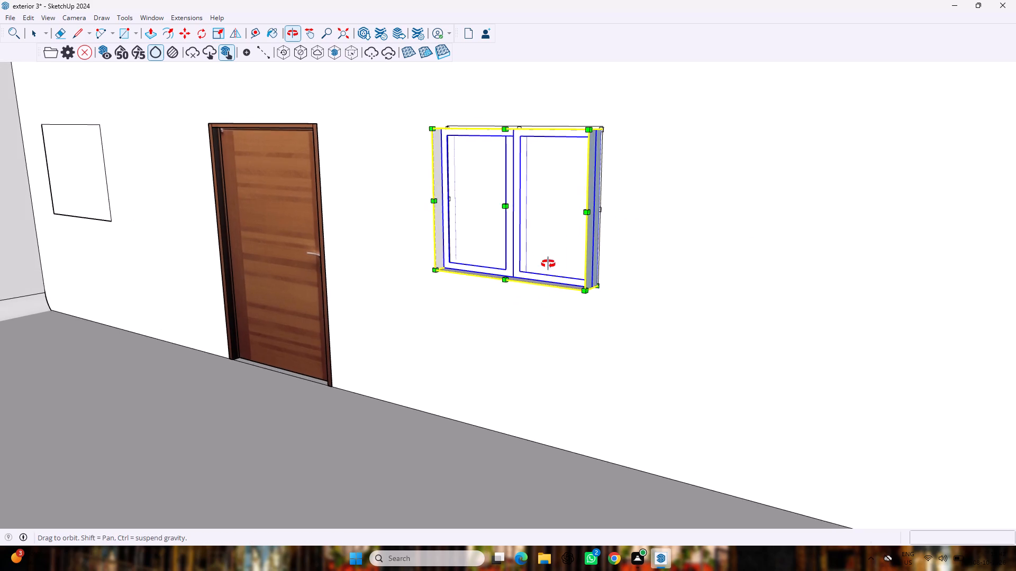
pyautogui.moveTo(548, 264); pyautogui.dragTo(468, 298, button='middle')
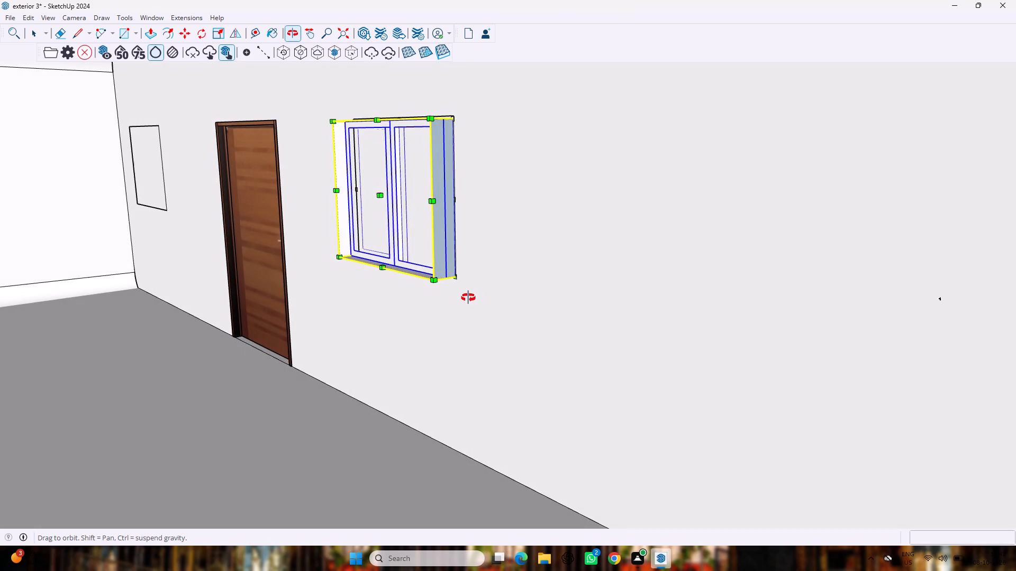
pyautogui.moveTo(468, 298); pyautogui.dragTo(466, 296, button='middle')
pyautogui.press('m')
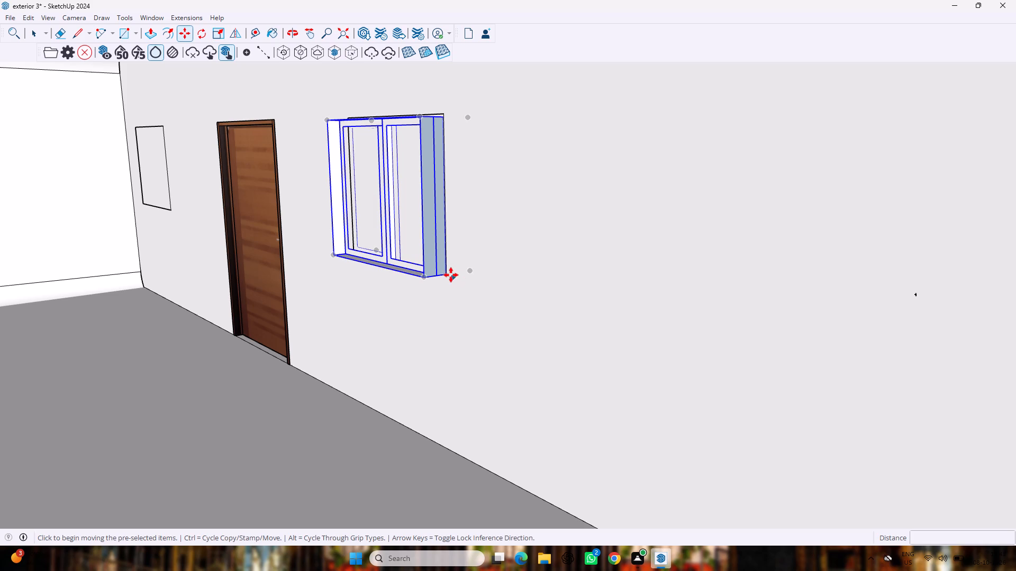
pyautogui.moveTo(447, 275); pyautogui.dragTo(465, 264)
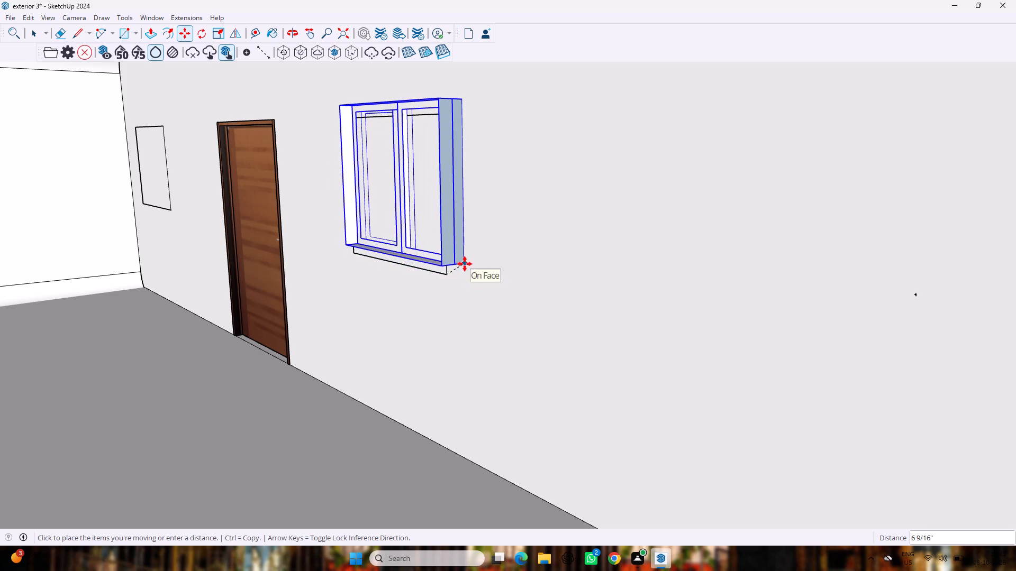
pyautogui.moveTo(465, 264); pyautogui.dragTo(462, 271)
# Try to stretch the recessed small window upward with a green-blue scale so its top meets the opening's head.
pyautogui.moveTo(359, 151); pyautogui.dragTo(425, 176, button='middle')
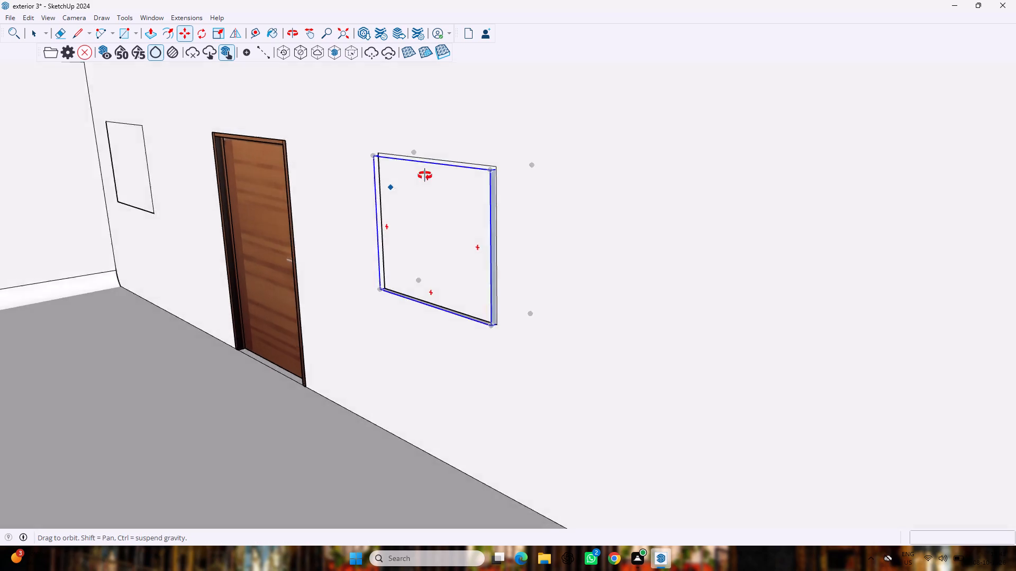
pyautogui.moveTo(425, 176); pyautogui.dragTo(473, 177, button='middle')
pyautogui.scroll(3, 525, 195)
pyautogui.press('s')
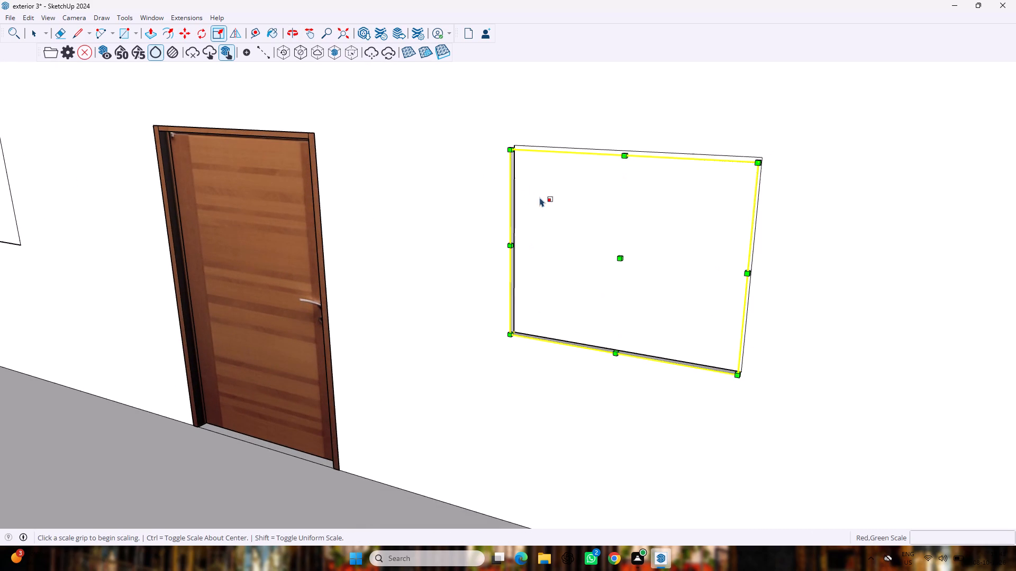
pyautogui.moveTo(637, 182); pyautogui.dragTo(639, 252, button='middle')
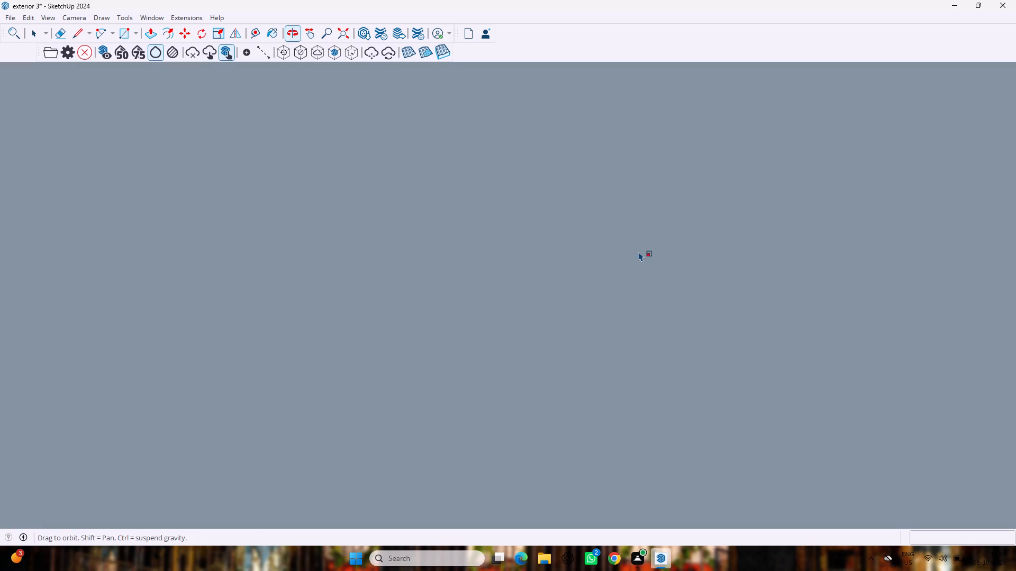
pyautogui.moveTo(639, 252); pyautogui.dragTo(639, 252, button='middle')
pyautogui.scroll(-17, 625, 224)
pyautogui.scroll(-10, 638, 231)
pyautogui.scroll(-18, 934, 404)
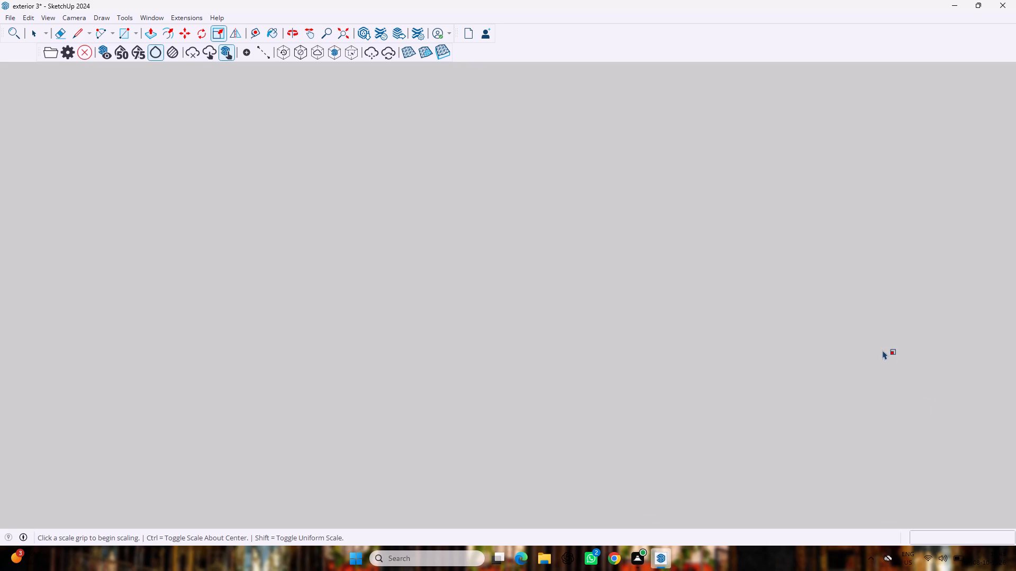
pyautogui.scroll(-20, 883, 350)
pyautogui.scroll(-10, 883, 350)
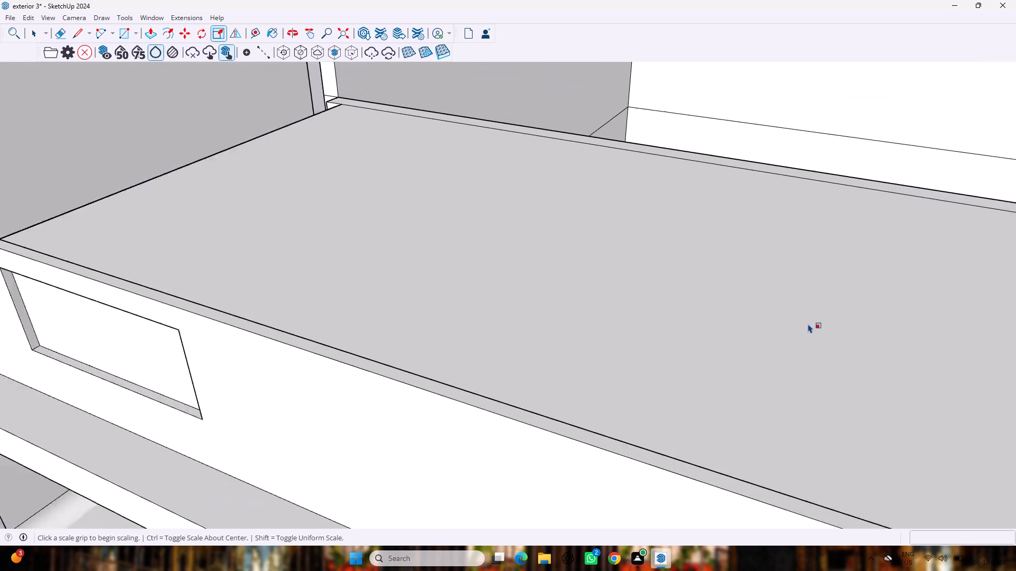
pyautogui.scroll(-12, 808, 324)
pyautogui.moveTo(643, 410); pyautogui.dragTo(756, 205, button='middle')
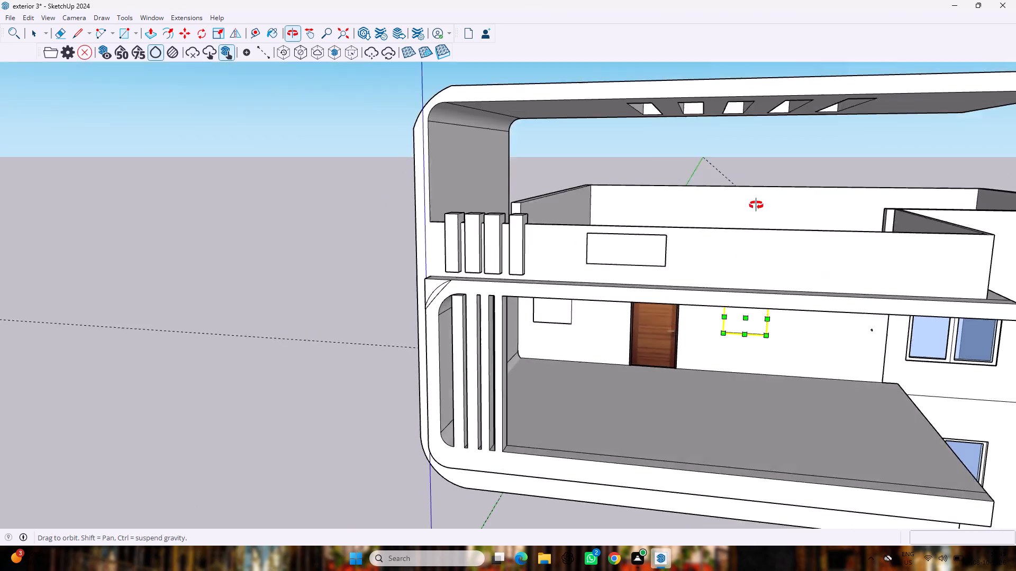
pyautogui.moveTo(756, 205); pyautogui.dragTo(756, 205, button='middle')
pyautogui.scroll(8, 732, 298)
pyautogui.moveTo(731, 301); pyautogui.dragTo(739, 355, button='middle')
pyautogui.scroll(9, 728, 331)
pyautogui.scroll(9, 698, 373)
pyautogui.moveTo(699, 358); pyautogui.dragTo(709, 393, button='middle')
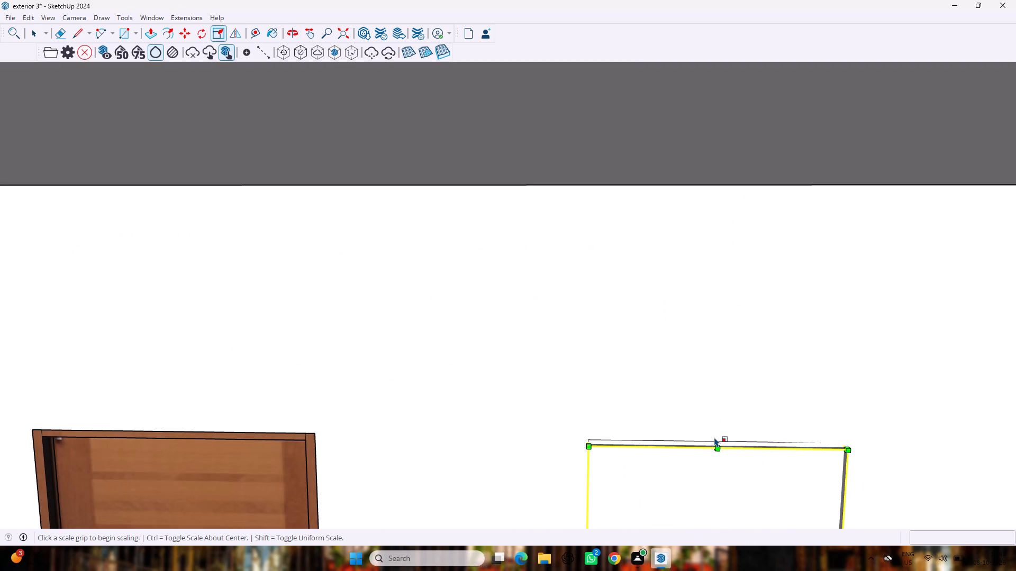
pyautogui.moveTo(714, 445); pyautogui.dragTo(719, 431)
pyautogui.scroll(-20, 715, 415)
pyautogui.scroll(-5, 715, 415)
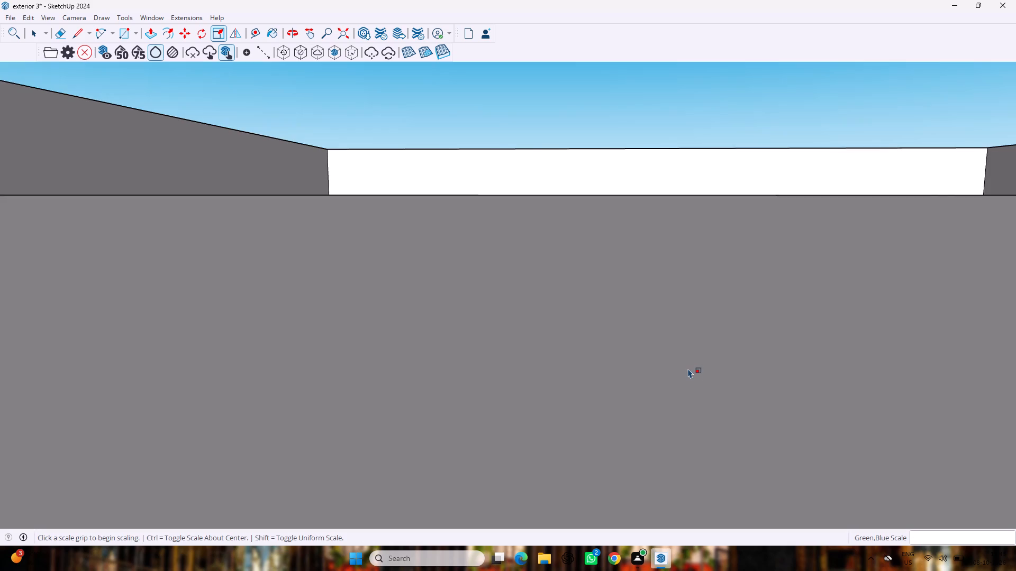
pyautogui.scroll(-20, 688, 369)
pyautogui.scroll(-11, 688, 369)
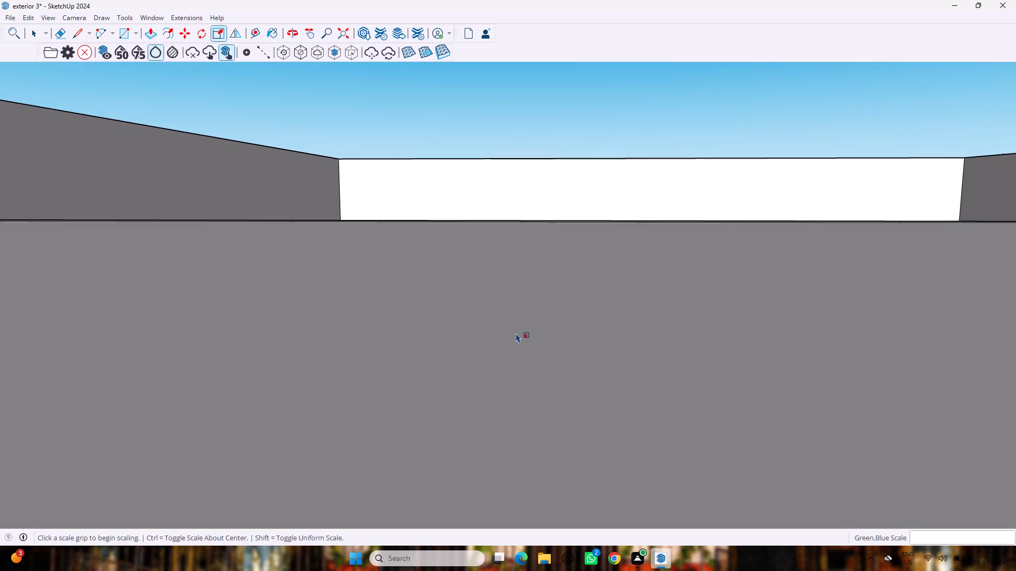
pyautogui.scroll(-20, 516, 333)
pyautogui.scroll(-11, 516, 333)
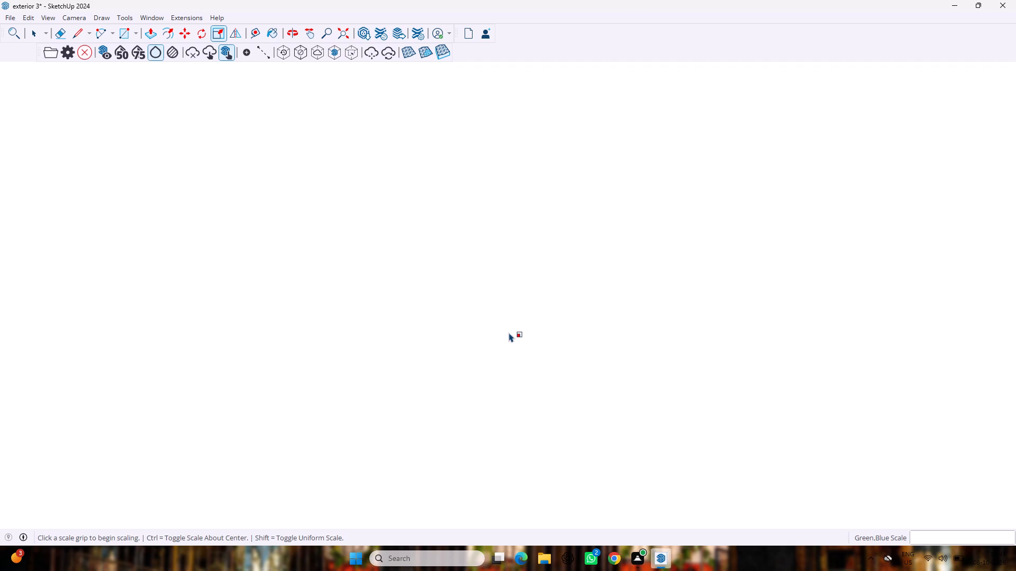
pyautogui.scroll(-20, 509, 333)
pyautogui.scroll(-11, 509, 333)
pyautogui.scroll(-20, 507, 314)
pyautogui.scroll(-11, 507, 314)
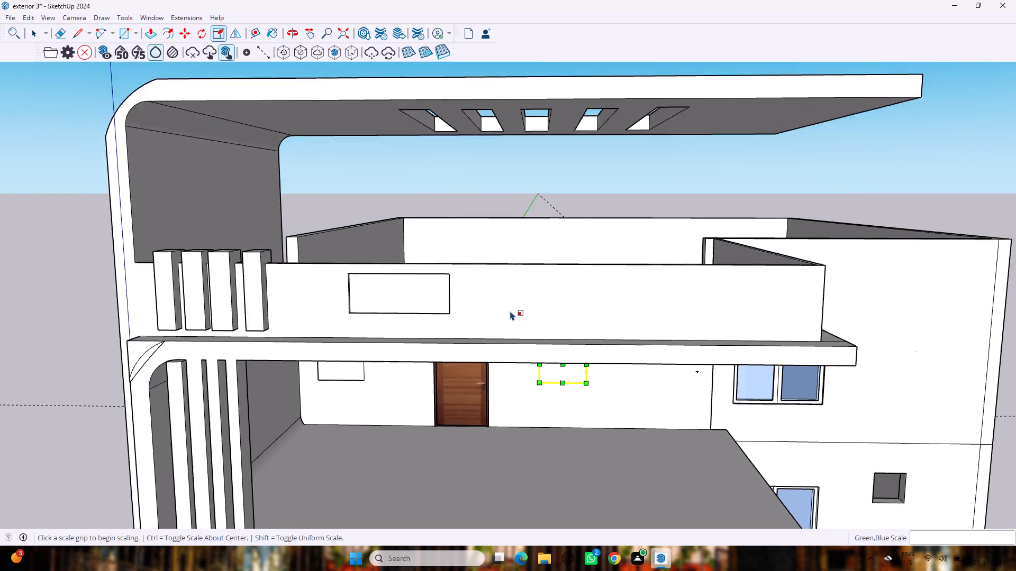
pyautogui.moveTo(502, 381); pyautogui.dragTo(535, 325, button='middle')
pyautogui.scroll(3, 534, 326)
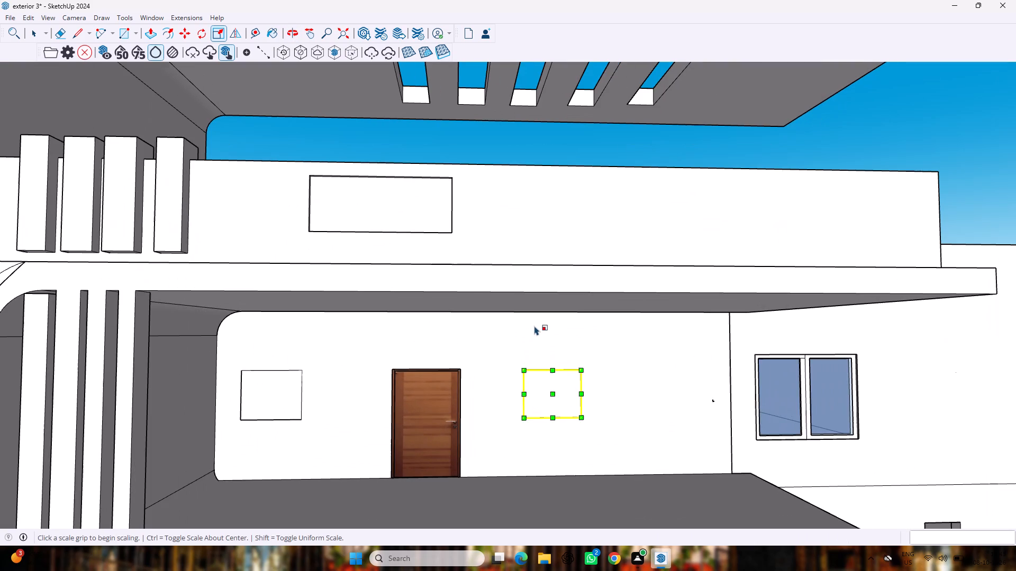
# Undo the small window's last height scaling and its move back into the wall.
pyautogui.press('space')
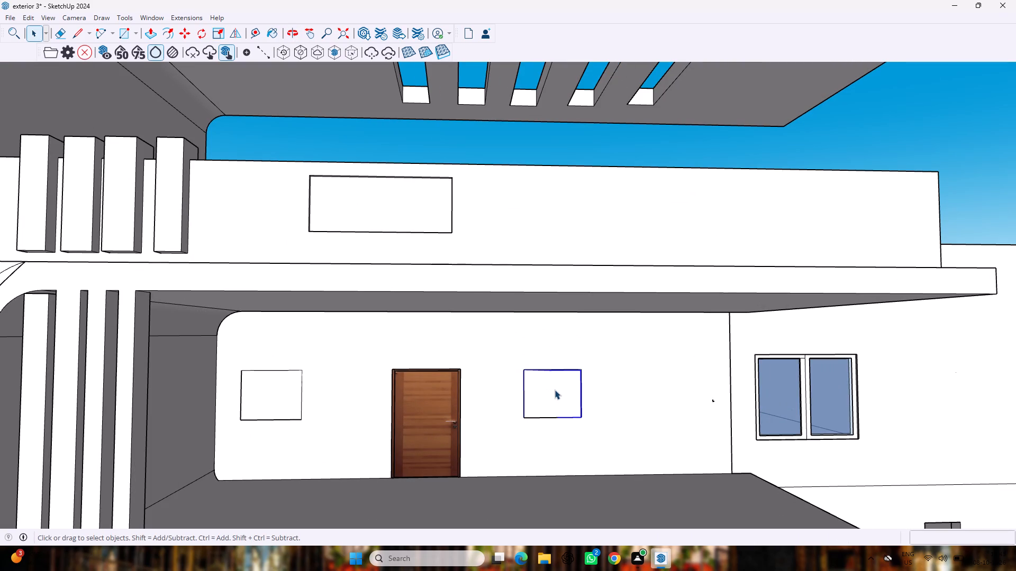
pyautogui.hotkey('ctrl', 'z')
pyautogui.hotkey('ctrl', 'z')
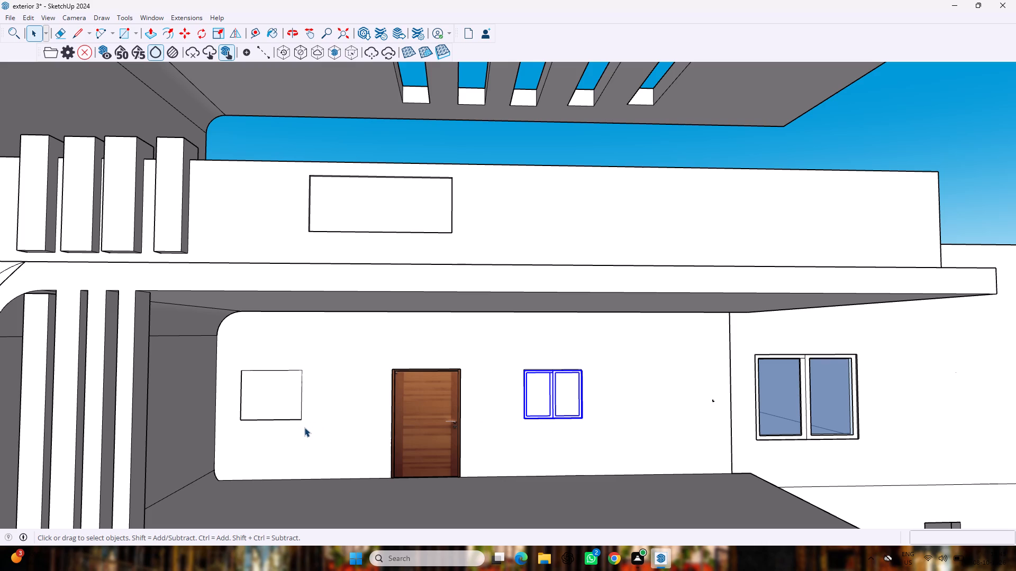
# Paste another copy of the window at the bottom corner of the small opening between the door and the curved wall corner.
pyautogui.hotkey('ctrl', 'v')
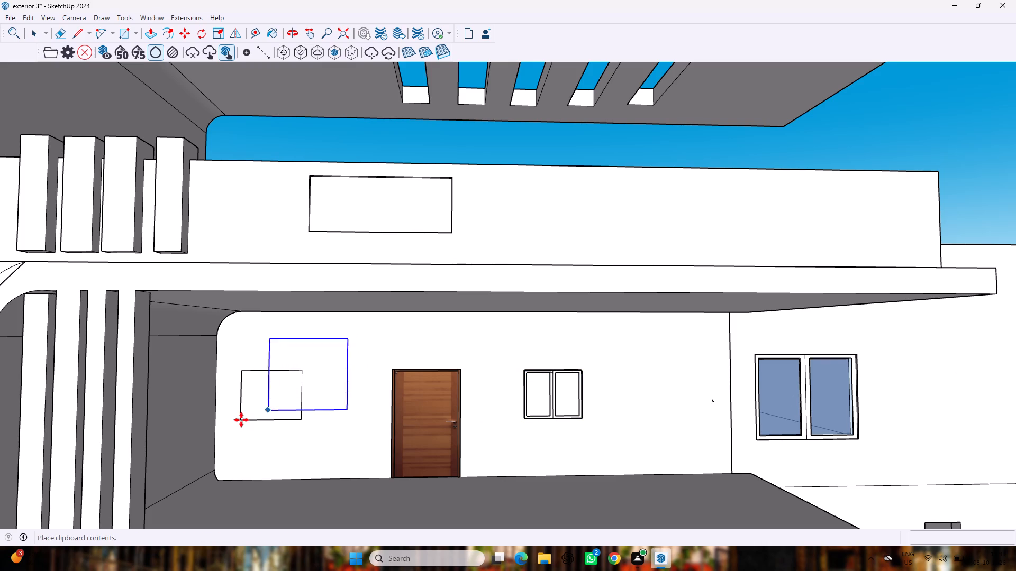
pyautogui.scroll(8, 240, 420)
pyautogui.click(241, 420)
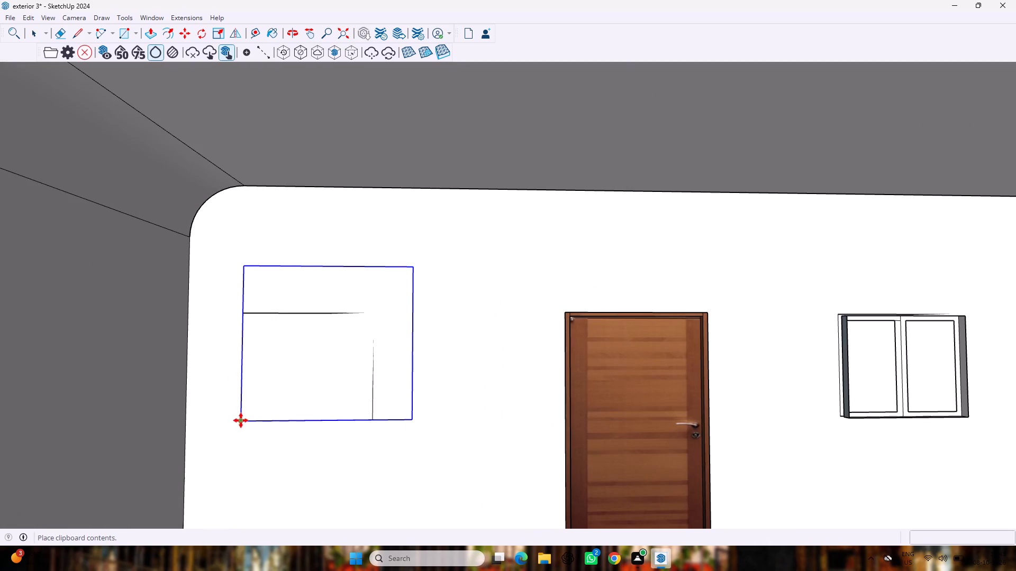
# Narrow the pasted window with a red-green scale to about 0.76 in width and 0.99 in depth, matching the opening's jamb.
pyautogui.press('s')
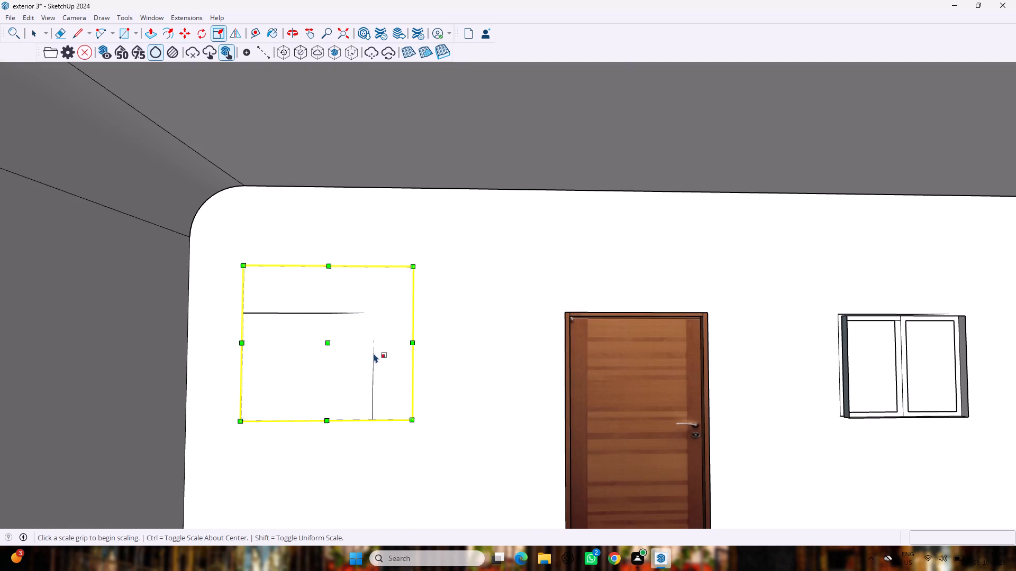
pyautogui.scroll(4, 395, 351)
pyautogui.moveTo(397, 347); pyautogui.dragTo(411, 374, button='middle')
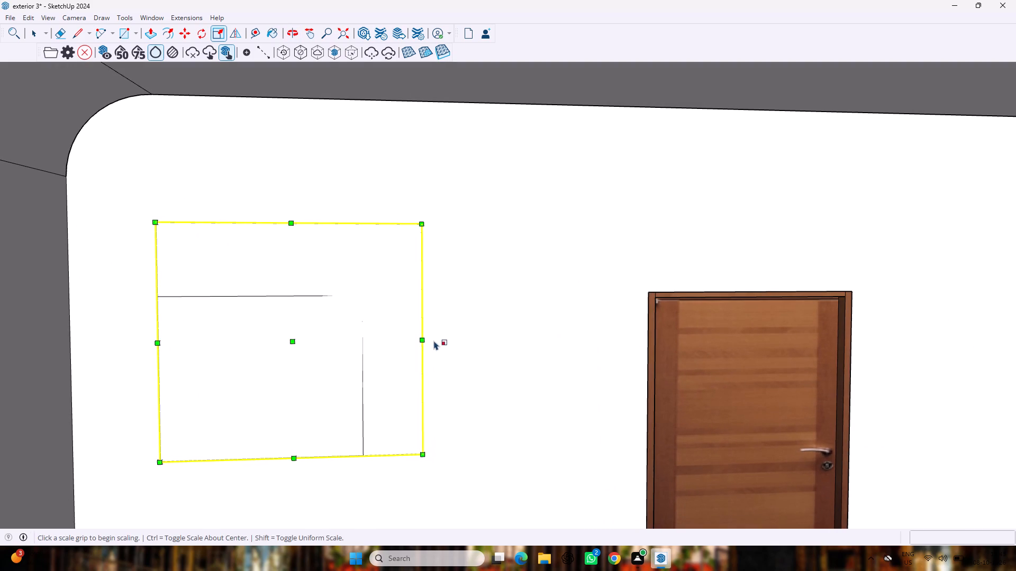
pyautogui.moveTo(418, 336); pyautogui.dragTo(346, 357)
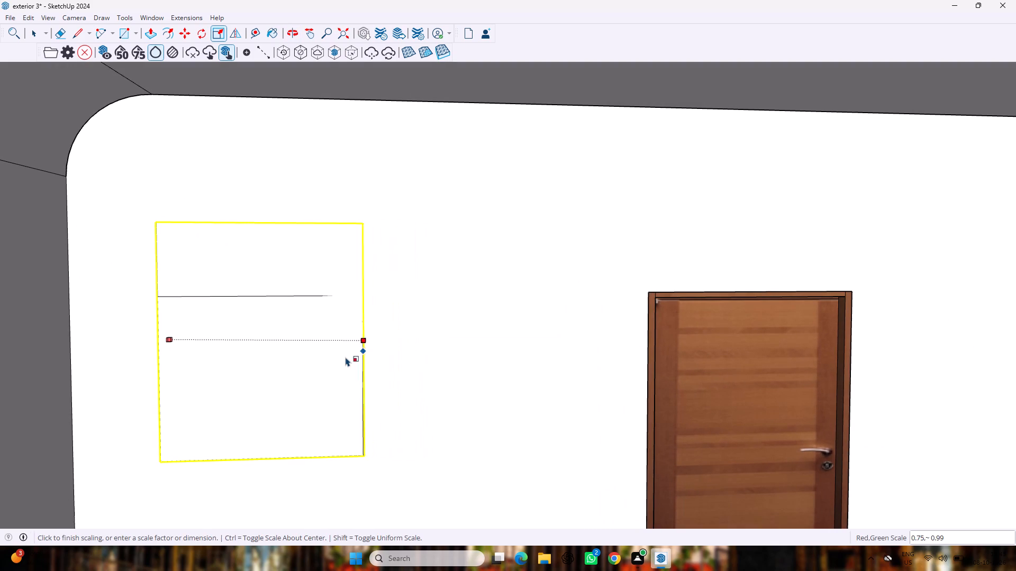
pyautogui.moveTo(346, 357); pyautogui.dragTo(360, 358)
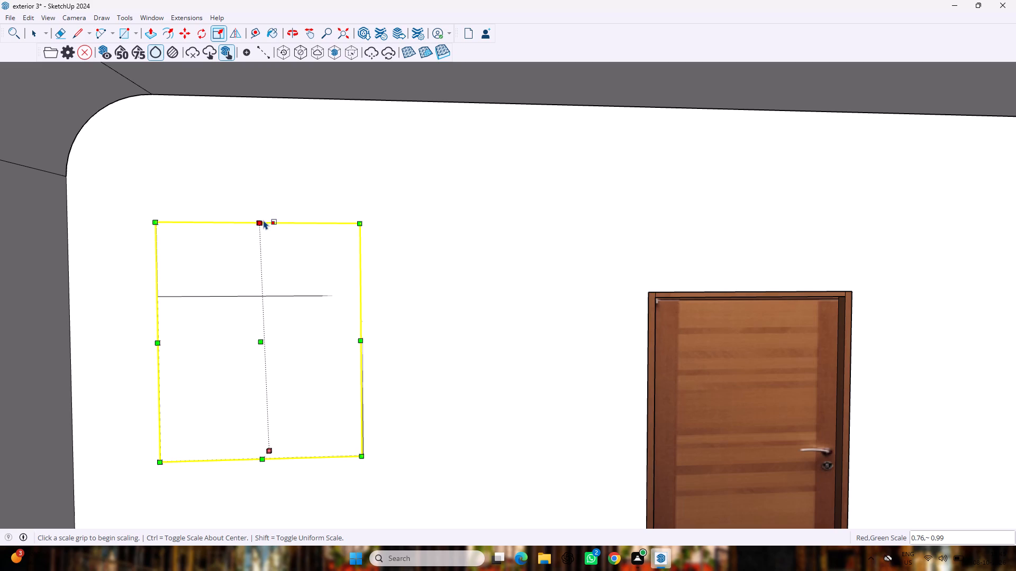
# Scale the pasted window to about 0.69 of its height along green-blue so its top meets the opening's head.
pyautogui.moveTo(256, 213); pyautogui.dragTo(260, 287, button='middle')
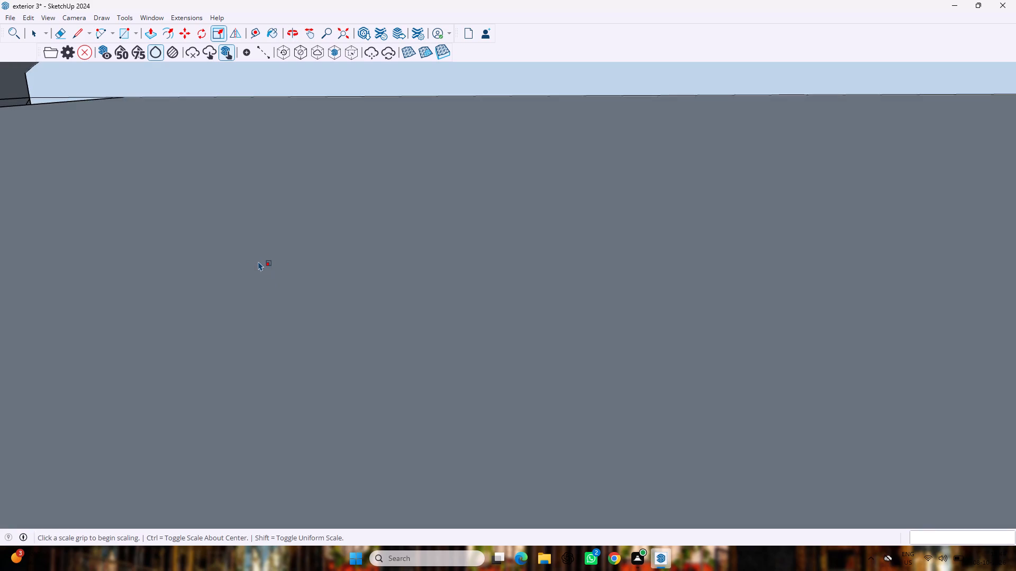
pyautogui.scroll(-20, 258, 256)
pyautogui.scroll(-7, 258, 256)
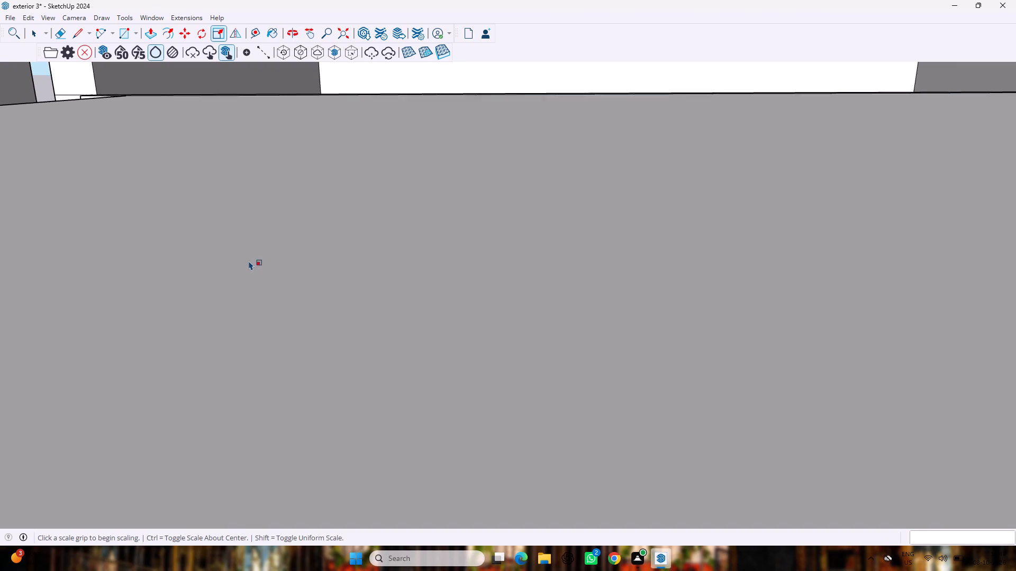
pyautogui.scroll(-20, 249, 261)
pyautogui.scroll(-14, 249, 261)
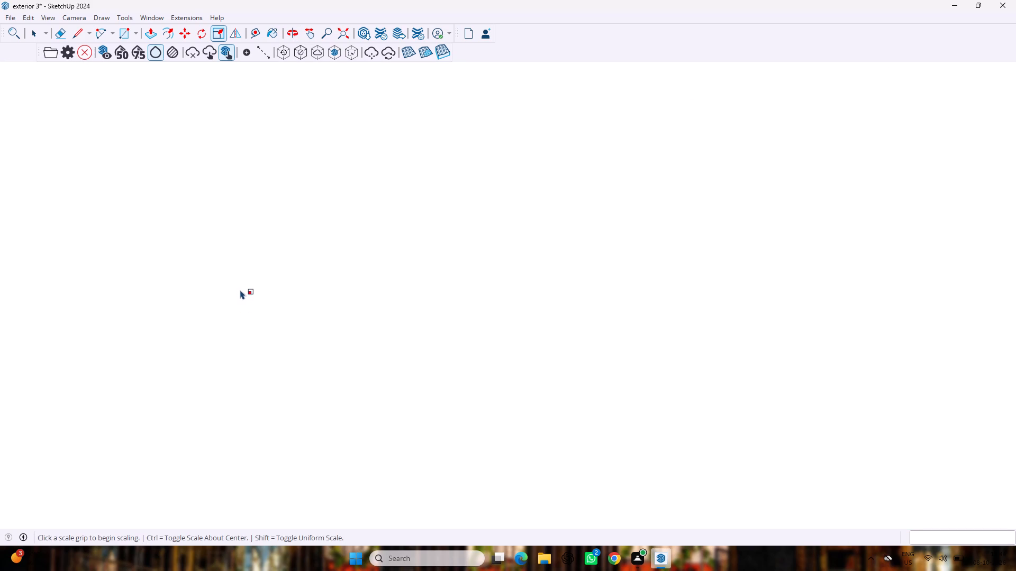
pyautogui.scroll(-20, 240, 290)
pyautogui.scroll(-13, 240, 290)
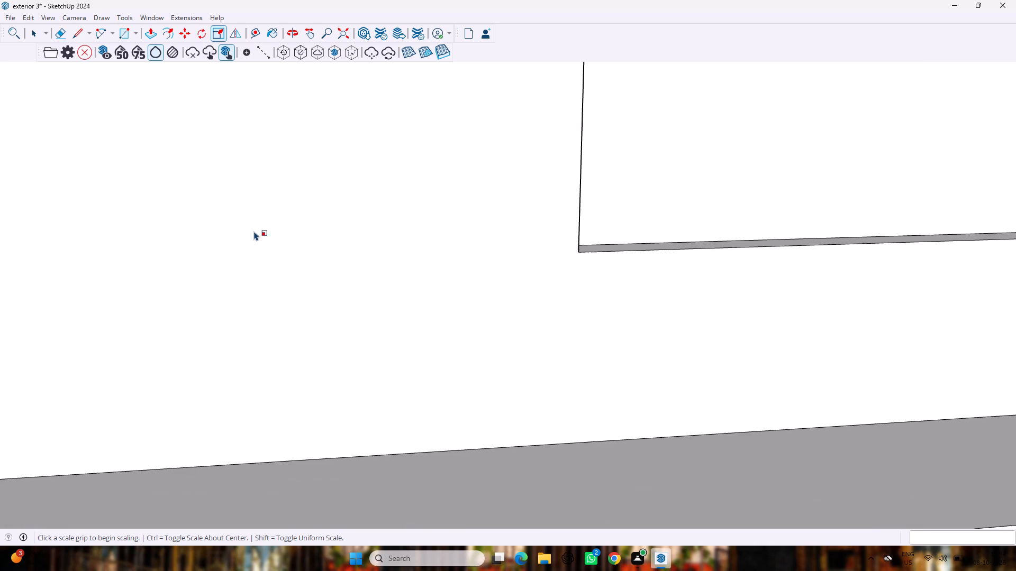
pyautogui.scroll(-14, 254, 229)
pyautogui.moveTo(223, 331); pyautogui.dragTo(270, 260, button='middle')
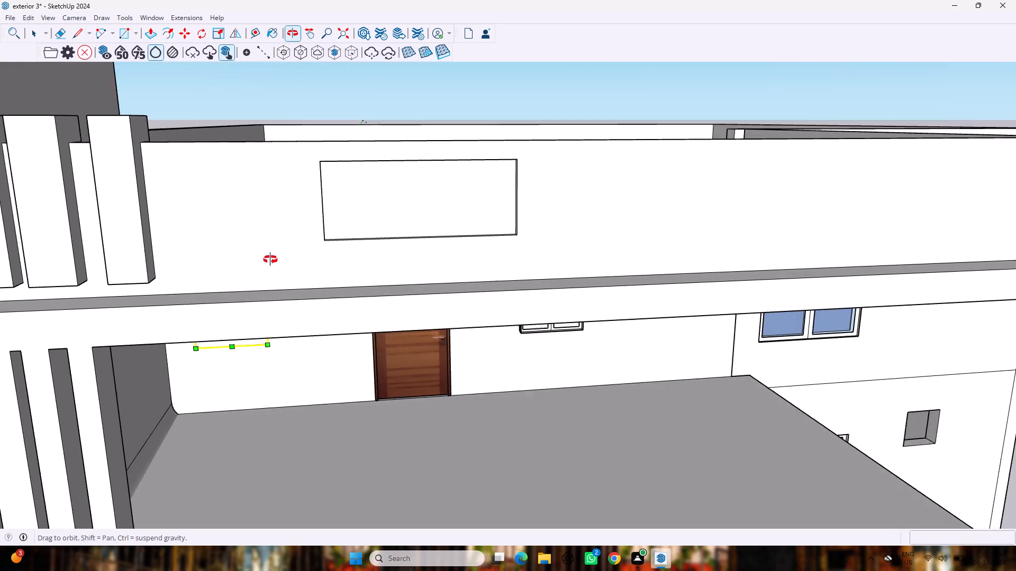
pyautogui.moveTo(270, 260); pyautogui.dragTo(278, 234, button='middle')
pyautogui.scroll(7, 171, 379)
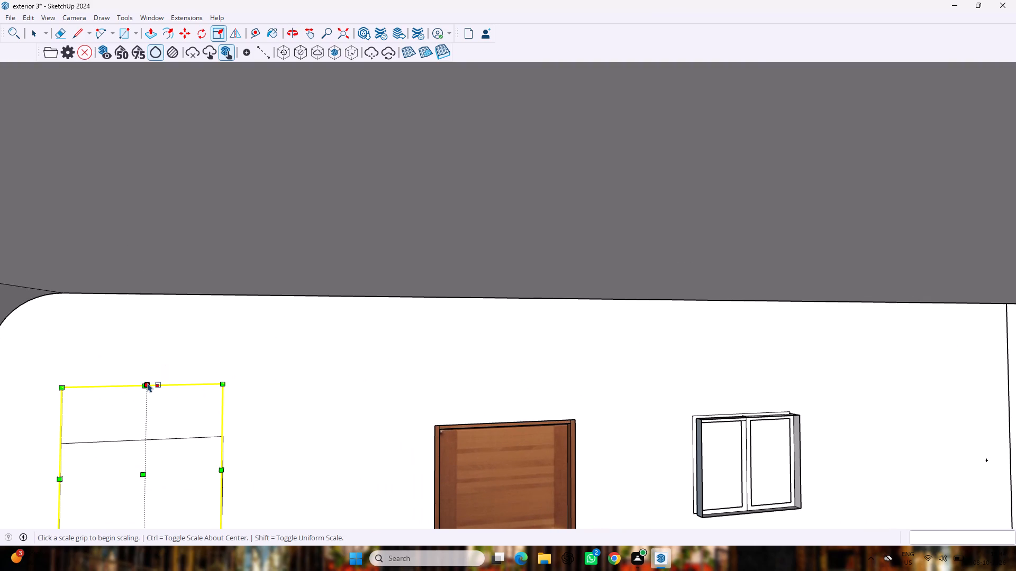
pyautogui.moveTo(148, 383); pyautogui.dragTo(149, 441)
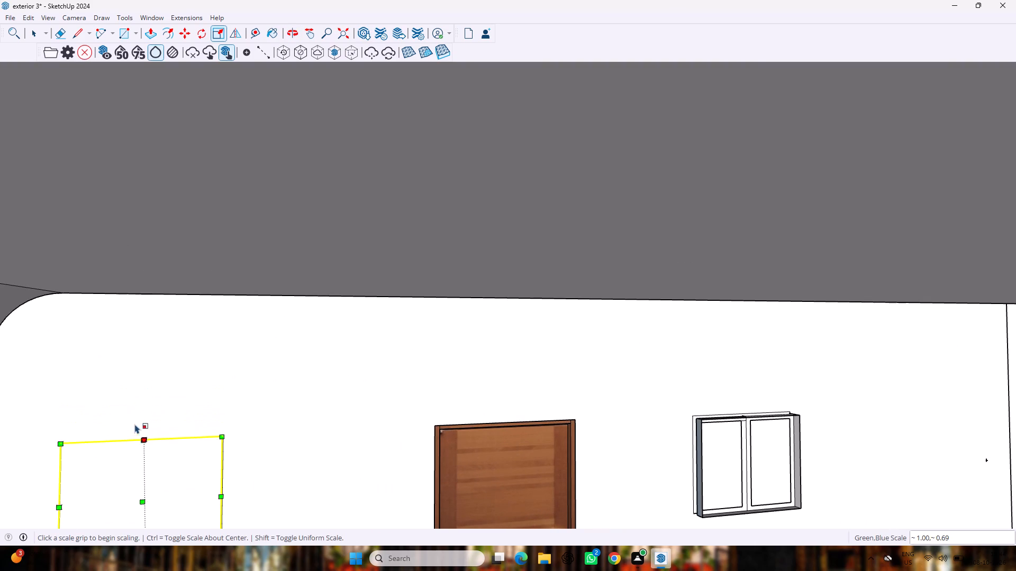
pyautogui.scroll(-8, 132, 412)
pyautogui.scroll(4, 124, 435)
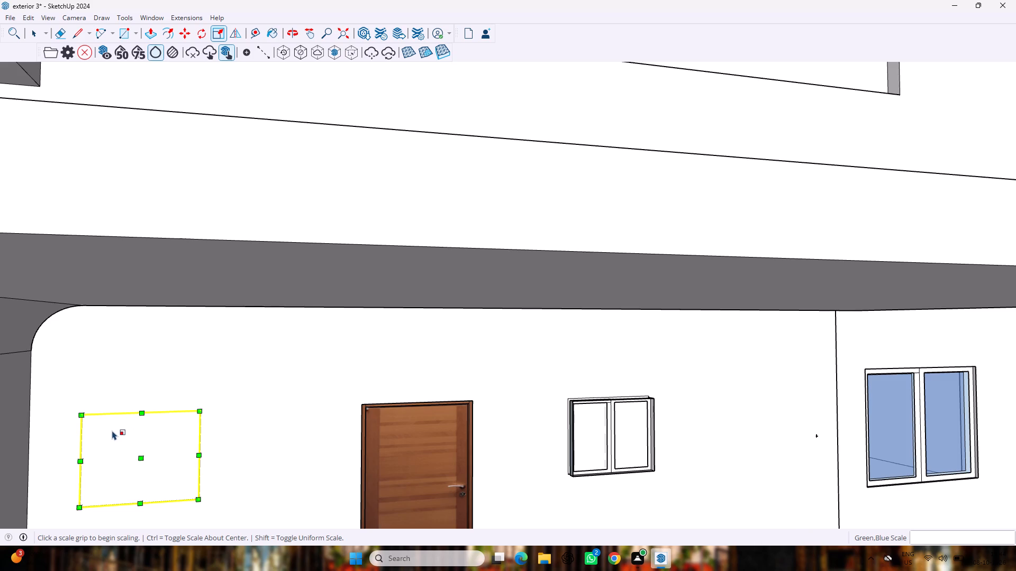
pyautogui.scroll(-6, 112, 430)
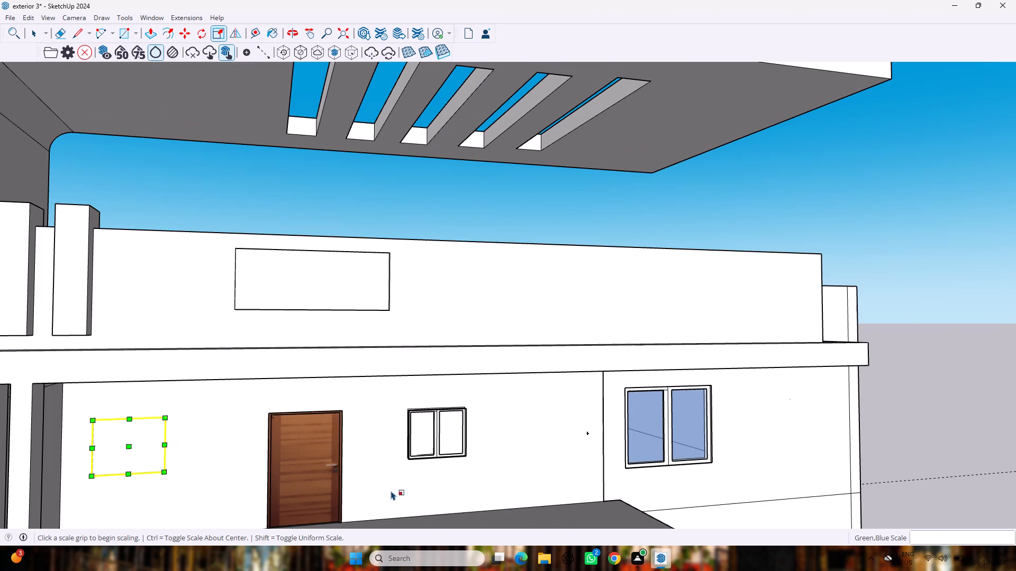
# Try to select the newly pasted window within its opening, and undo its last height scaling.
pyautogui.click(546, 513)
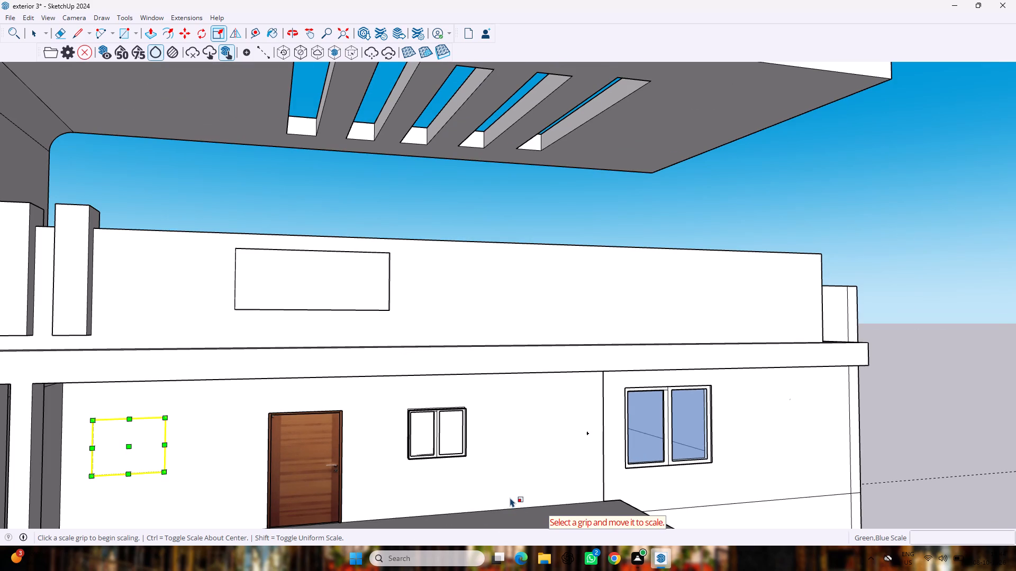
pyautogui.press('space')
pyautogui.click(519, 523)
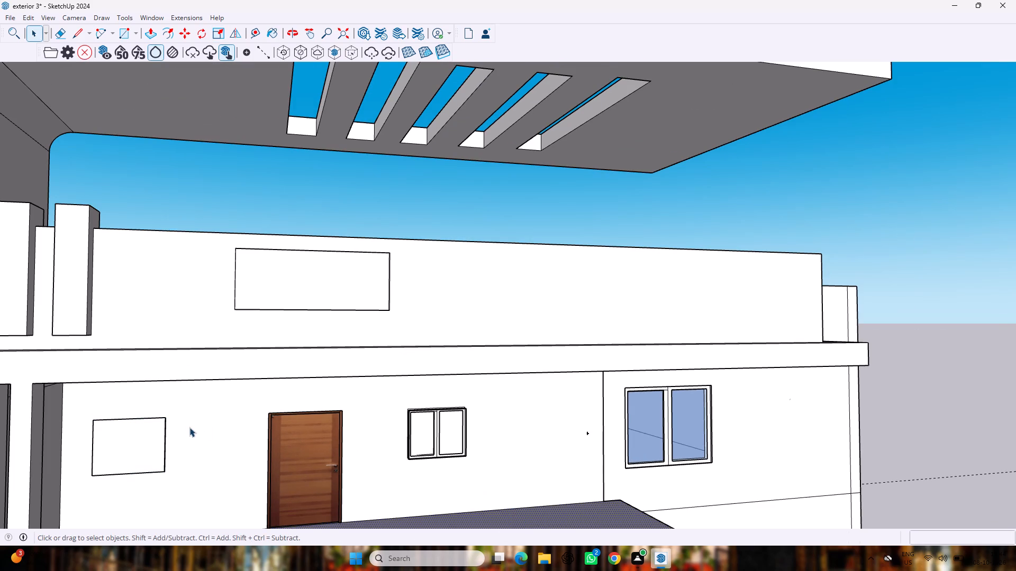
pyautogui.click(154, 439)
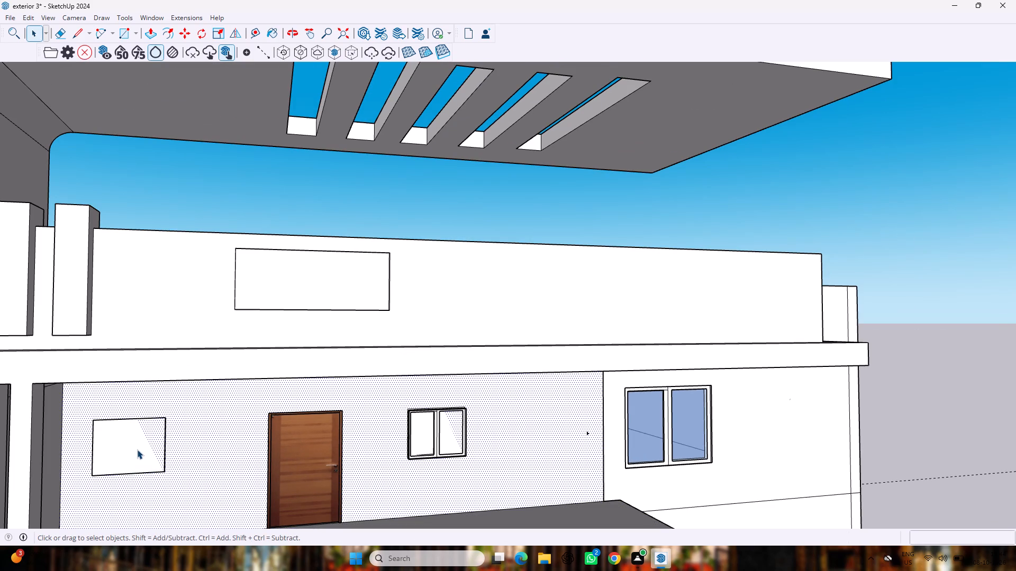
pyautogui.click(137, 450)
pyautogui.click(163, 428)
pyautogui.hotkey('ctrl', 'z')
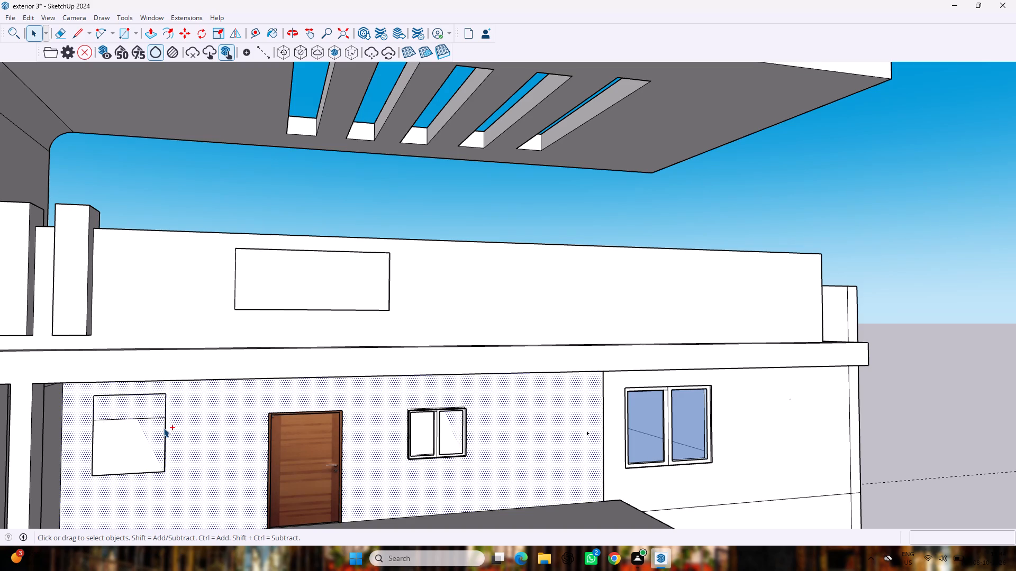
# Undo the pasted window's narrowing and placement, plus the width scaling of the small window on the upper door's other side.
pyautogui.hotkey('ctrl', 'z')
pyautogui.hotkey('ctrl', 'z')
pyautogui.hotkey('ctrl', 'z')
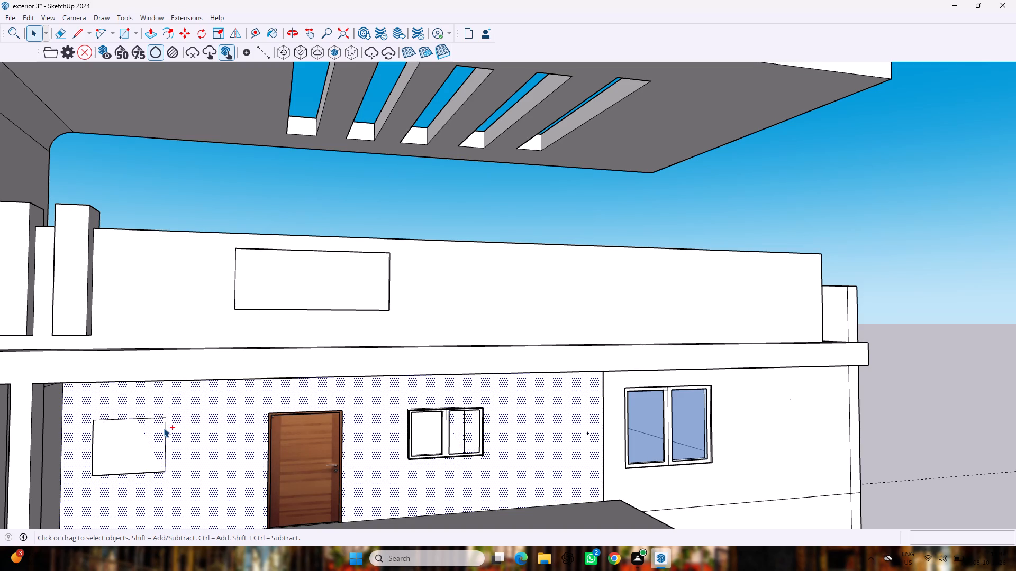
# Paste a window copy into the small opening between the upper door and curved corner, scaling it red-green to about 0.75, 0.99 and lowering its top to the head.
pyautogui.hotkey('ctrl', 'v')
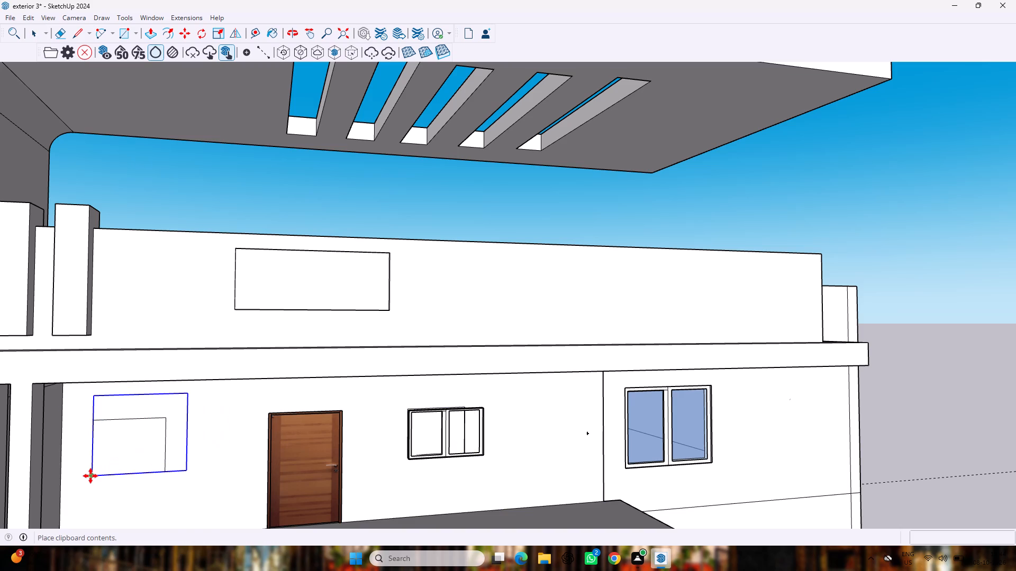
pyautogui.click(90, 475)
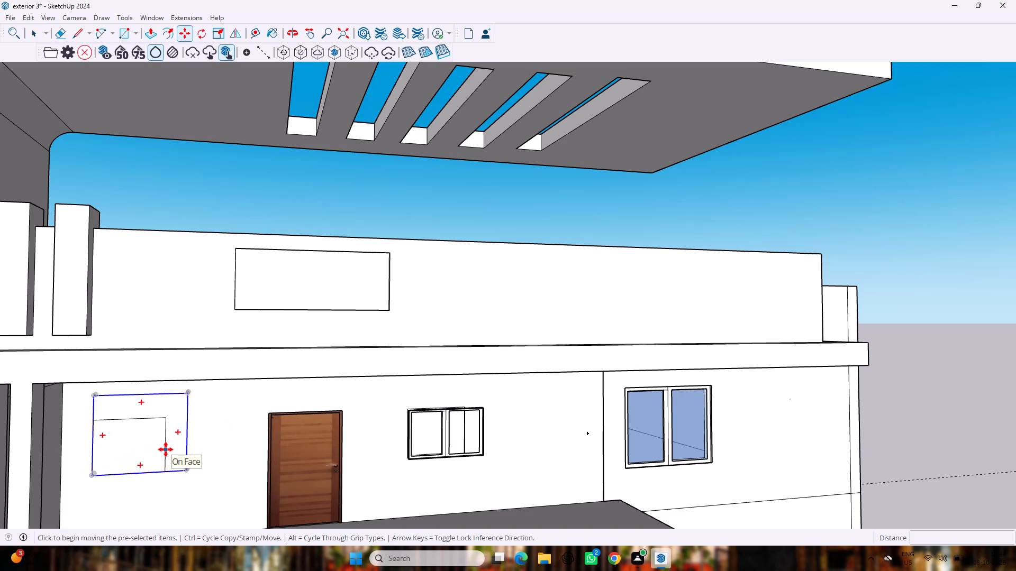
pyautogui.press('s')
pyautogui.moveTo(187, 431); pyautogui.dragTo(165, 427)
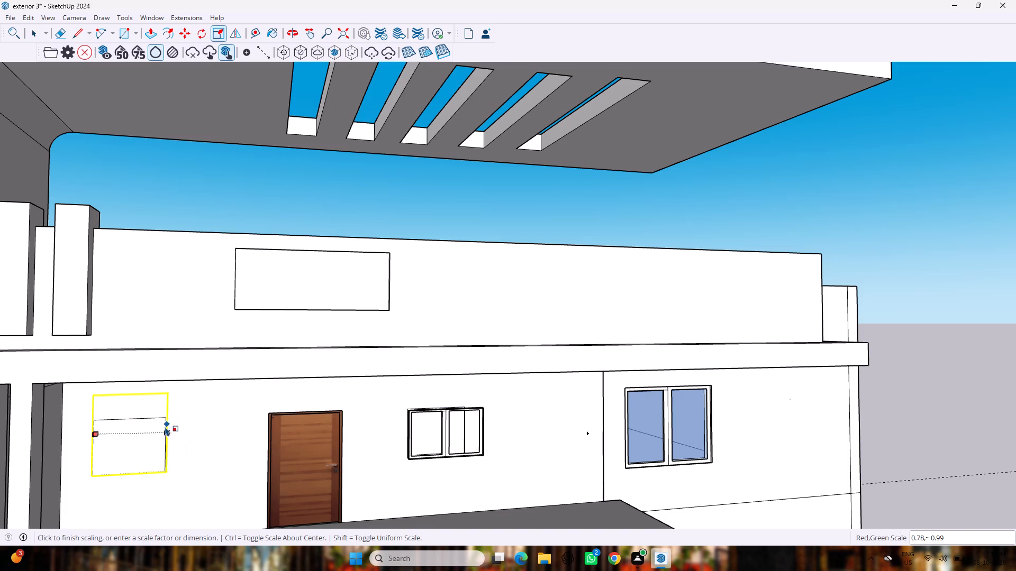
pyautogui.moveTo(165, 427); pyautogui.dragTo(165, 431)
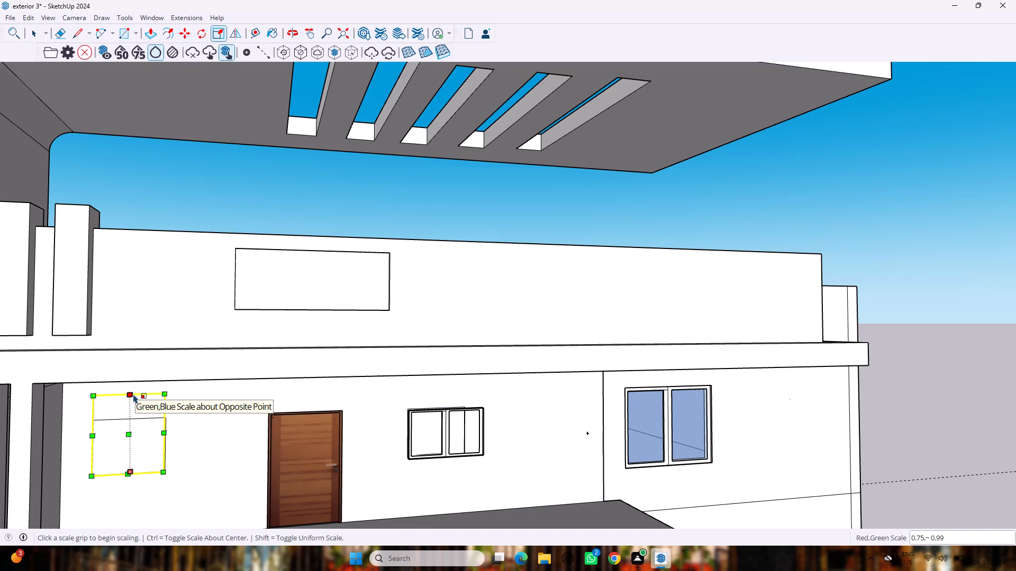
pyautogui.moveTo(131, 393); pyautogui.dragTo(135, 422)
pyautogui.press('space')
# Push/Pull the small opening's face between the upper door and the curved wall corner by about 5' 6 7/16".
pyautogui.scroll(-7, 175, 399)
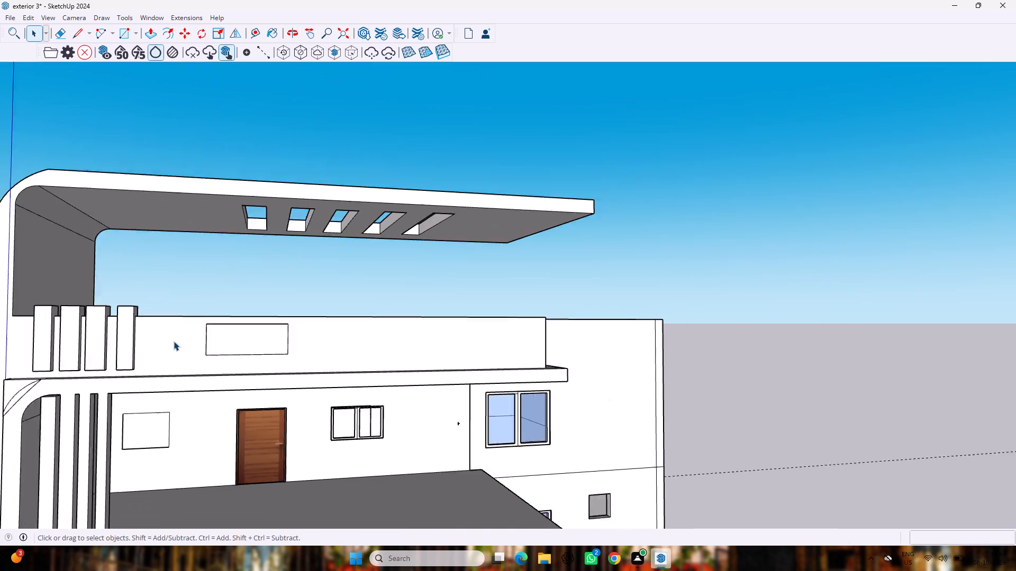
pyautogui.scroll(-5, 174, 341)
pyautogui.moveTo(186, 330); pyautogui.dragTo(201, 430, button='middle')
pyautogui.scroll(-4, 204, 432)
pyautogui.moveTo(214, 437); pyautogui.dragTo(212, 381, button='middle')
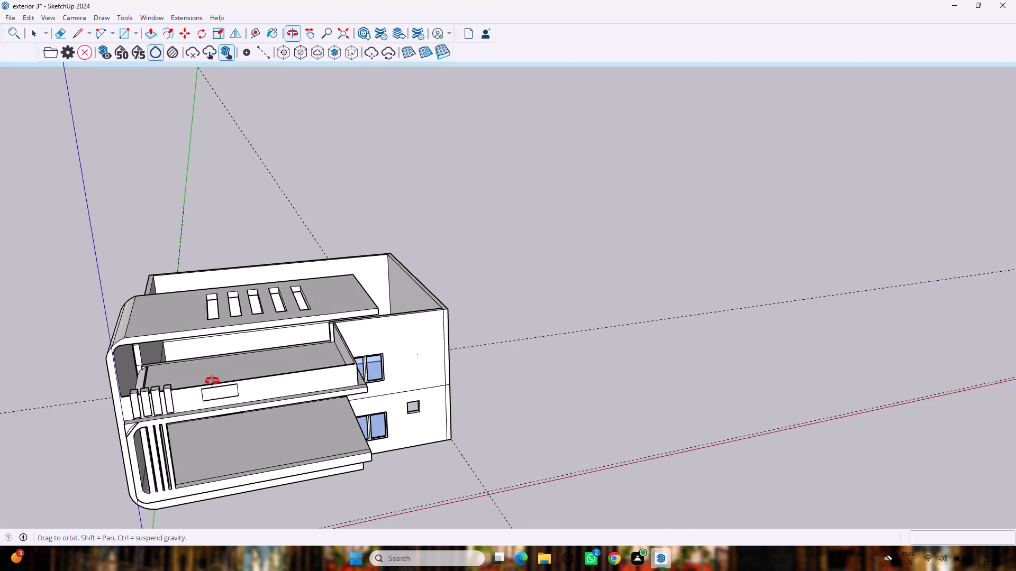
pyautogui.moveTo(212, 381); pyautogui.dragTo(187, 356, button='middle')
pyautogui.scroll(-7, 188, 356)
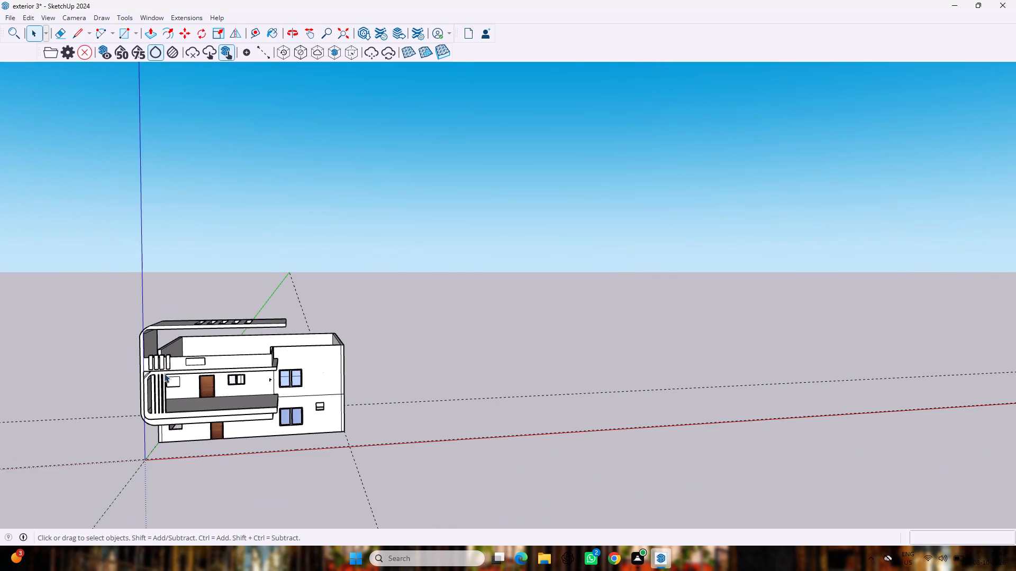
pyautogui.scroll(13, 180, 431)
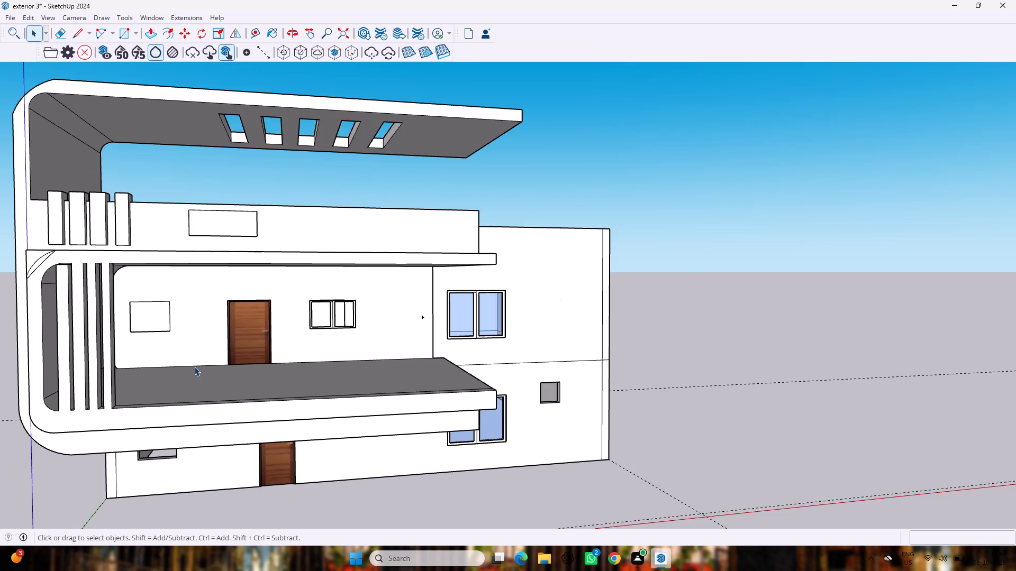
pyautogui.press('p')
pyautogui.moveTo(158, 321); pyautogui.dragTo(163, 307)
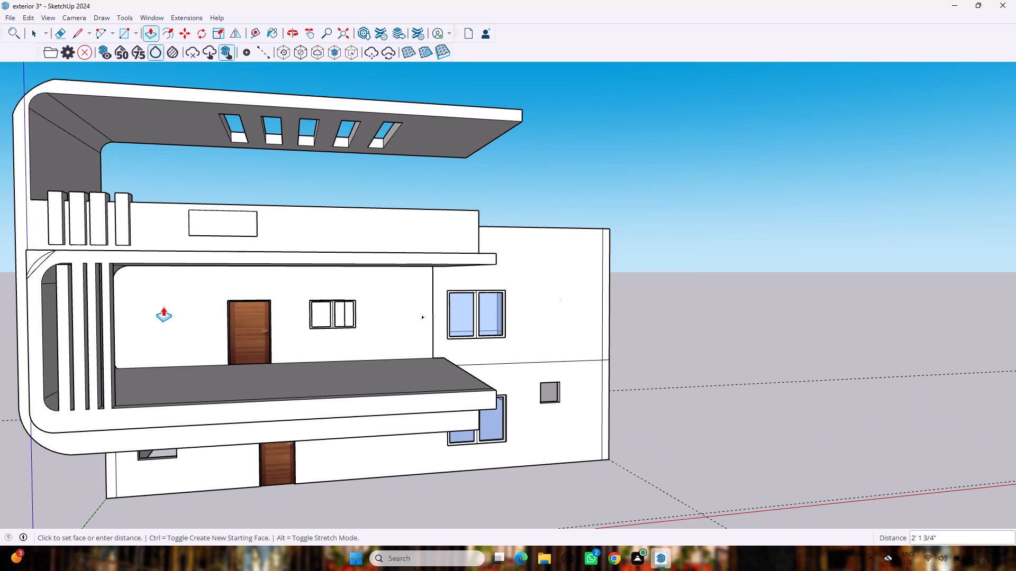
pyautogui.moveTo(163, 307); pyautogui.dragTo(165, 305)
pyautogui.scroll(-9, 68, 361)
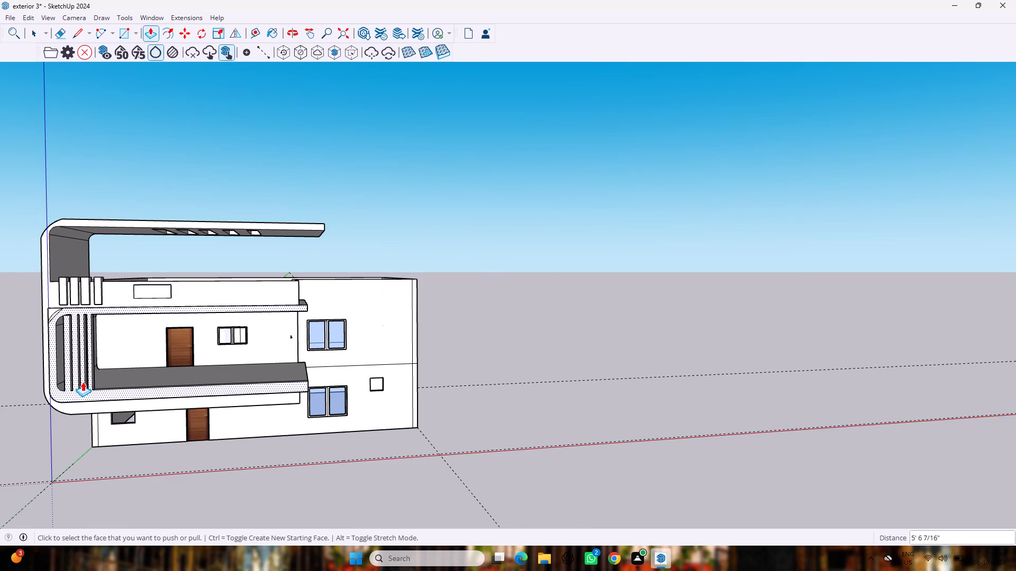
pyautogui.press('space')
# Paste a copy of the two-pane window at the bottom corner of the ground-floor opening between the door and the wall end beneath the curved frame.
pyautogui.scroll(-4, 541, 360)
pyautogui.moveTo(514, 398); pyautogui.dragTo(343, 399, button='middle')
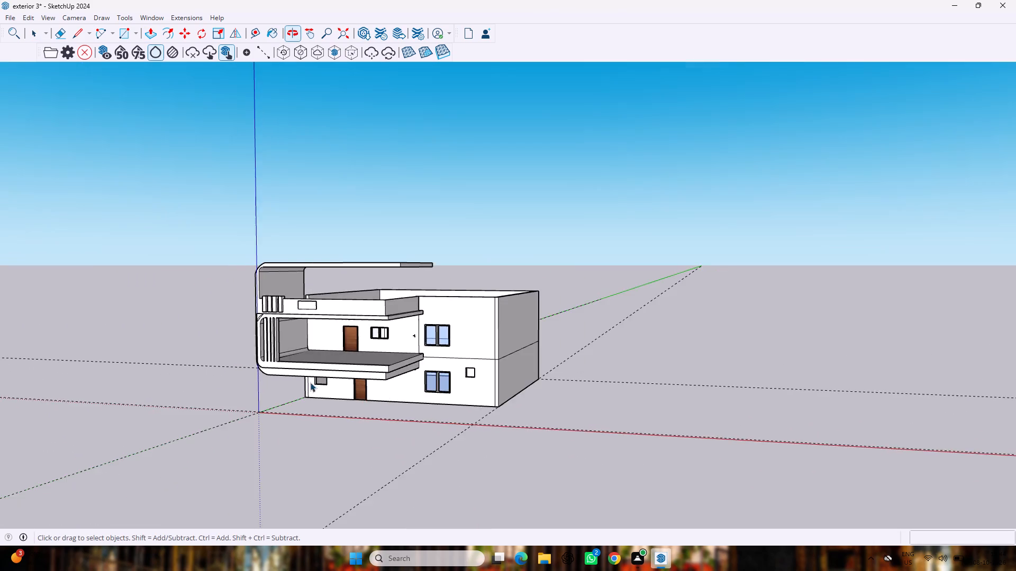
pyautogui.scroll(4, 306, 376)
pyautogui.scroll(6, 445, 321)
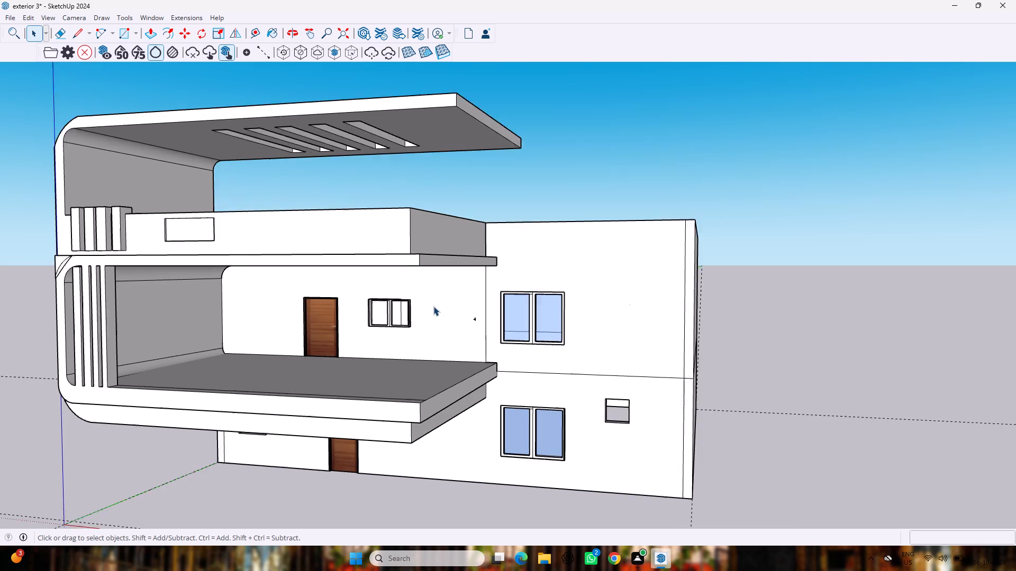
pyautogui.scroll(2, 433, 306)
pyautogui.scroll(-9, 419, 289)
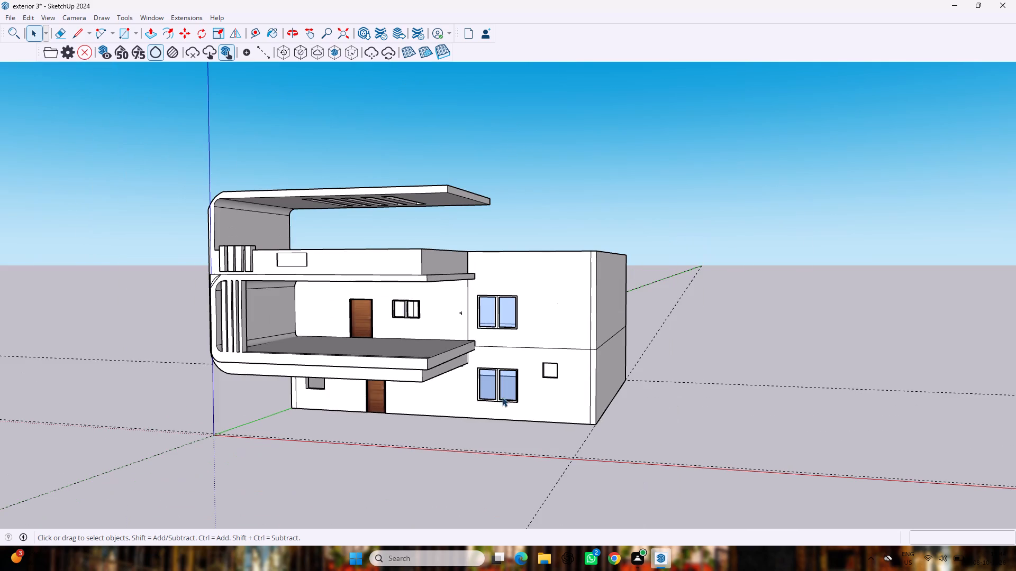
pyautogui.moveTo(470, 409); pyautogui.dragTo(541, 383, button='middle')
pyautogui.scroll(-1, 541, 383)
pyautogui.scroll(4, 540, 380)
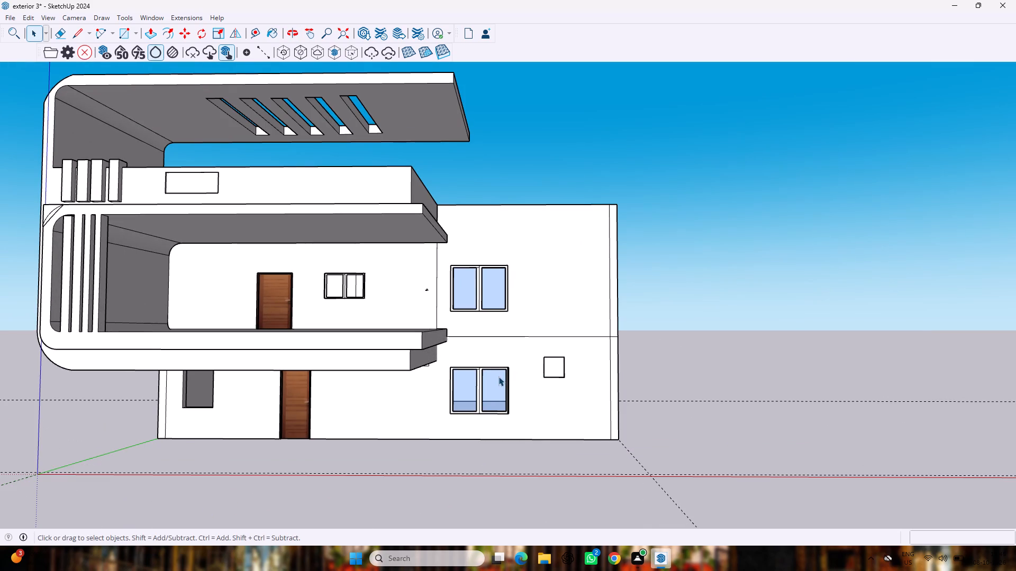
pyautogui.hotkey('ctrl', 'v')
pyautogui.scroll(4, 193, 411)
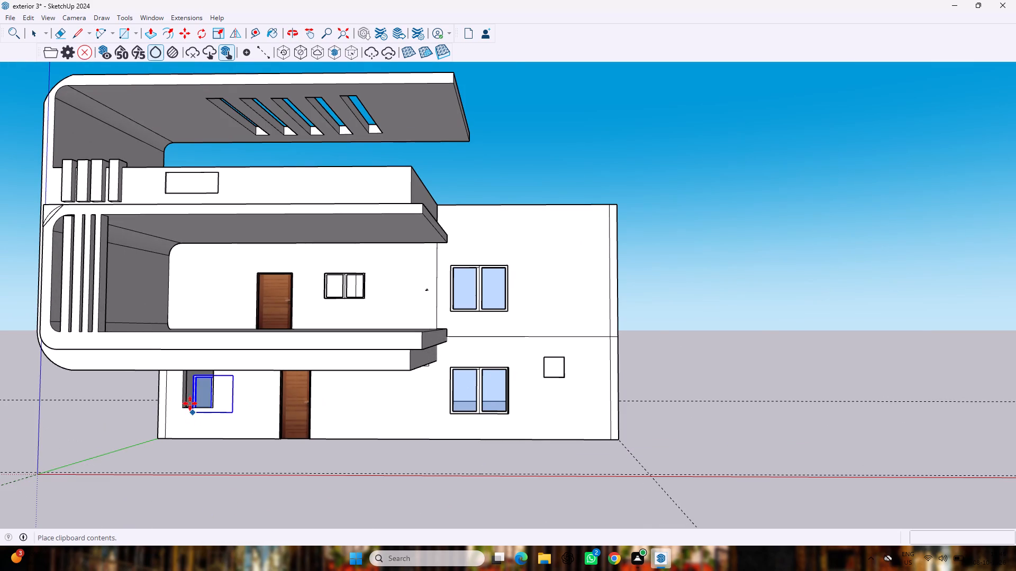
pyautogui.click(184, 406)
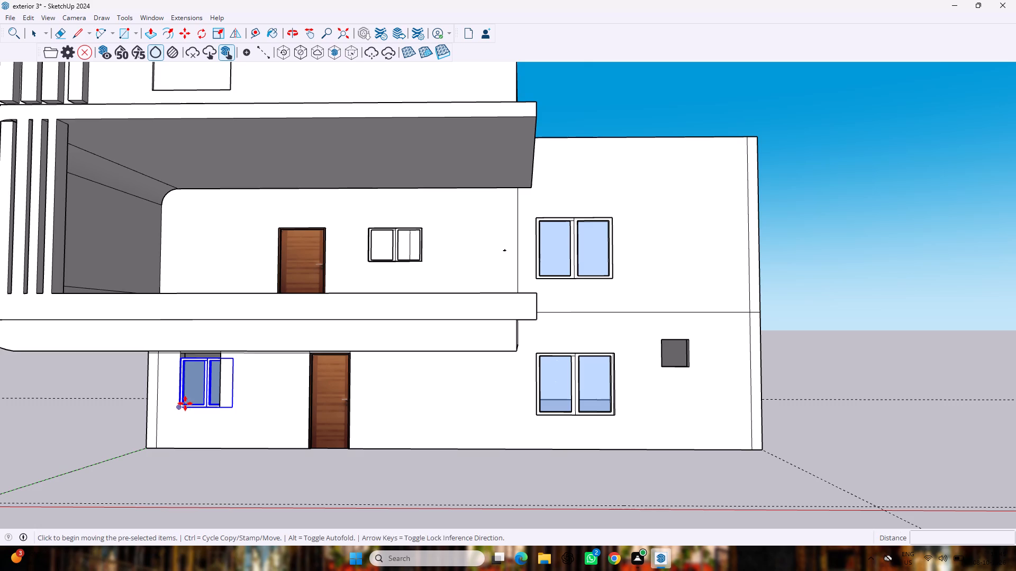
# Fit the ground-floor window to its opening with a red-green scale of about 0.76, 1.00 and a blue scale of about 1.14.
pyautogui.scroll(7, 217, 383)
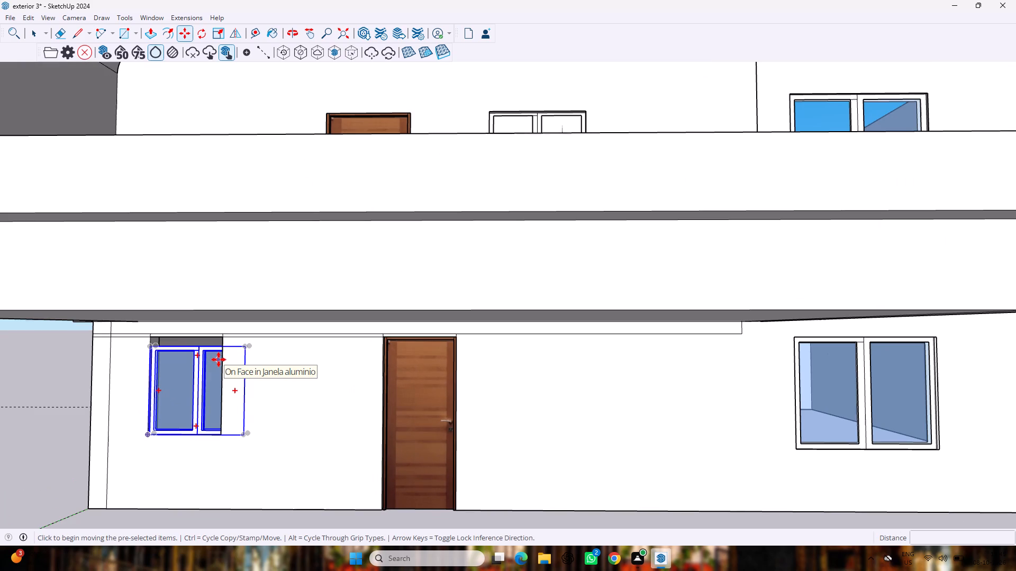
pyautogui.press('s')
pyautogui.moveTo(243, 390); pyautogui.dragTo(233, 383)
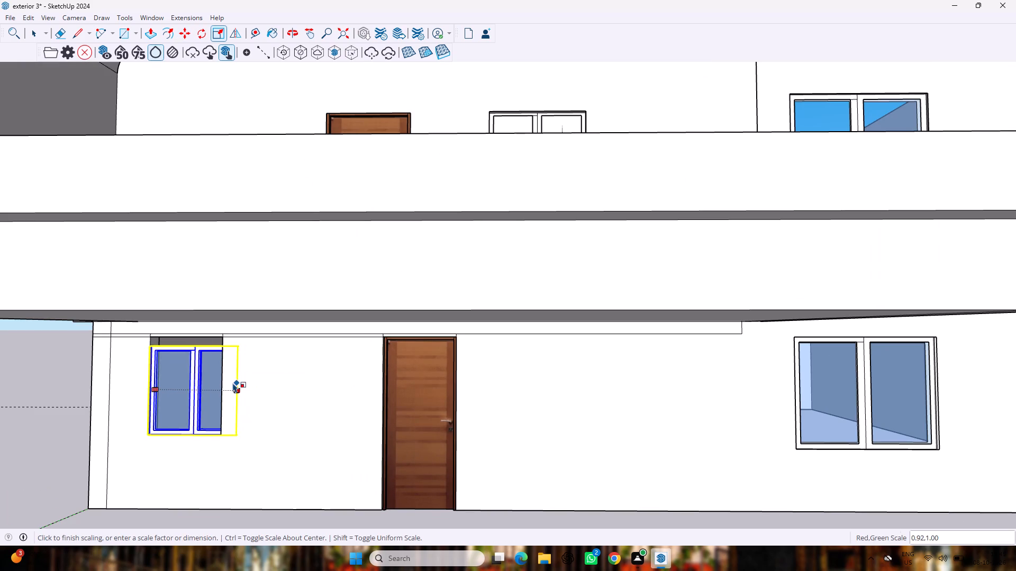
pyautogui.moveTo(233, 383); pyautogui.dragTo(221, 389)
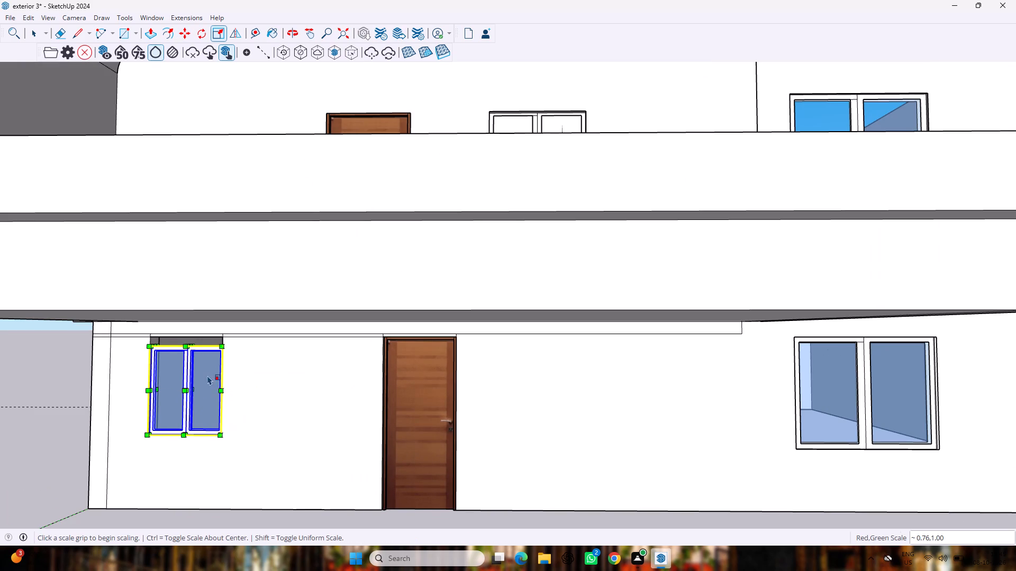
pyautogui.moveTo(193, 343); pyautogui.dragTo(193, 328)
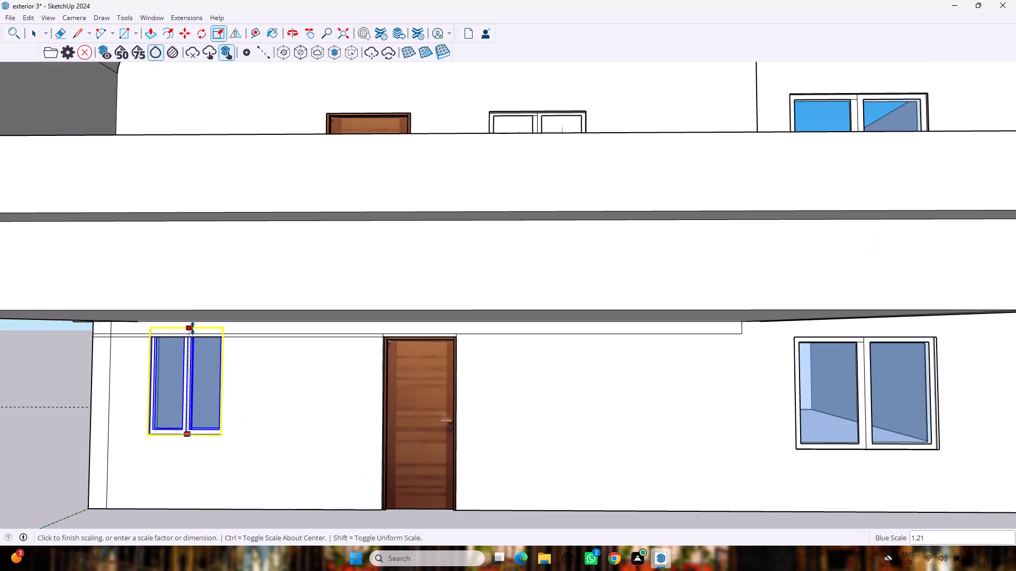
pyautogui.moveTo(193, 328); pyautogui.dragTo(193, 336)
pyautogui.press('space')
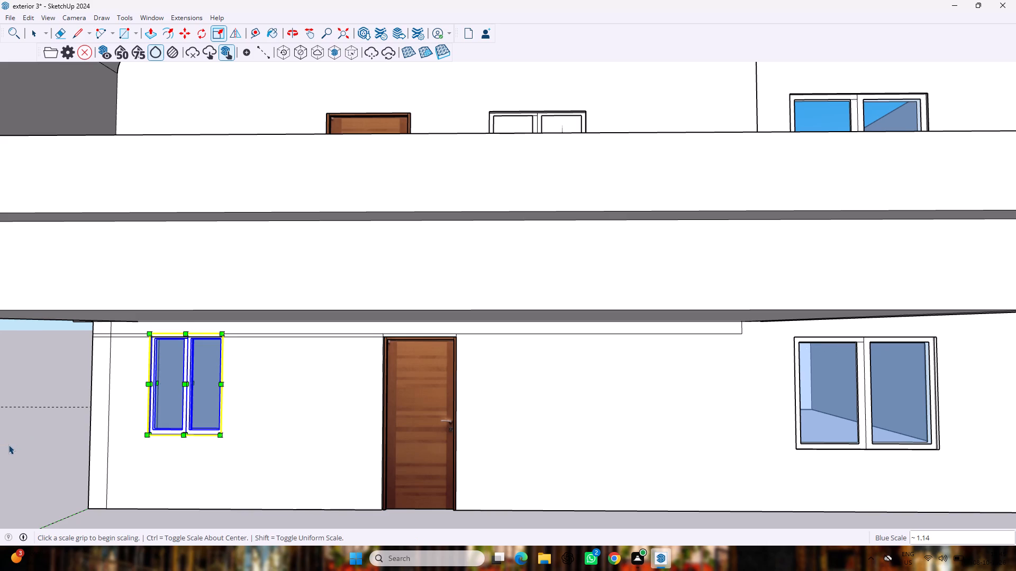
pyautogui.scroll(-8, 213, 461)
pyautogui.click(243, 481)
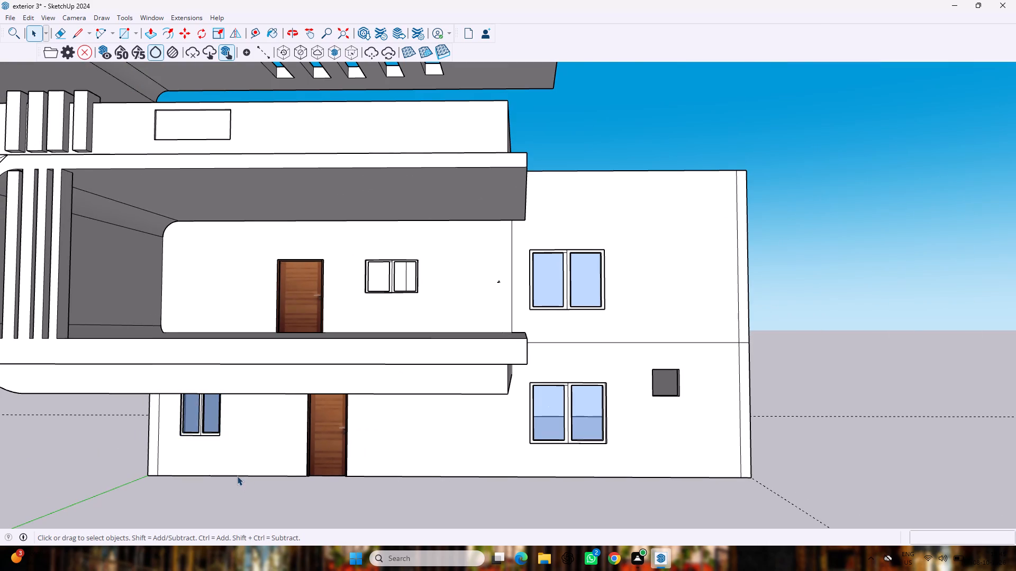
# Examine the front facade from several angles to check the fitted doors and windows on both storeys.
pyautogui.scroll(-8, 237, 475)
pyautogui.scroll(-4, 335, 465)
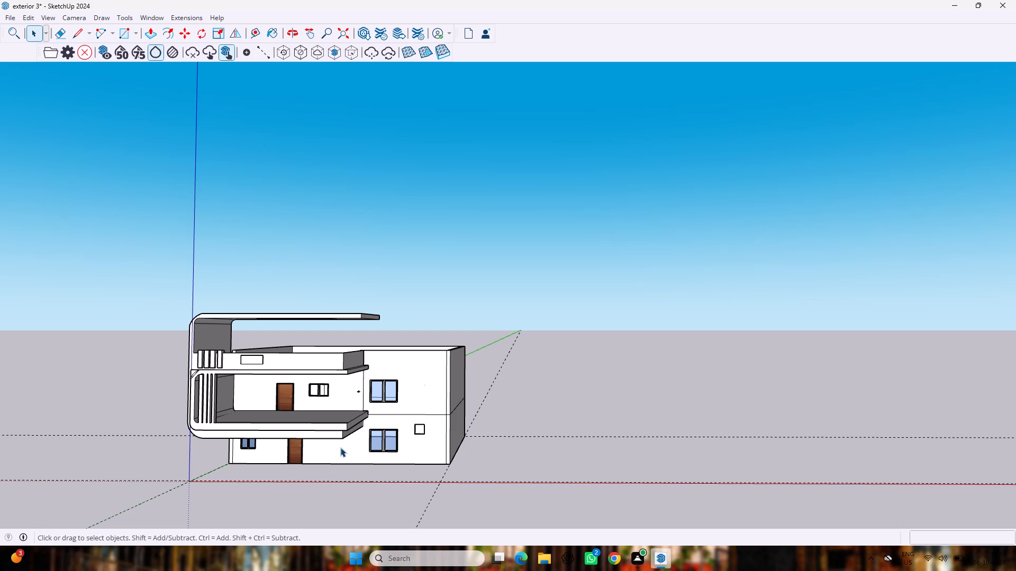
pyautogui.scroll(4, 366, 439)
pyautogui.moveTo(356, 420); pyautogui.dragTo(429, 408, button='middle')
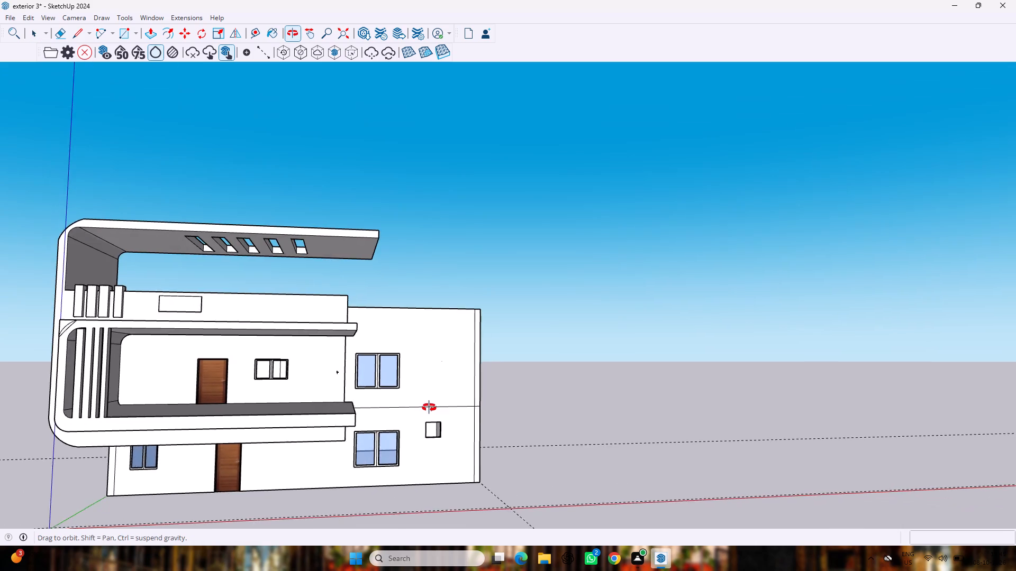
pyautogui.moveTo(429, 408); pyautogui.dragTo(431, 415, button='middle')
pyautogui.scroll(-7, 429, 409)
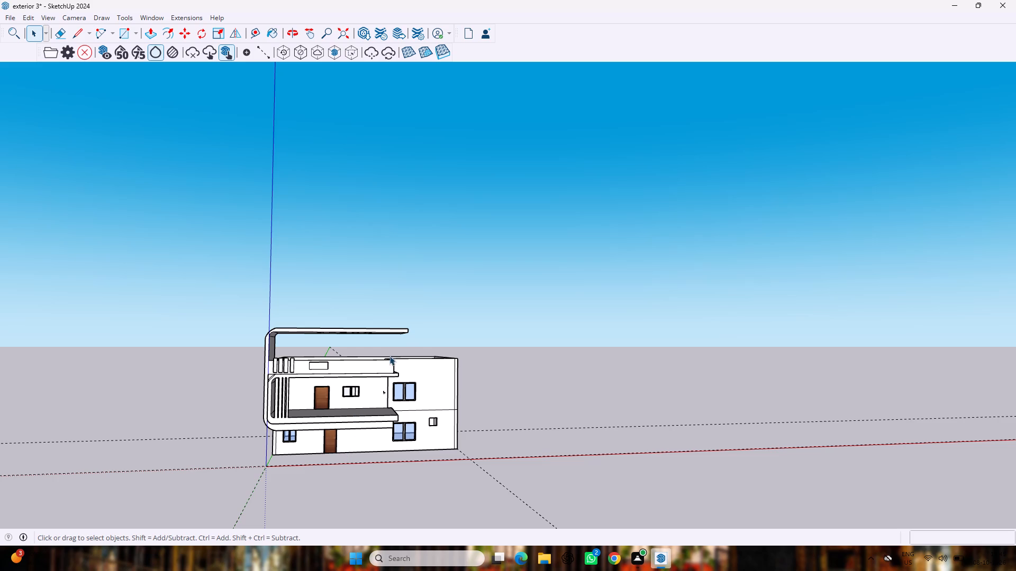
pyautogui.scroll(3, 386, 351)
pyautogui.moveTo(375, 372); pyautogui.dragTo(374, 401, button='middle')
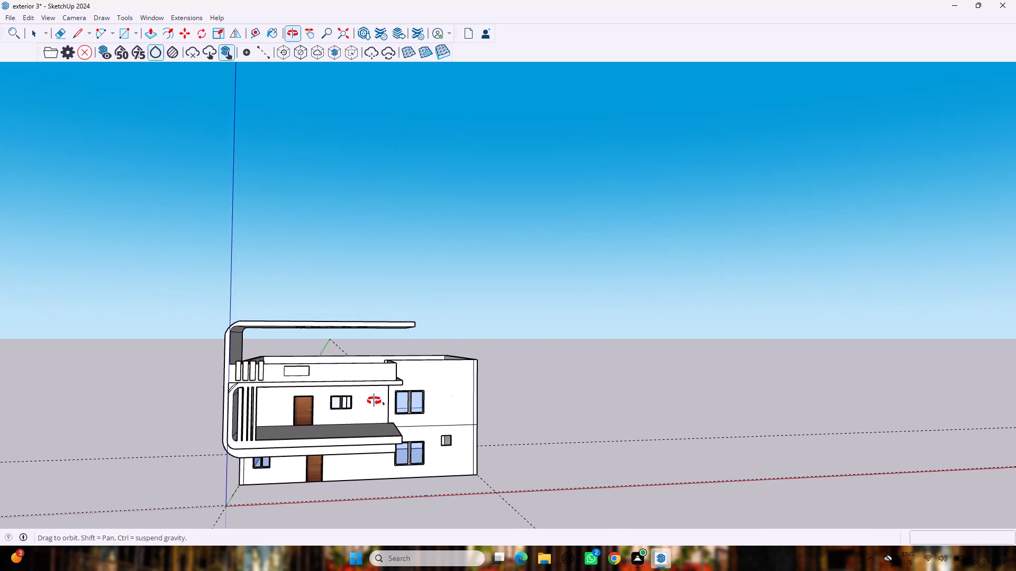
pyautogui.moveTo(374, 401); pyautogui.dragTo(374, 400, button='middle')
pyautogui.scroll(5, 369, 391)
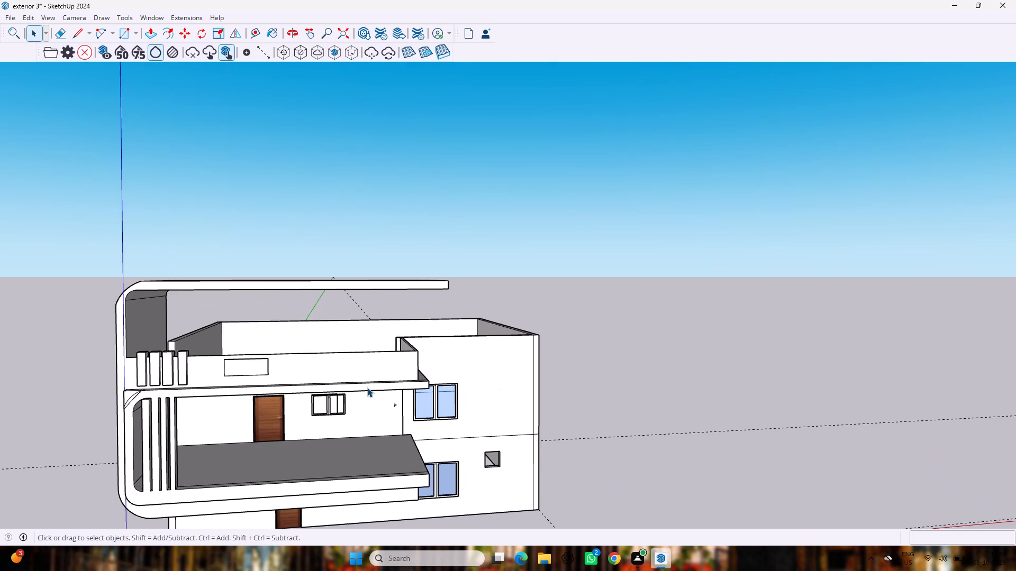
pyautogui.moveTo(367, 388); pyautogui.dragTo(371, 360, button='middle')
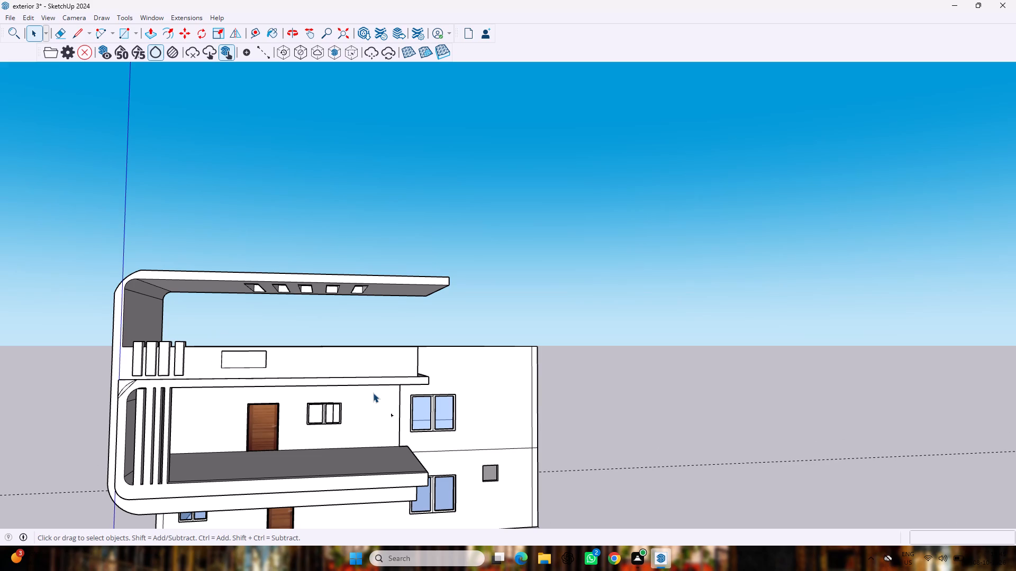
# Search 3D Warehouse for "window" and browse the models for a simple single-pane window with a dark frame.
pyautogui.click(147, 21)
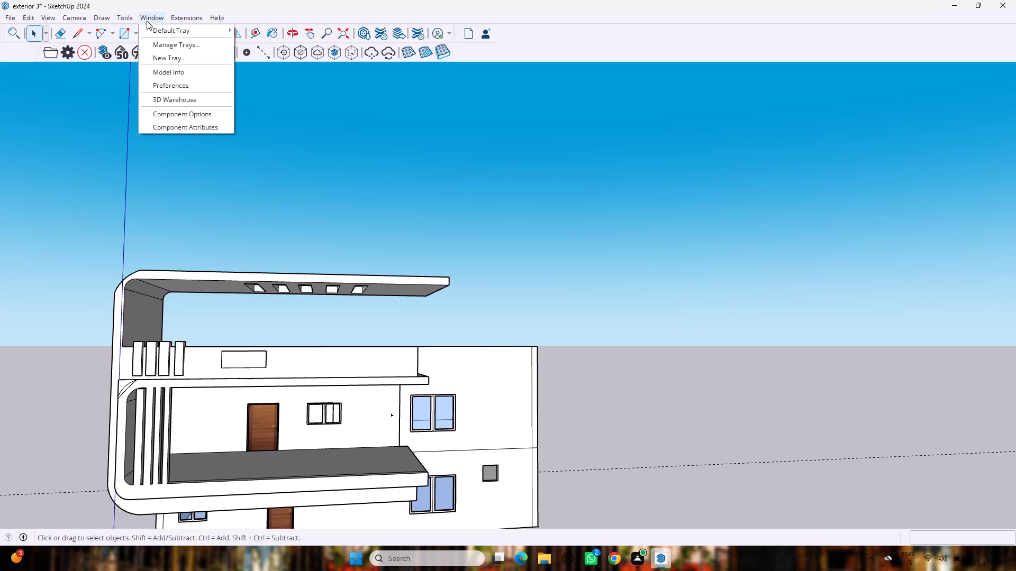
pyautogui.click(162, 98)
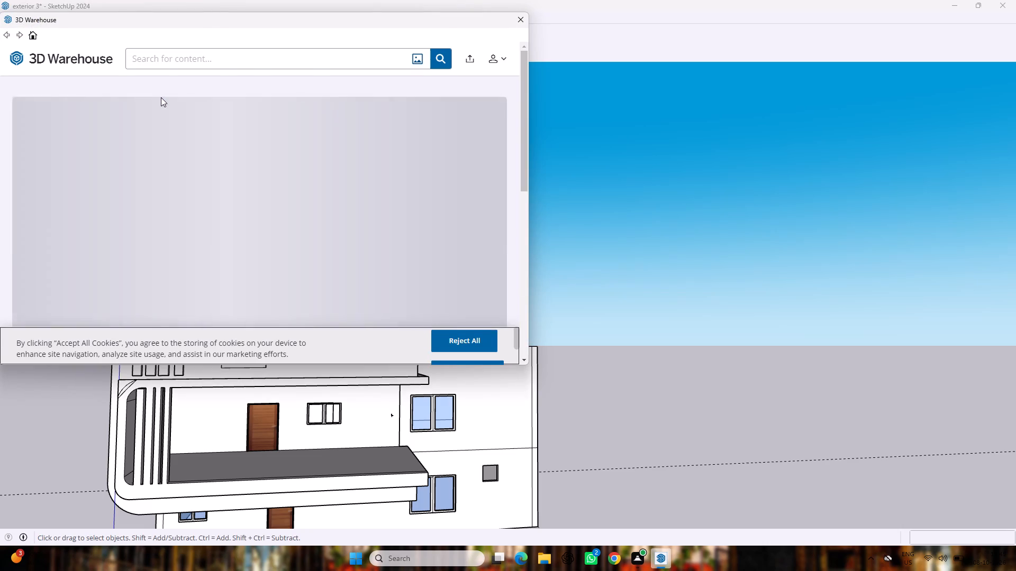
pyautogui.click(199, 65)
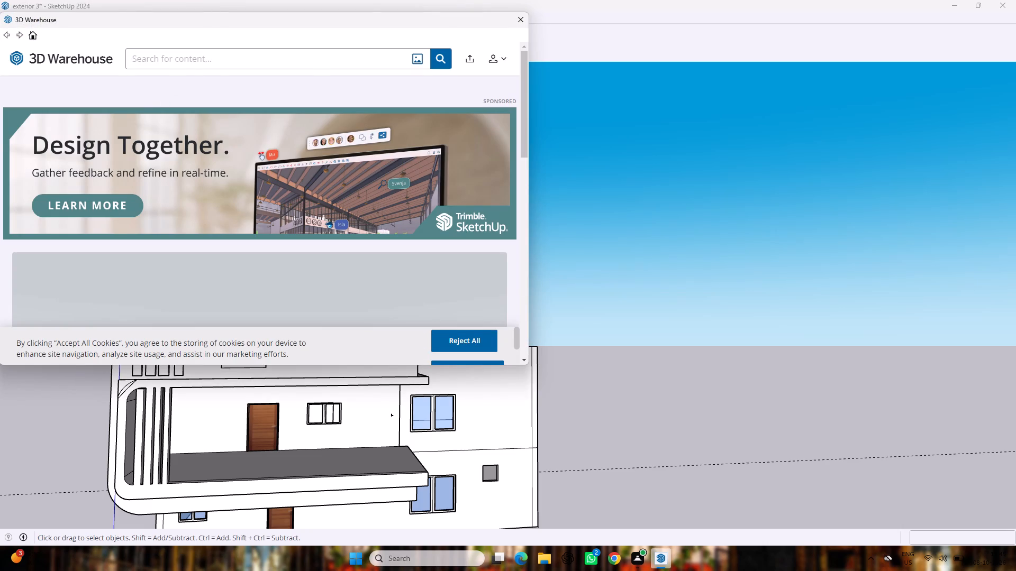
pyautogui.write('window')
pyautogui.press('Return')
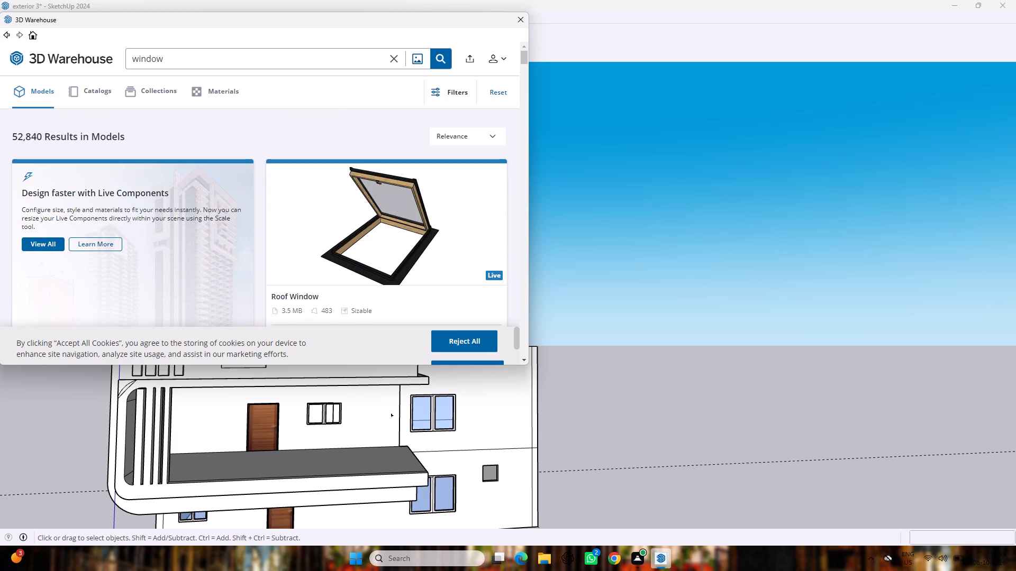
pyautogui.scroll(-6, 312, 226)
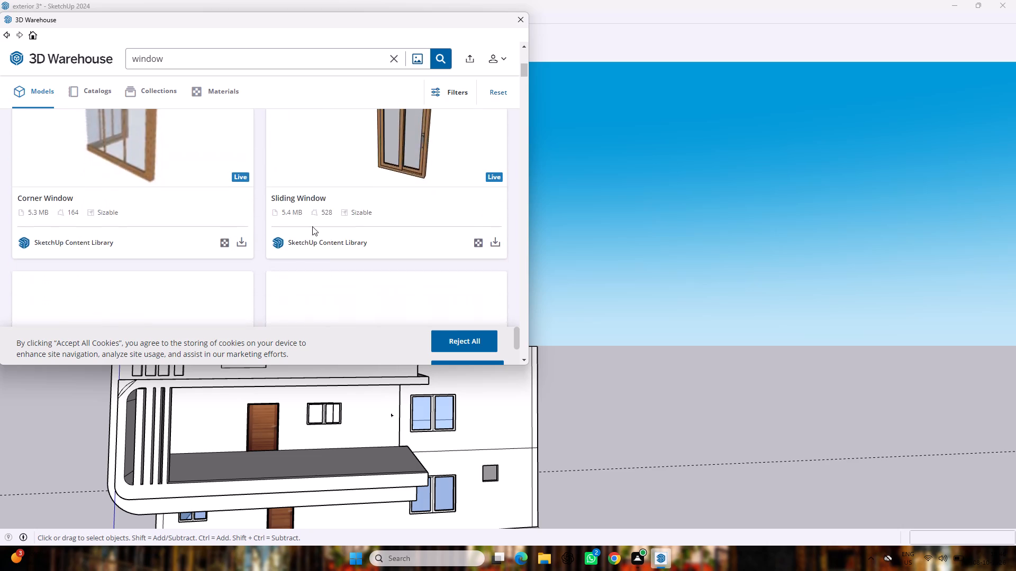
pyautogui.scroll(-12, 312, 226)
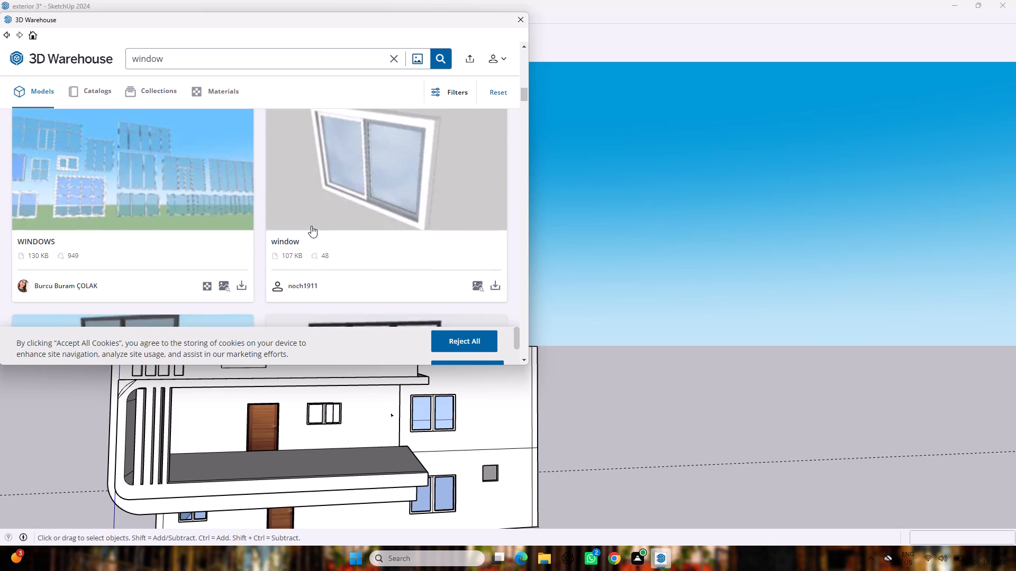
pyautogui.scroll(-7, 311, 226)
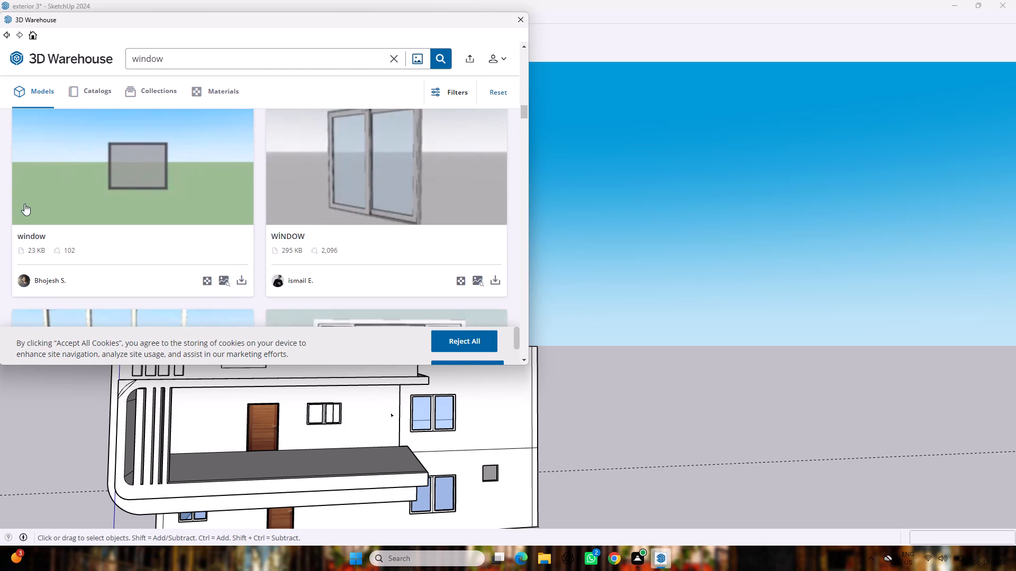
# Load the single-pane dark-framed window into the model and place it at the bottom corner of the small square ground-floor opening.
pyautogui.click(25, 204)
pyautogui.scroll(-5, 217, 264)
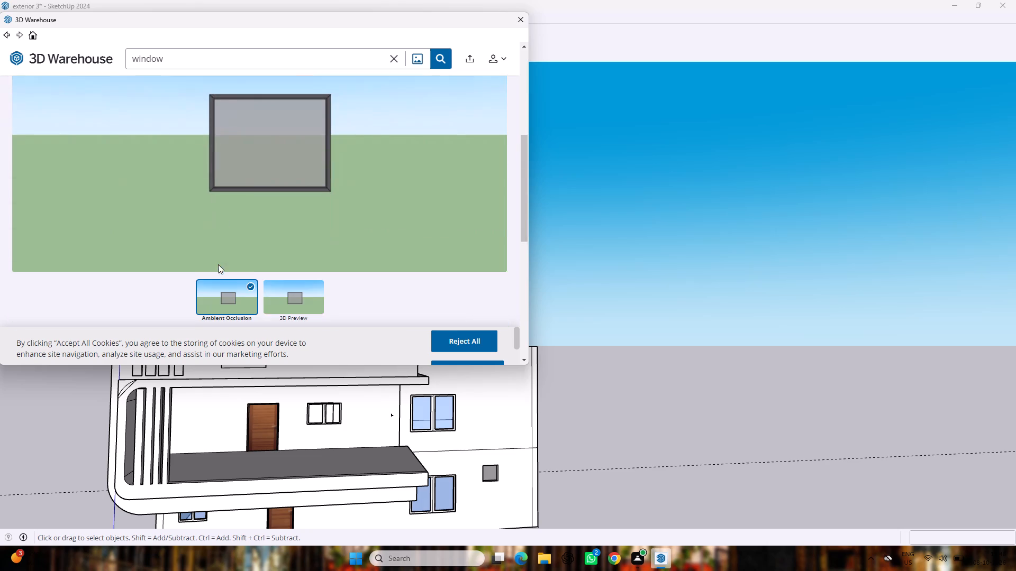
pyautogui.scroll(-5, 227, 262)
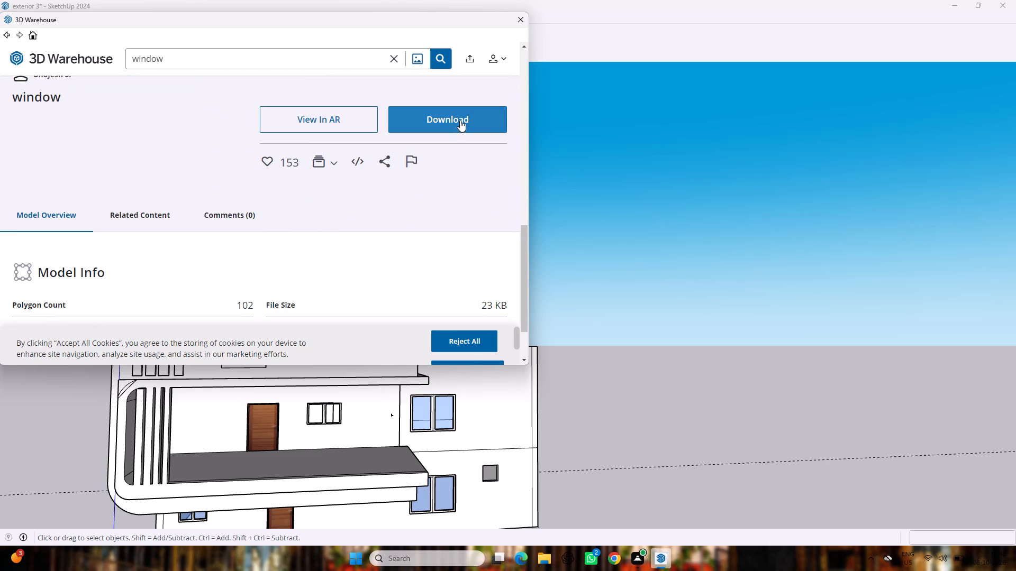
pyautogui.click(460, 120)
pyautogui.click(211, 204)
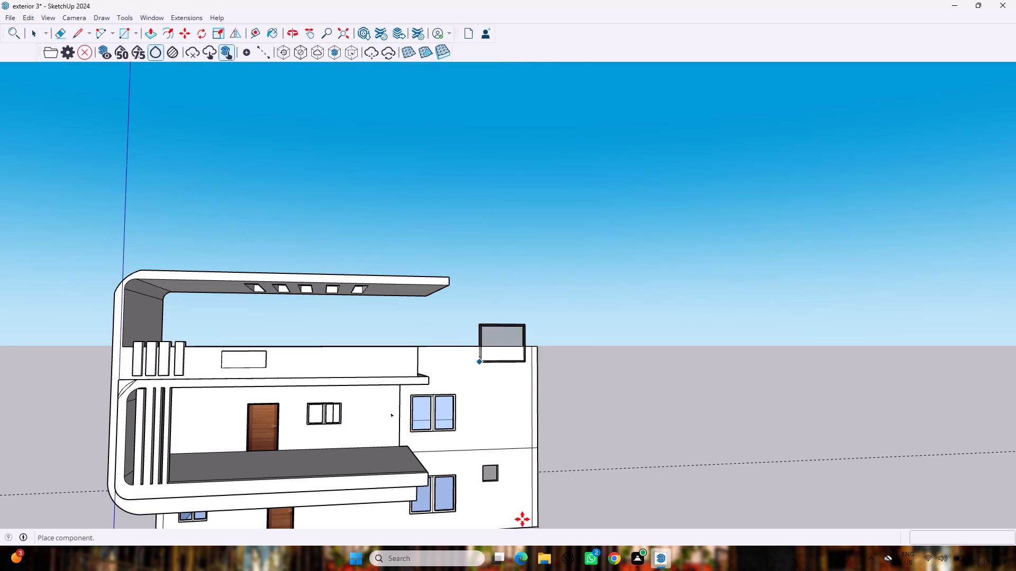
pyautogui.scroll(16, 498, 482)
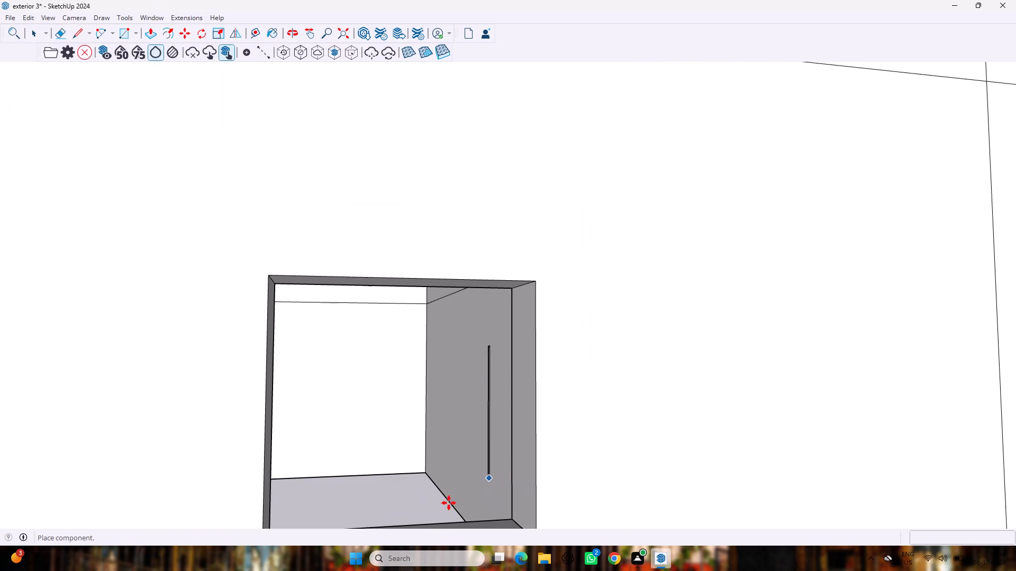
pyautogui.scroll(-5, 449, 499)
pyautogui.click(406, 517)
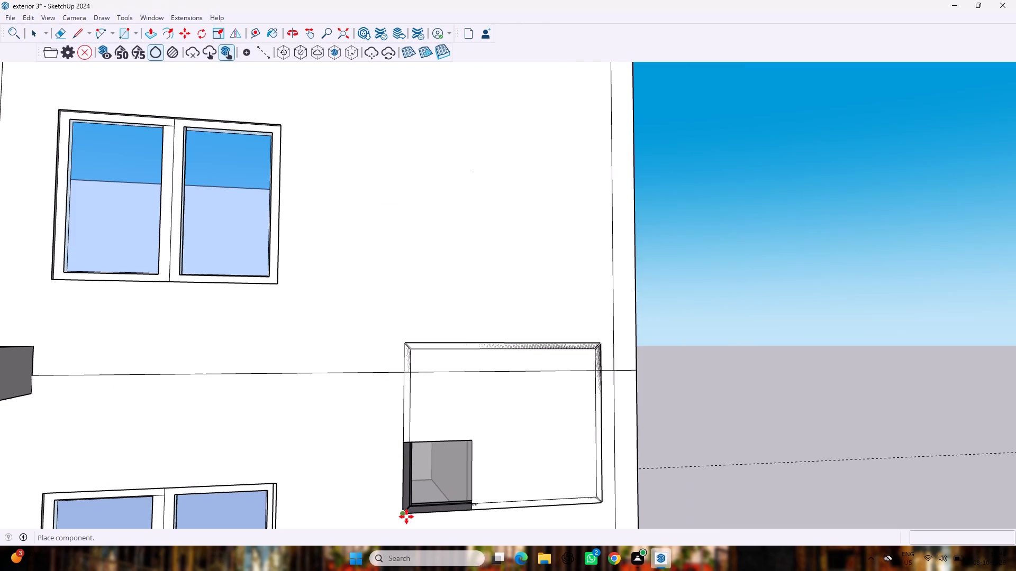
# Fit the single-pane window to the small opening with a red-green scale of about 0.33, 1.00 and a blue scale of about 0.41.
pyautogui.press('s')
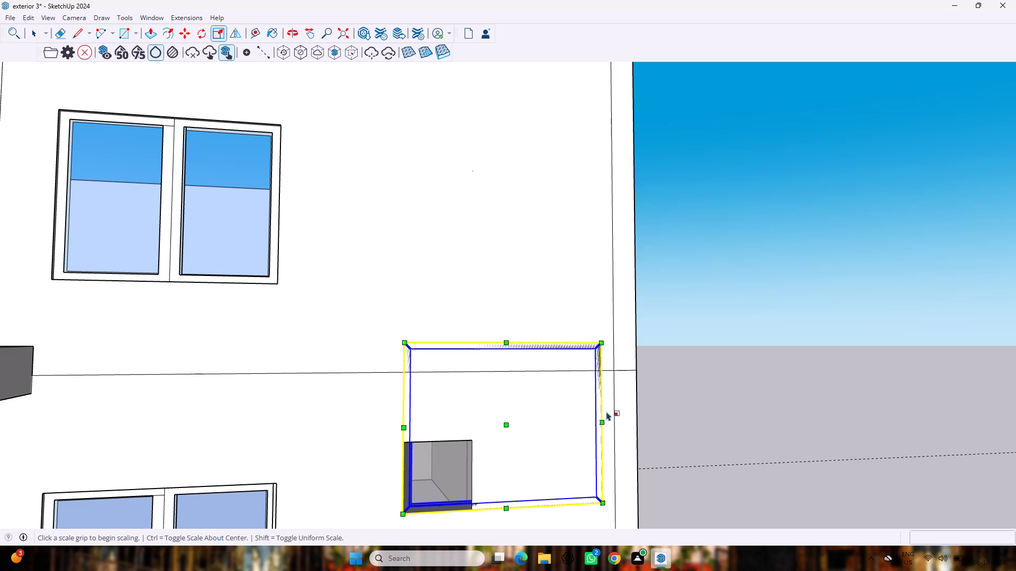
pyautogui.moveTo(597, 421); pyautogui.dragTo(478, 467)
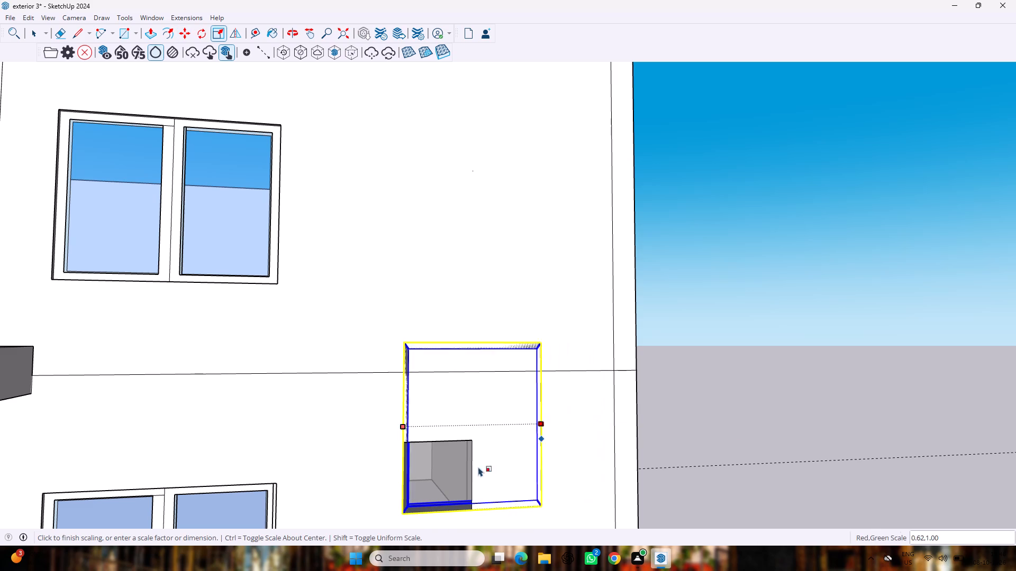
pyautogui.moveTo(478, 467); pyautogui.dragTo(452, 477)
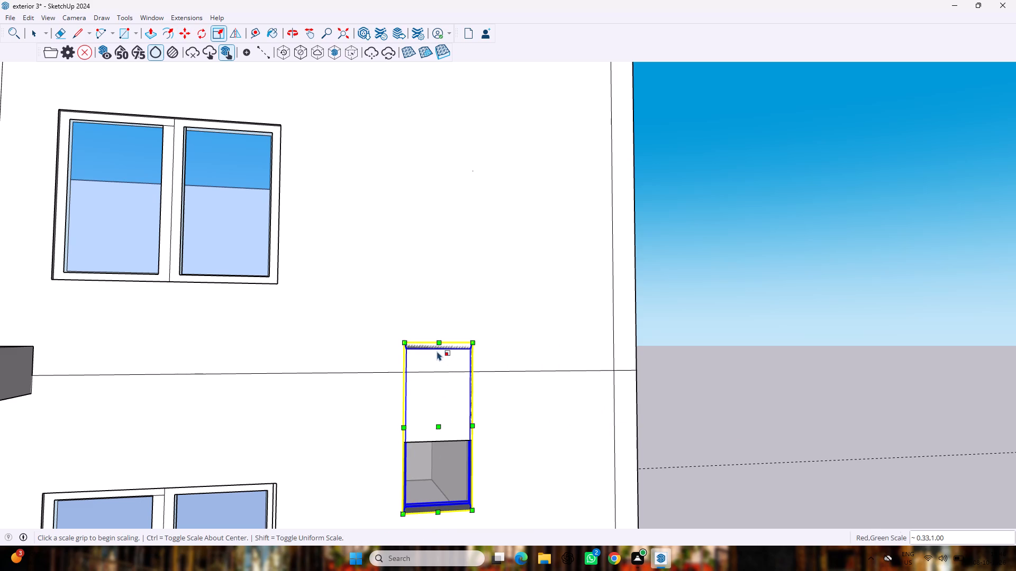
pyautogui.moveTo(438, 344); pyautogui.dragTo(437, 448)
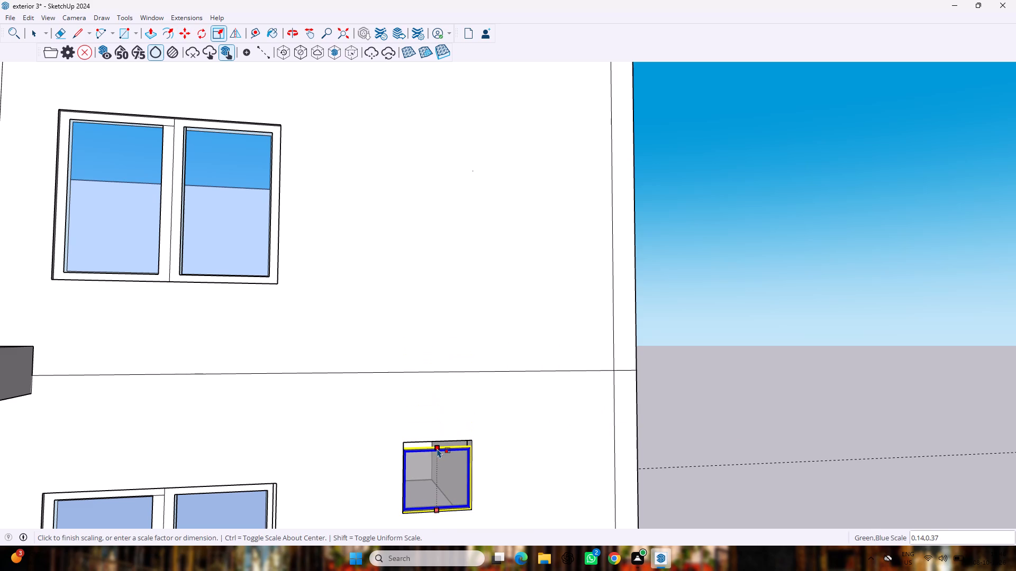
pyautogui.moveTo(437, 448); pyautogui.dragTo(437, 443)
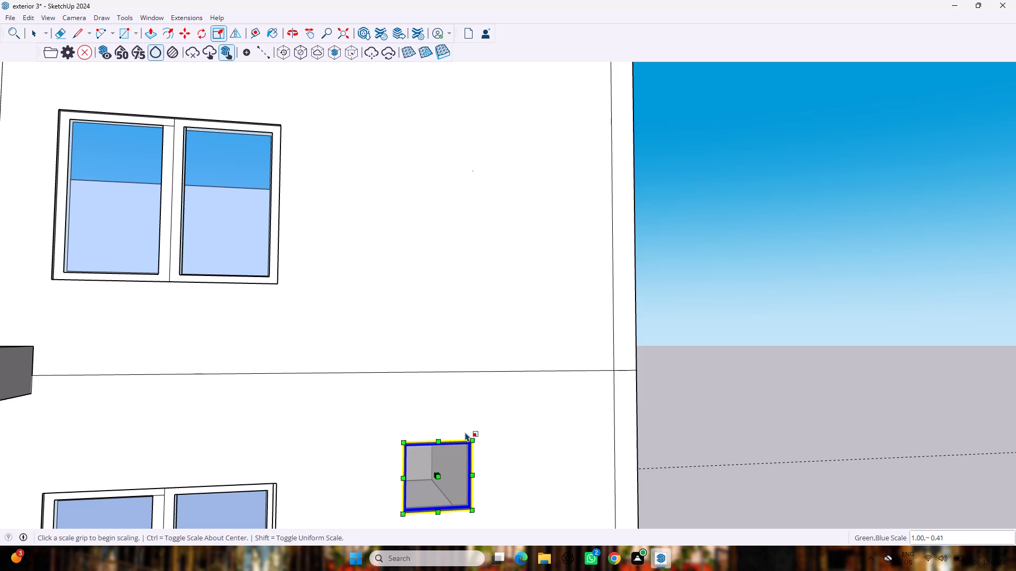
pyautogui.moveTo(467, 436); pyautogui.dragTo(411, 444, button='middle')
pyautogui.scroll(-8, 409, 444)
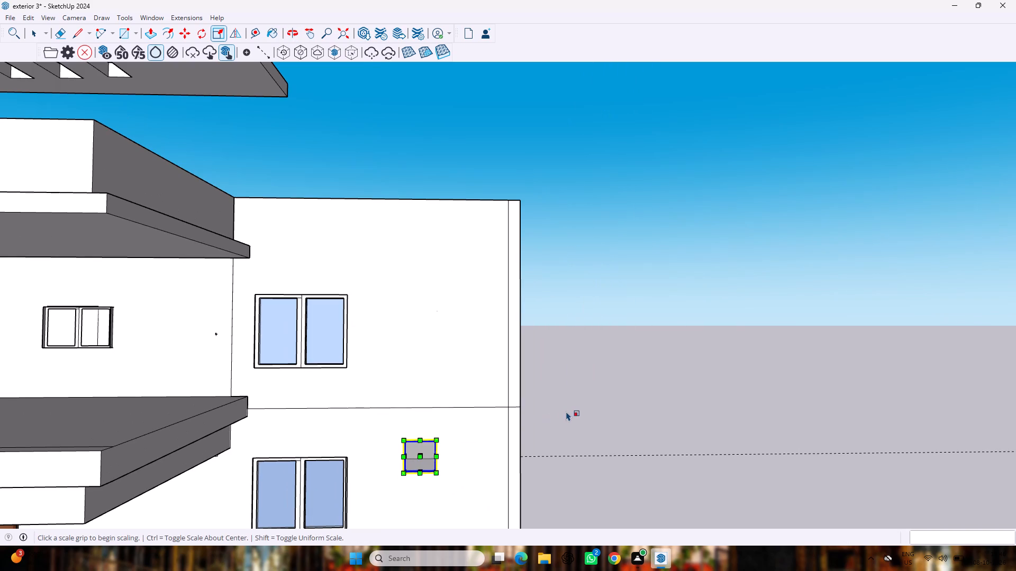
pyautogui.press('space')
pyautogui.click(570, 410)
# Examine the front facade from several distances and angles, including from below, to check the fitted windows and doors.
pyautogui.scroll(-10, 569, 410)
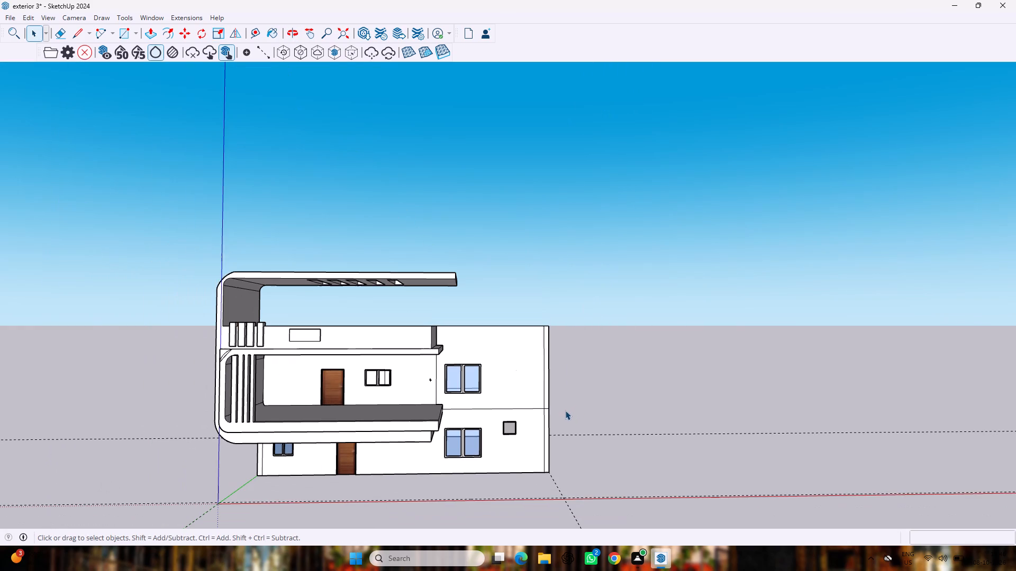
pyautogui.scroll(4, 418, 538)
pyautogui.scroll(4, 488, 472)
pyautogui.middleClick(488, 473)
pyautogui.scroll(-4, 488, 473)
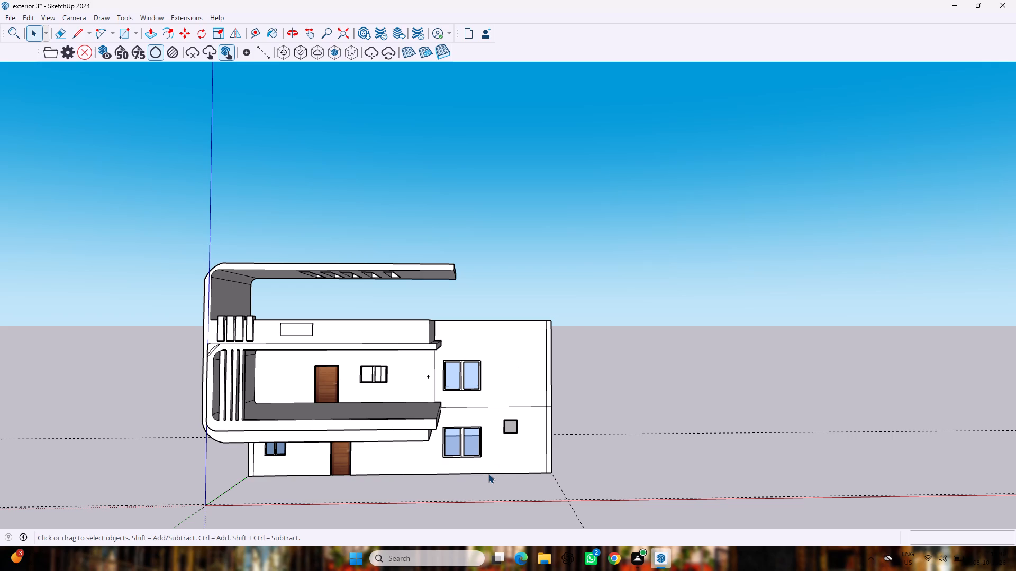
pyautogui.scroll(-1, 508, 401)
pyautogui.scroll(4, 561, 464)
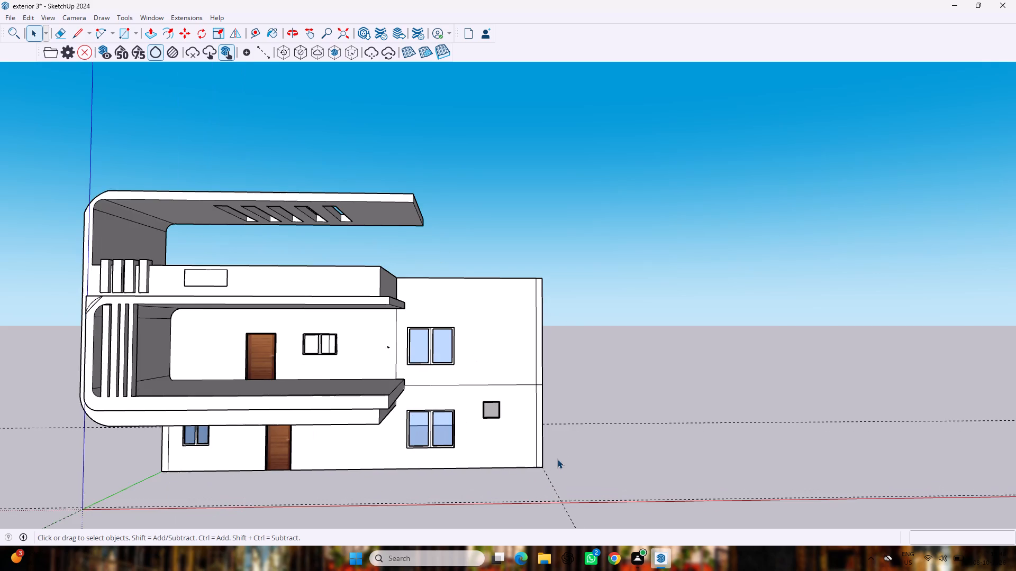
pyautogui.scroll(-5, 525, 472)
pyautogui.moveTo(498, 474); pyautogui.dragTo(502, 508, button='middle')
pyautogui.scroll(-1, 500, 501)
pyautogui.scroll(3, 478, 502)
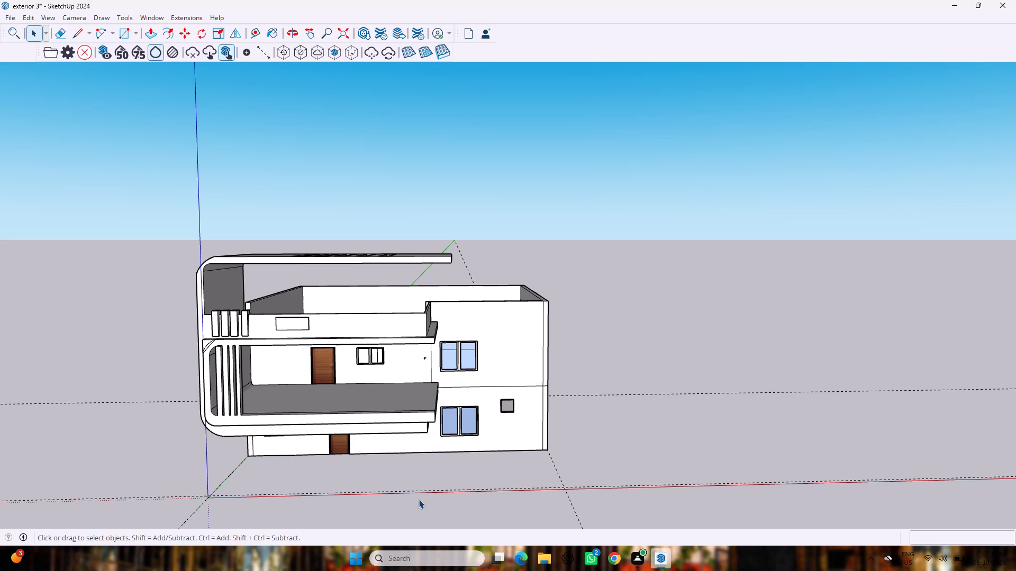
pyautogui.moveTo(206, 462); pyautogui.dragTo(267, 423, button='middle')
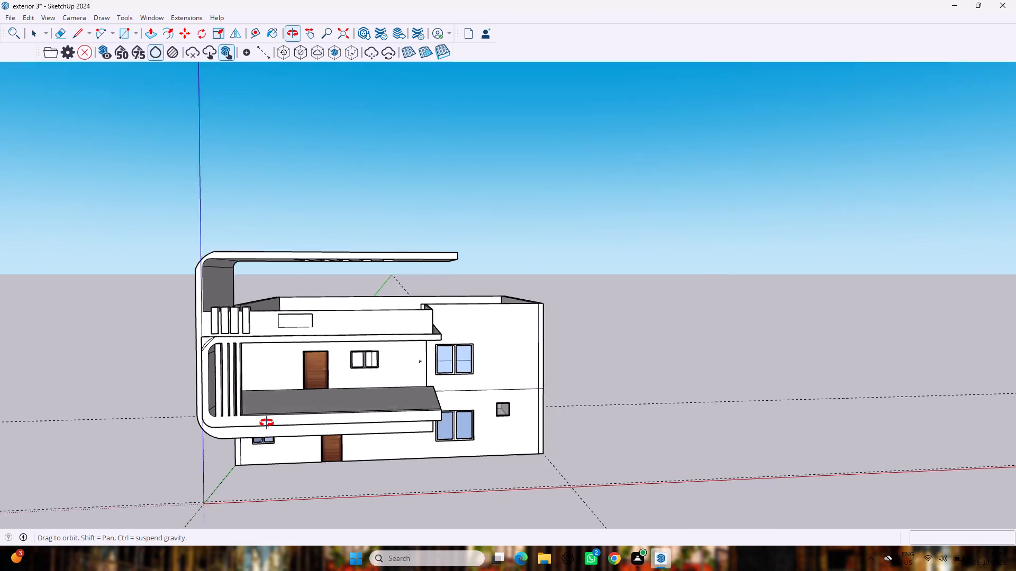
pyautogui.moveTo(267, 423); pyautogui.dragTo(275, 420, button='middle')
pyautogui.scroll(4, 244, 469)
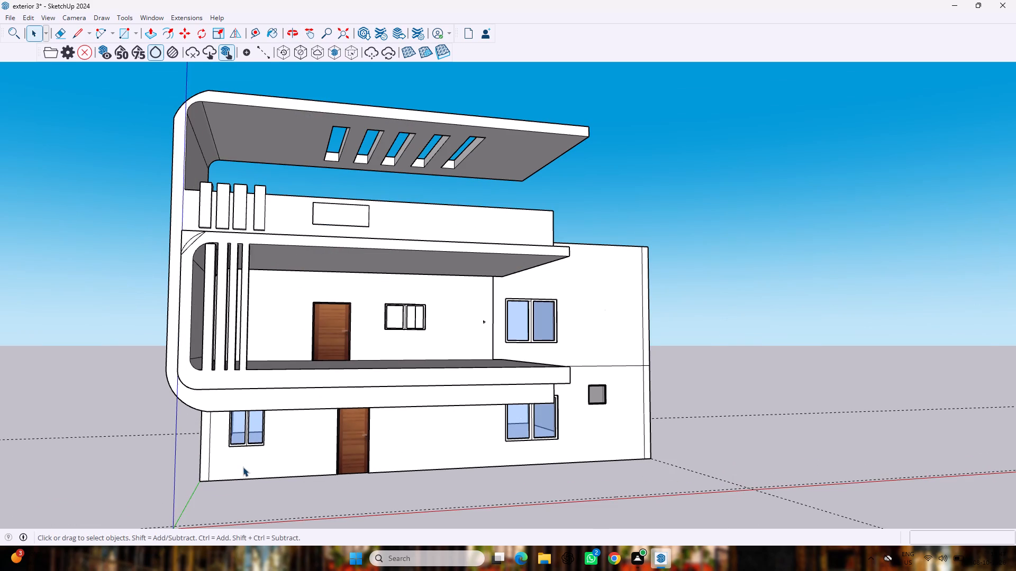
pyautogui.scroll(3, 243, 467)
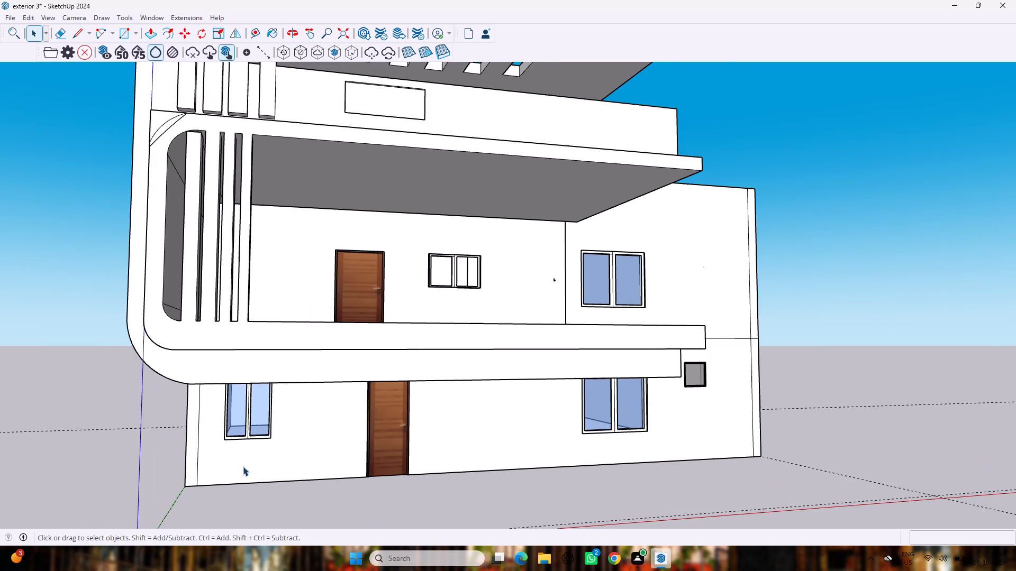
pyautogui.scroll(1, 243, 465)
pyautogui.moveTo(243, 465); pyautogui.dragTo(274, 408, button='middle')
pyautogui.scroll(1, 266, 427)
pyautogui.scroll(-5, 274, 406)
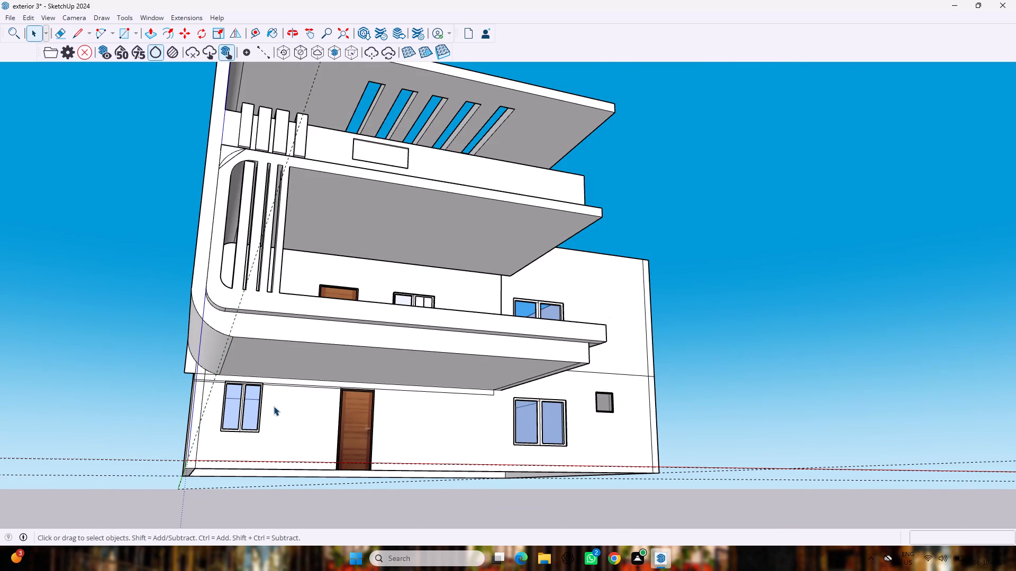
# Erase the stray horizontal edges along the top of the ground-floor front wall, beside the window and on both sides of the door.
pyautogui.scroll(11, 274, 406)
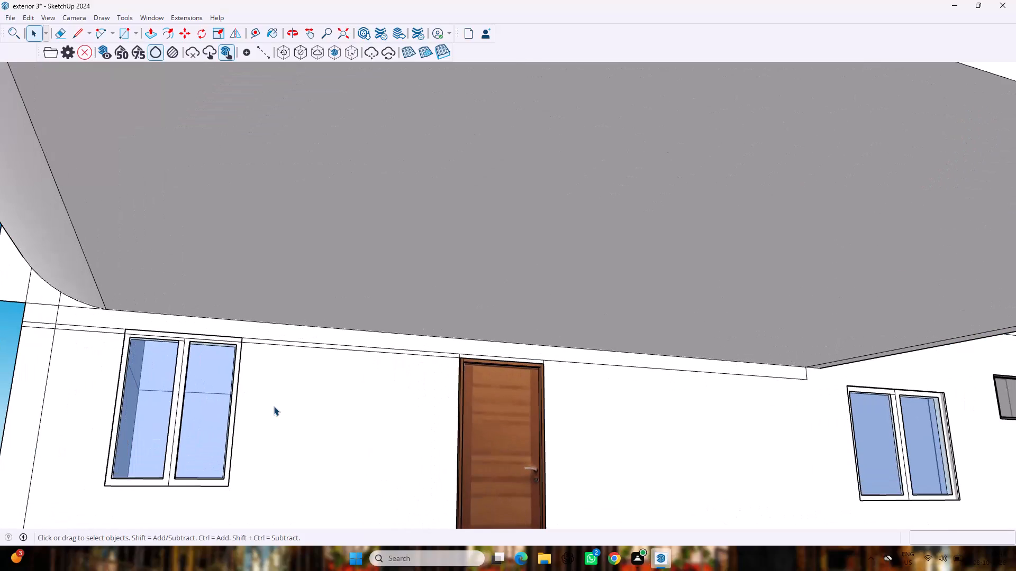
pyautogui.scroll(3, 274, 406)
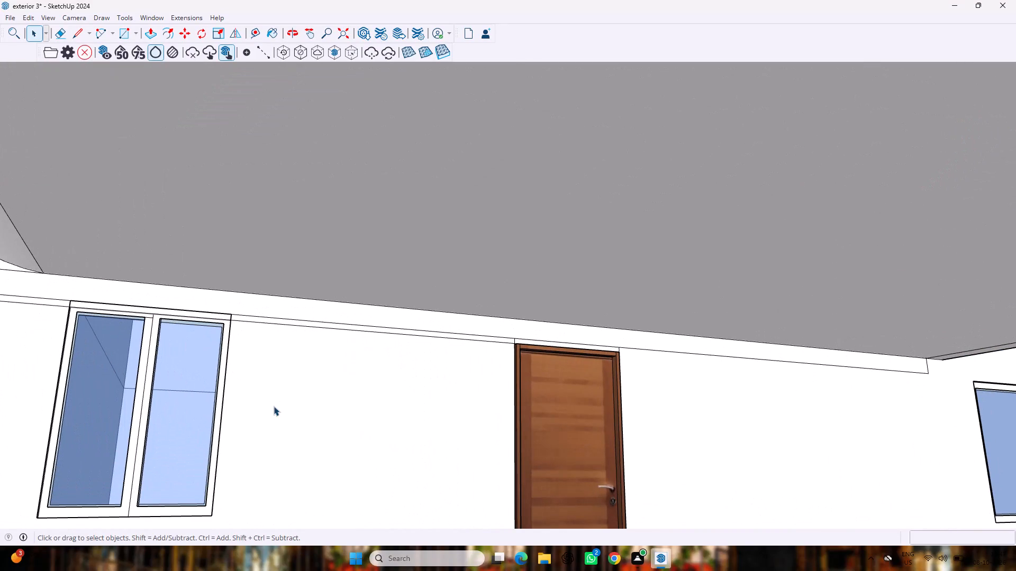
pyautogui.scroll(-7, 274, 406)
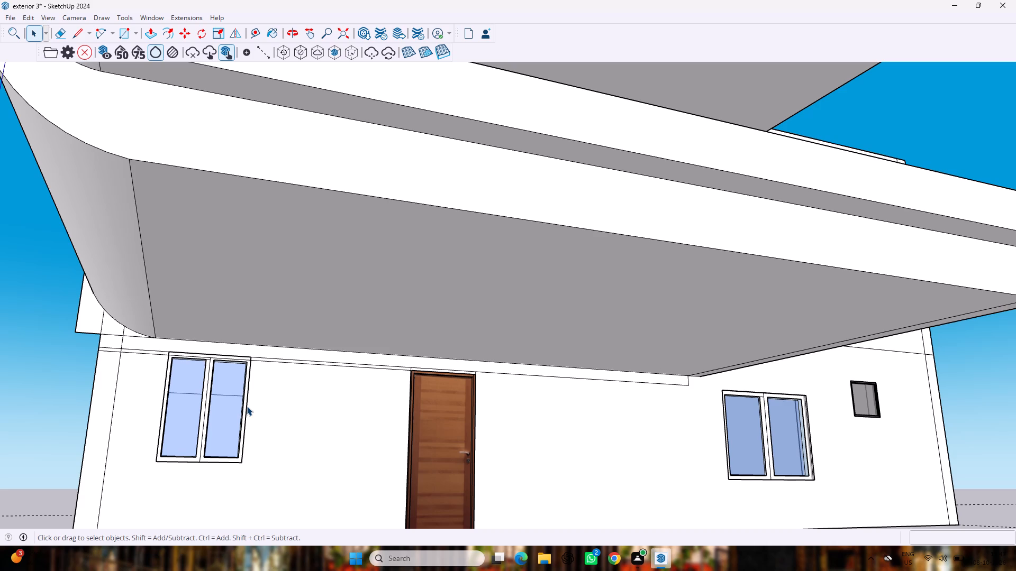
pyautogui.write('ar')
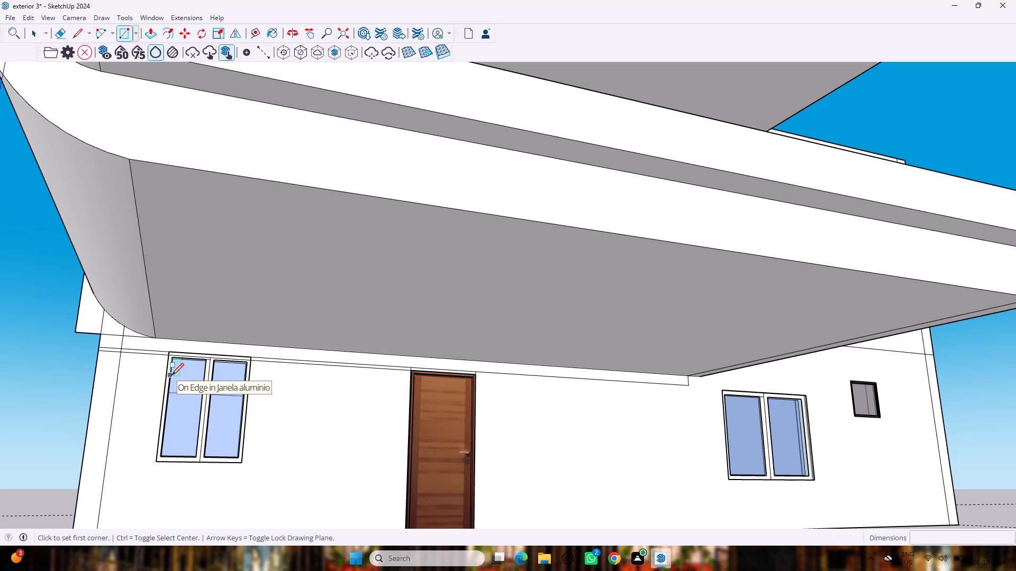
pyautogui.press('e')
pyautogui.moveTo(150, 348); pyautogui.dragTo(147, 362)
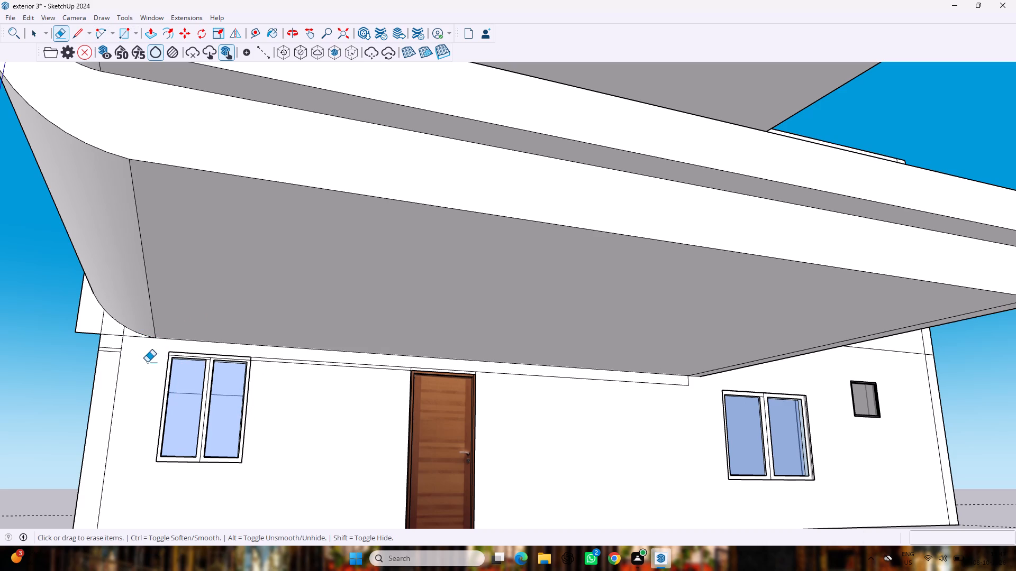
pyautogui.moveTo(322, 360); pyautogui.dragTo(324, 381)
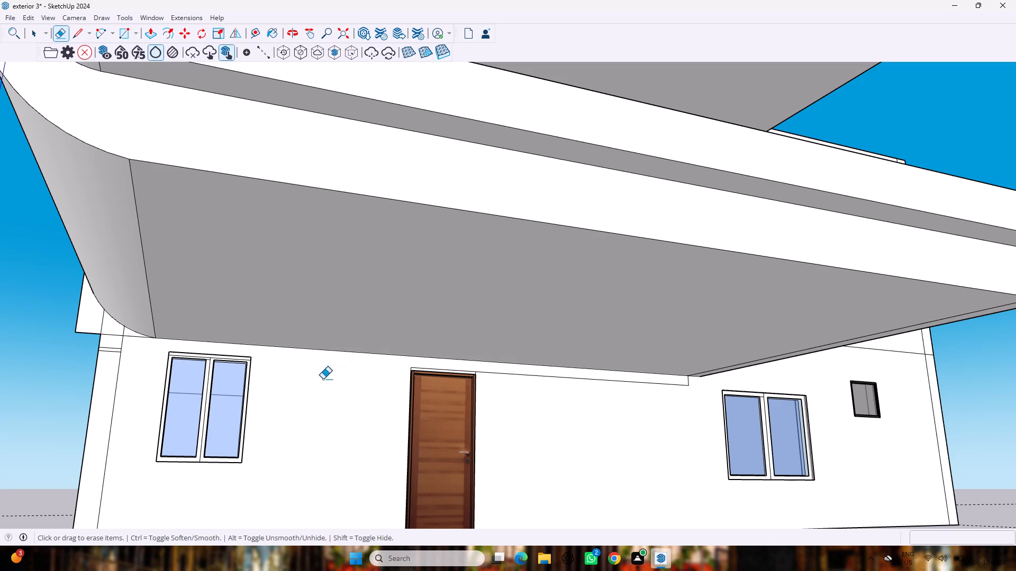
pyautogui.moveTo(113, 345); pyautogui.dragTo(110, 354)
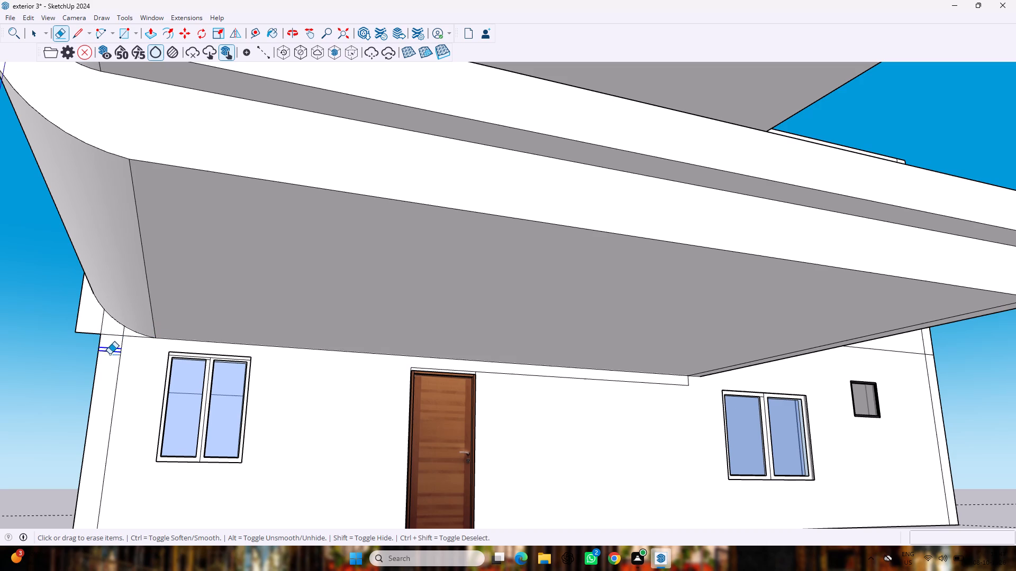
pyautogui.moveTo(110, 354); pyautogui.dragTo(107, 360)
pyautogui.moveTo(460, 370); pyautogui.dragTo(457, 376)
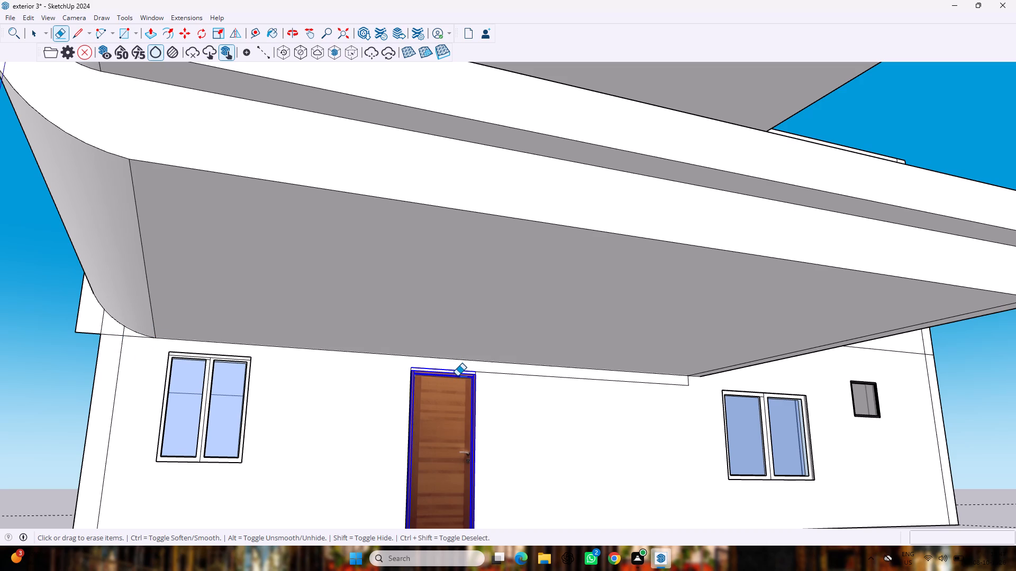
pyautogui.moveTo(457, 376); pyautogui.dragTo(457, 375)
pyautogui.press('Escape')
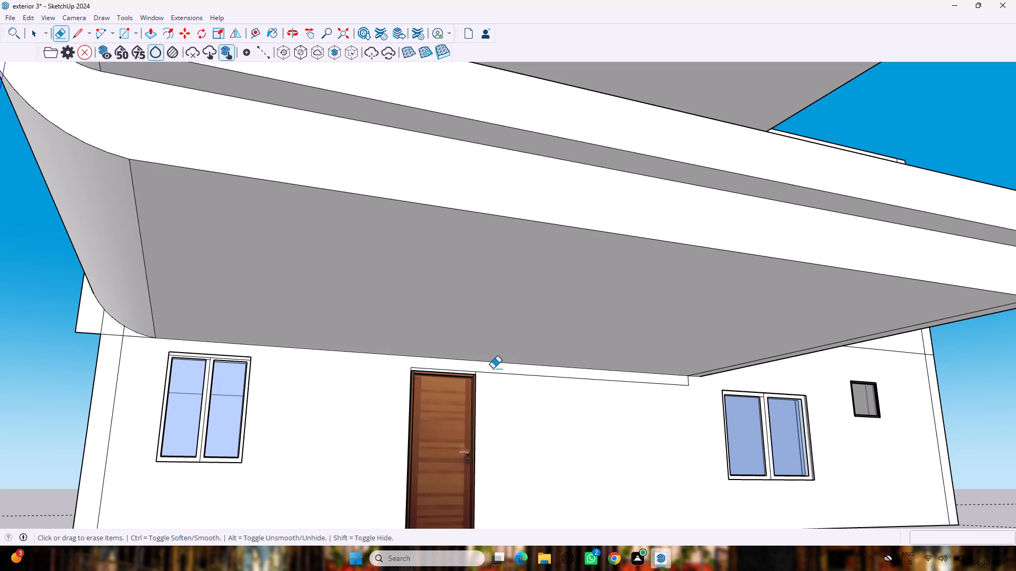
pyautogui.moveTo(518, 371); pyautogui.dragTo(521, 384)
# Draw a rectangular strip about 24' 5" by 6" on the ground-floor front wall, directly beneath the overhanging slab.
pyautogui.moveTo(484, 359); pyautogui.dragTo(484, 383, button='middle')
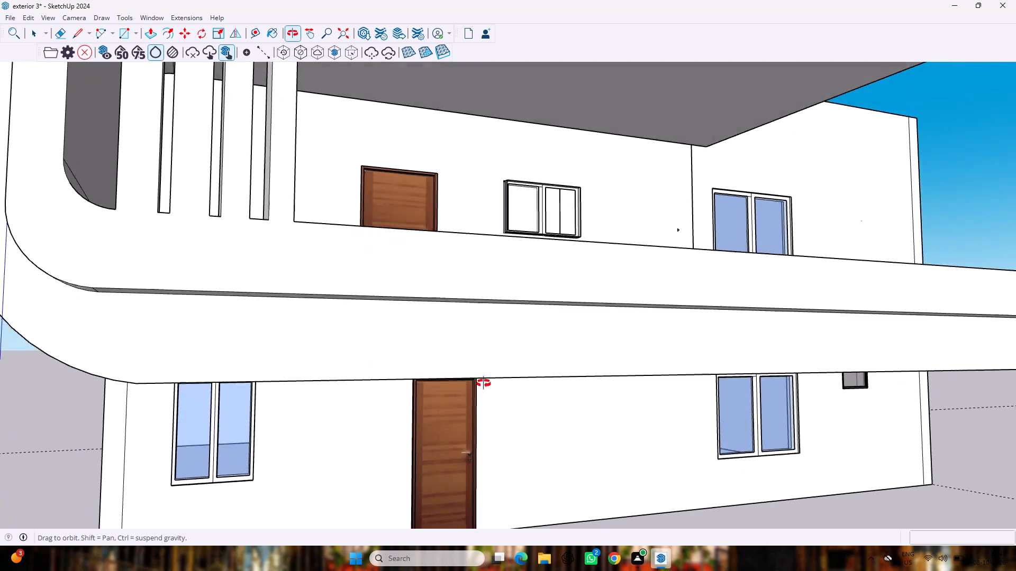
pyautogui.moveTo(484, 383); pyautogui.dragTo(482, 366, button='middle')
pyautogui.press('r')
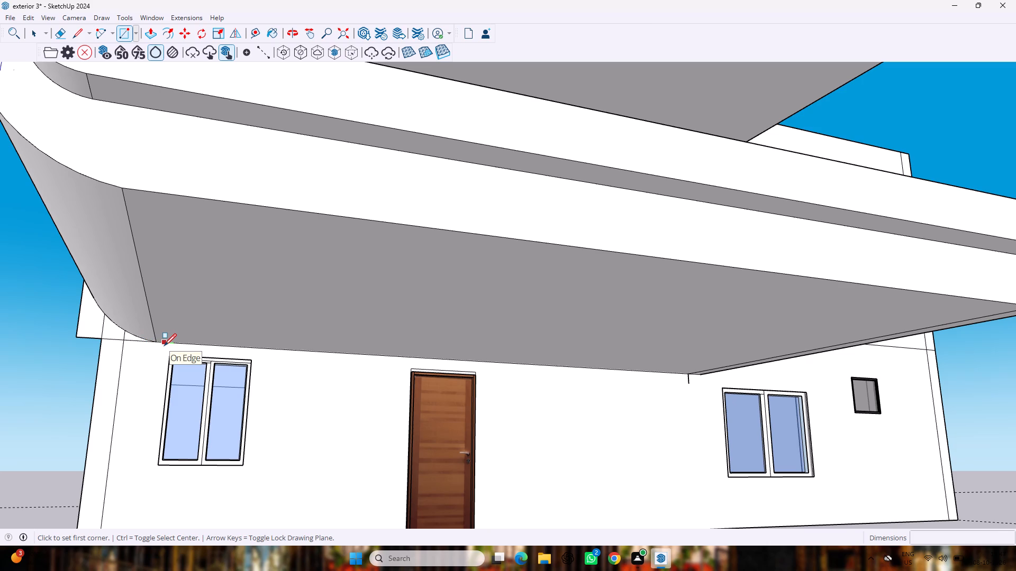
pyautogui.click(164, 346)
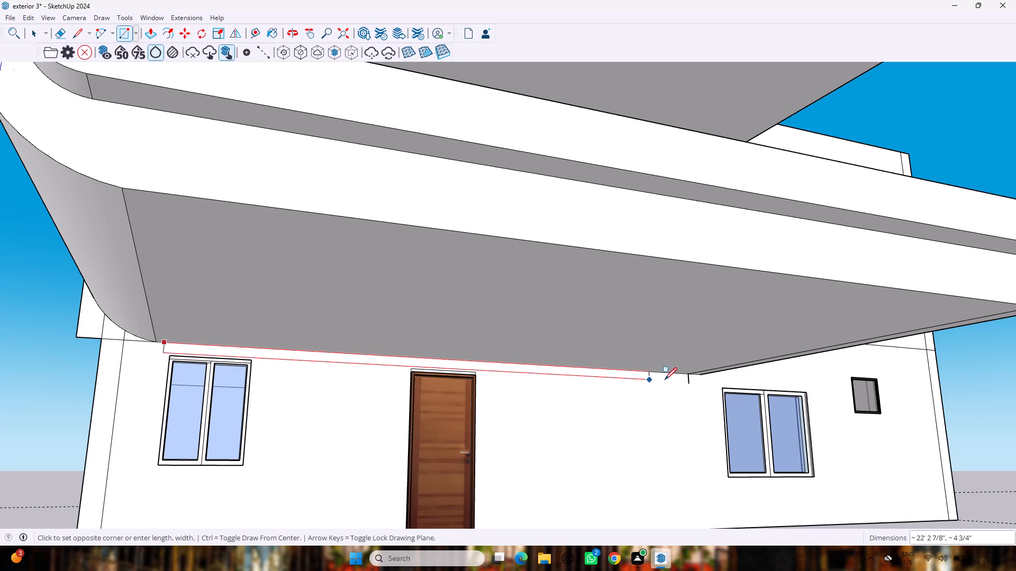
pyautogui.click(691, 385)
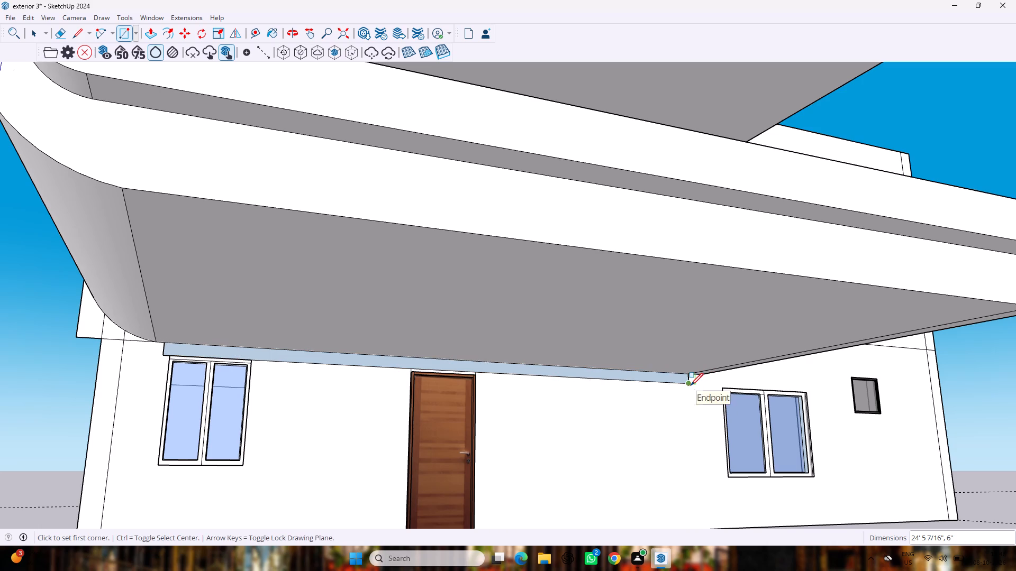
# Extrude the strip above the ground-floor door outward from the wall by 2'.
pyautogui.press('p')
pyautogui.moveTo(616, 367); pyautogui.dragTo(615, 381)
pyautogui.press('Escape')
pyautogui.moveTo(602, 368); pyautogui.dragTo(569, 381)
pyautogui.press('Escape')
pyautogui.scroll(5, 516, 342)
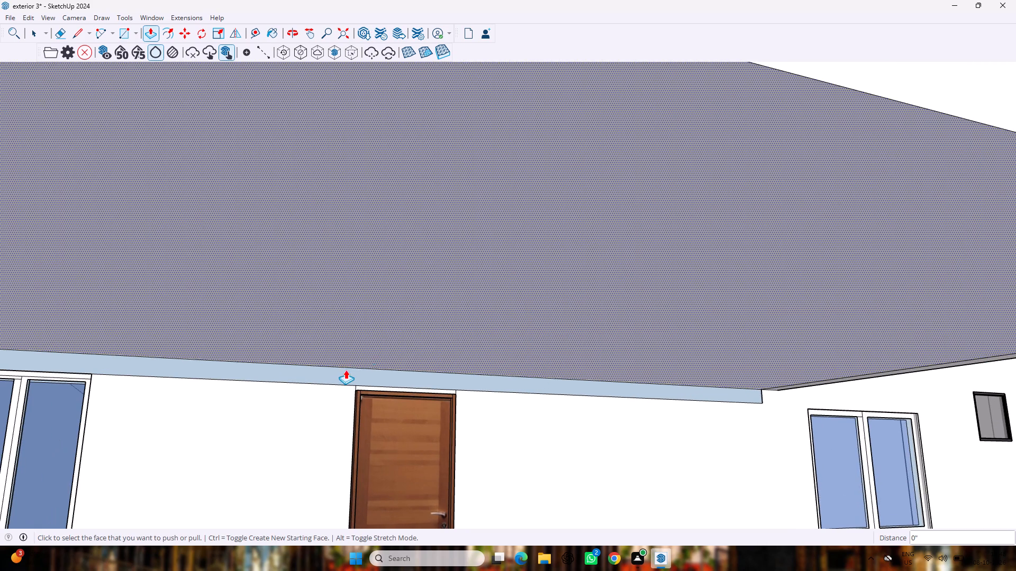
pyautogui.moveTo(343, 371); pyautogui.dragTo(362, 378)
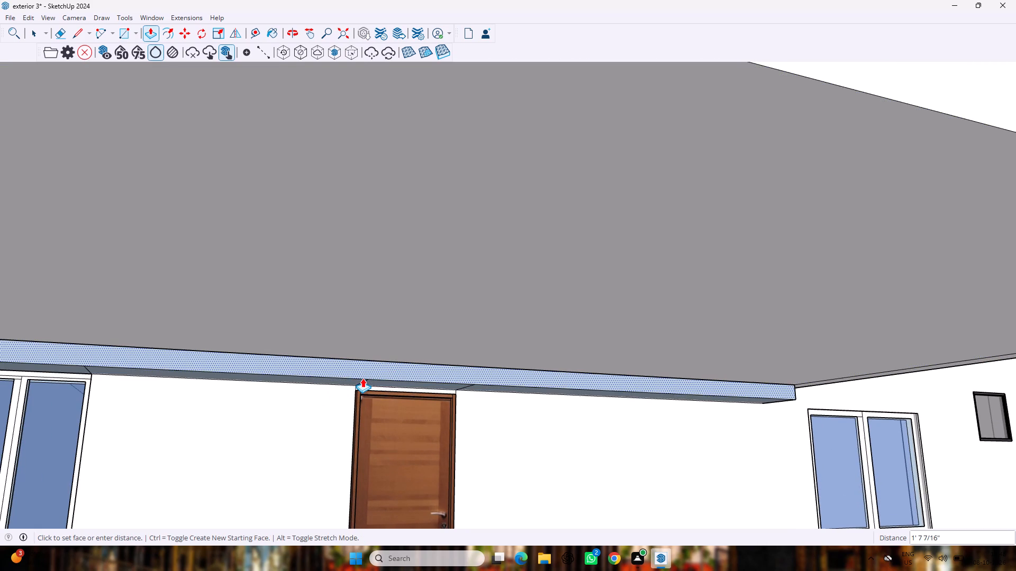
pyautogui.moveTo(362, 378); pyautogui.dragTo(410, 340)
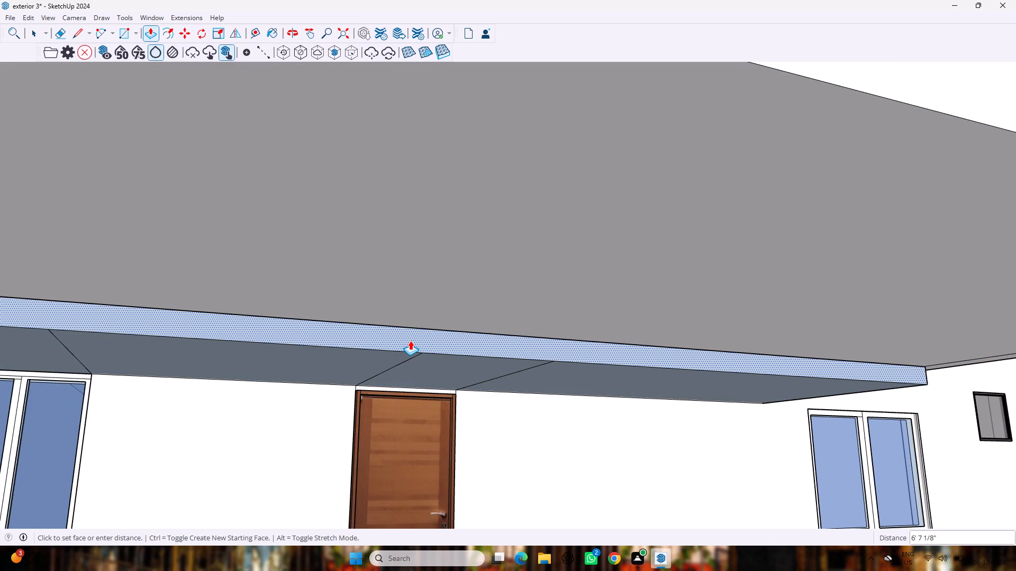
pyautogui.moveTo(410, 340); pyautogui.dragTo(415, 328)
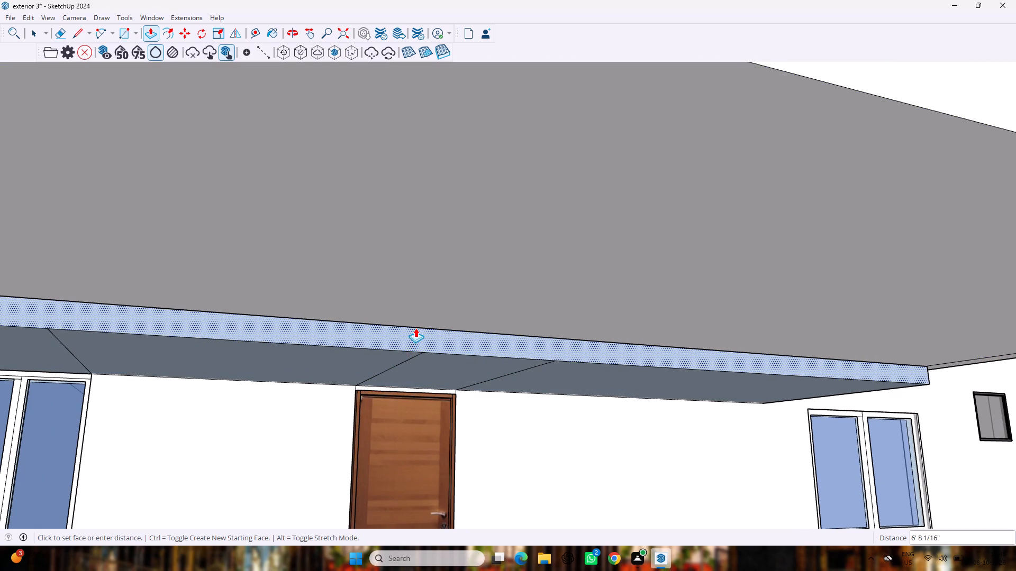
pyautogui.moveTo(415, 328); pyautogui.dragTo(497, 273)
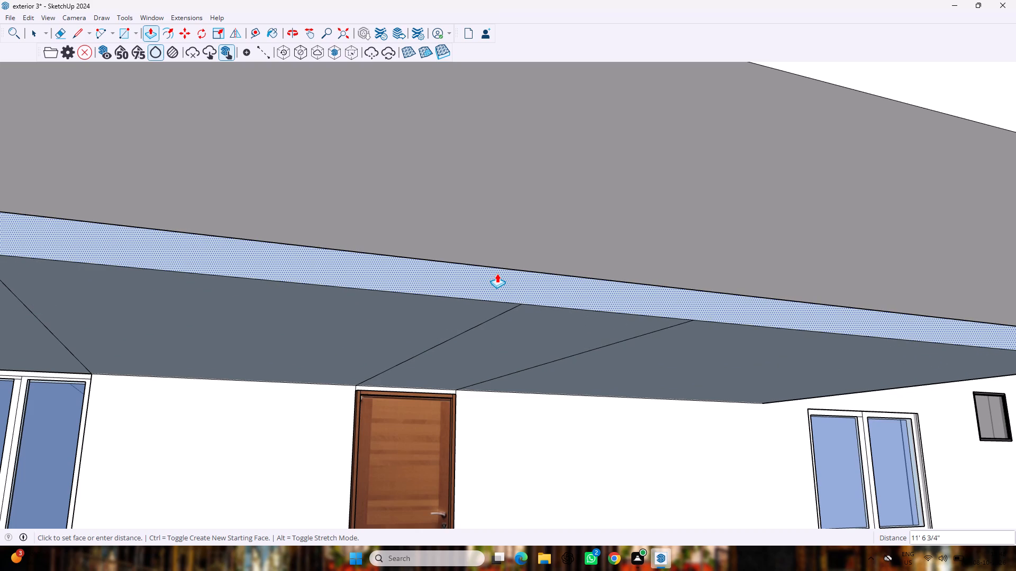
pyautogui.moveTo(497, 273); pyautogui.dragTo(497, 274)
pyautogui.write("2'")
pyautogui.press('Return')
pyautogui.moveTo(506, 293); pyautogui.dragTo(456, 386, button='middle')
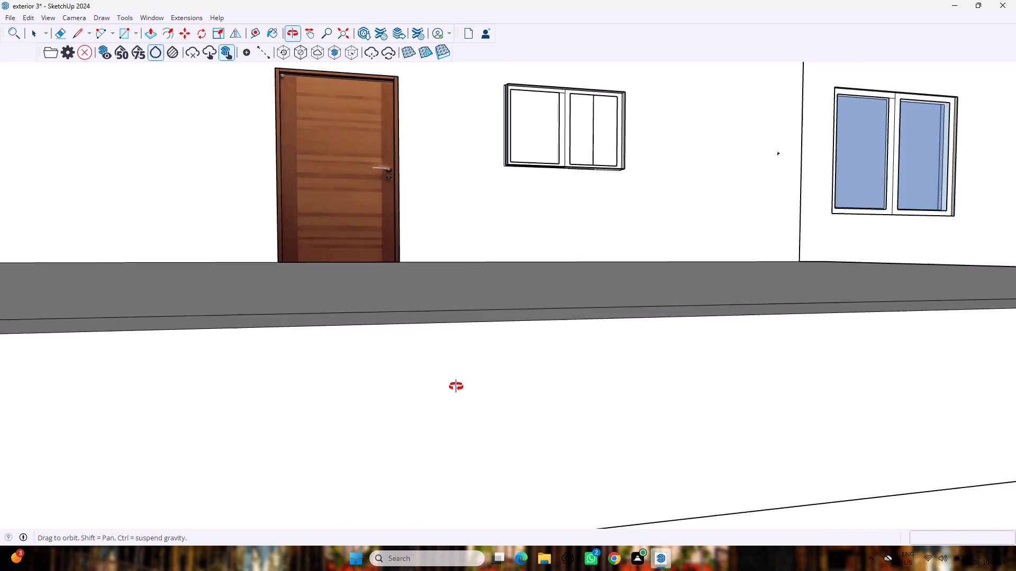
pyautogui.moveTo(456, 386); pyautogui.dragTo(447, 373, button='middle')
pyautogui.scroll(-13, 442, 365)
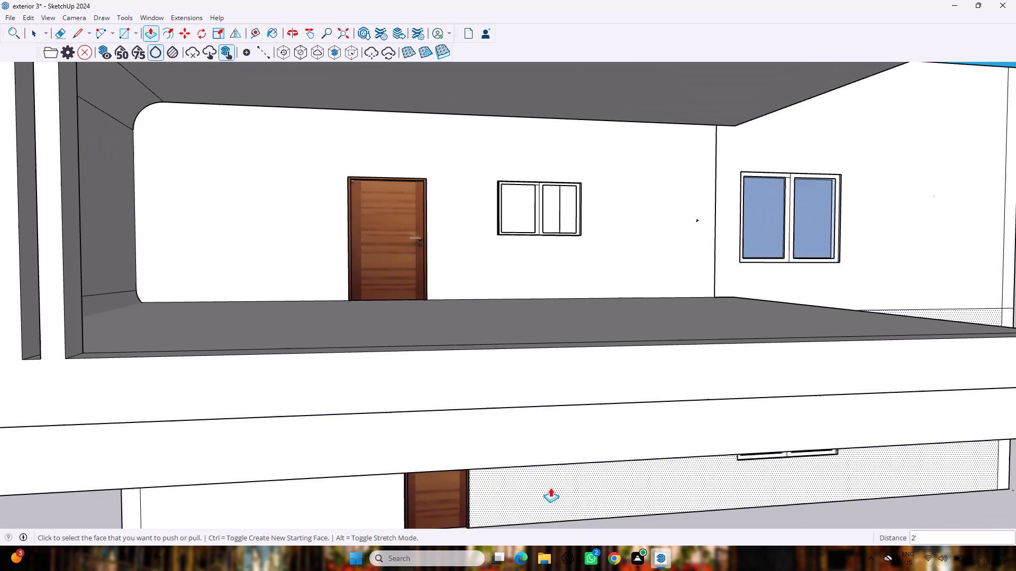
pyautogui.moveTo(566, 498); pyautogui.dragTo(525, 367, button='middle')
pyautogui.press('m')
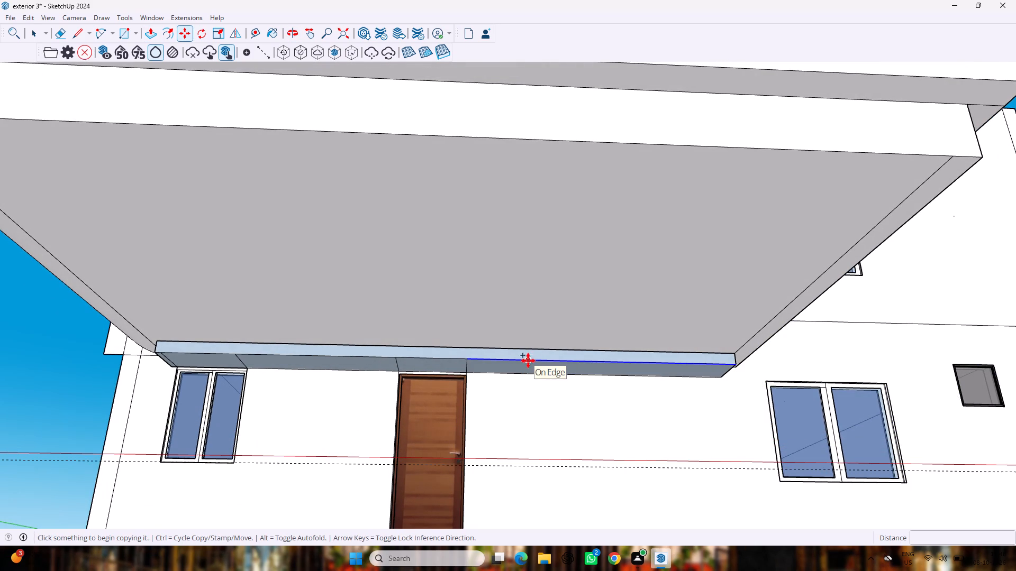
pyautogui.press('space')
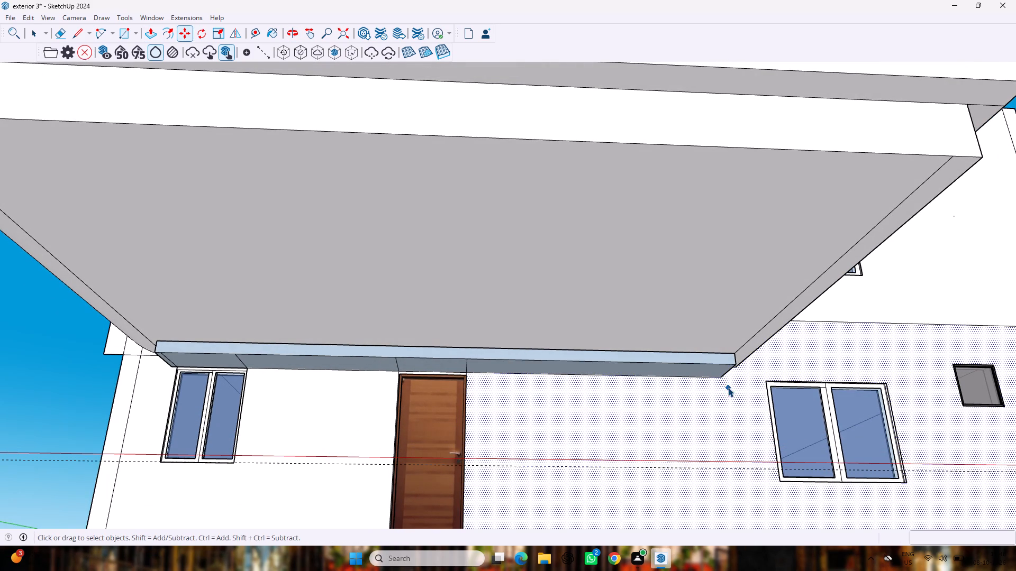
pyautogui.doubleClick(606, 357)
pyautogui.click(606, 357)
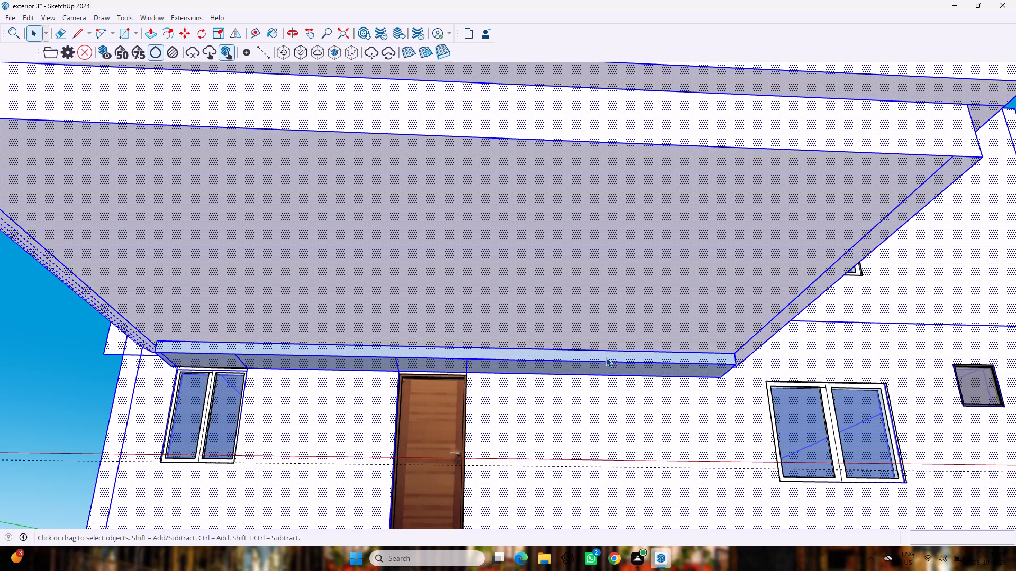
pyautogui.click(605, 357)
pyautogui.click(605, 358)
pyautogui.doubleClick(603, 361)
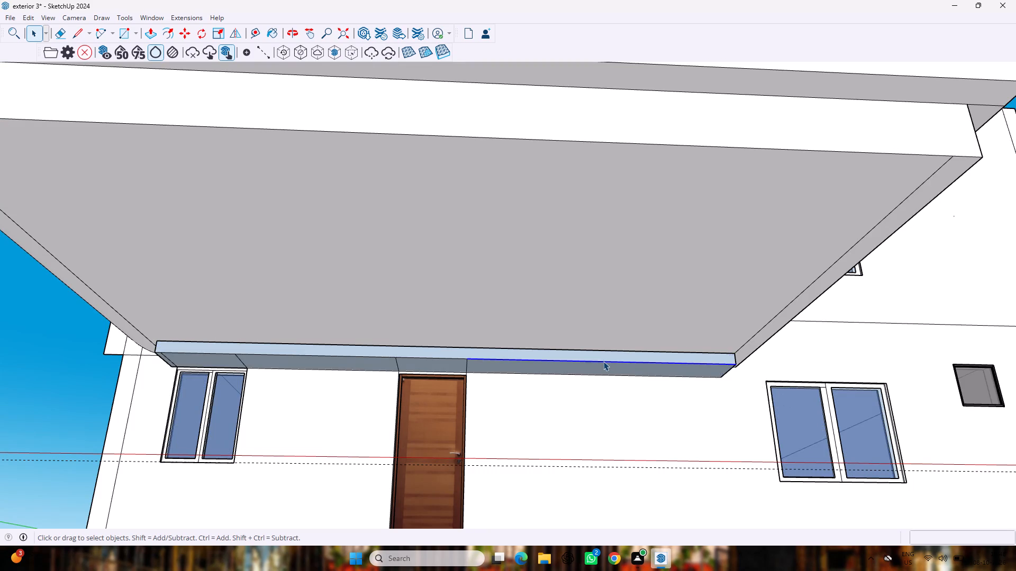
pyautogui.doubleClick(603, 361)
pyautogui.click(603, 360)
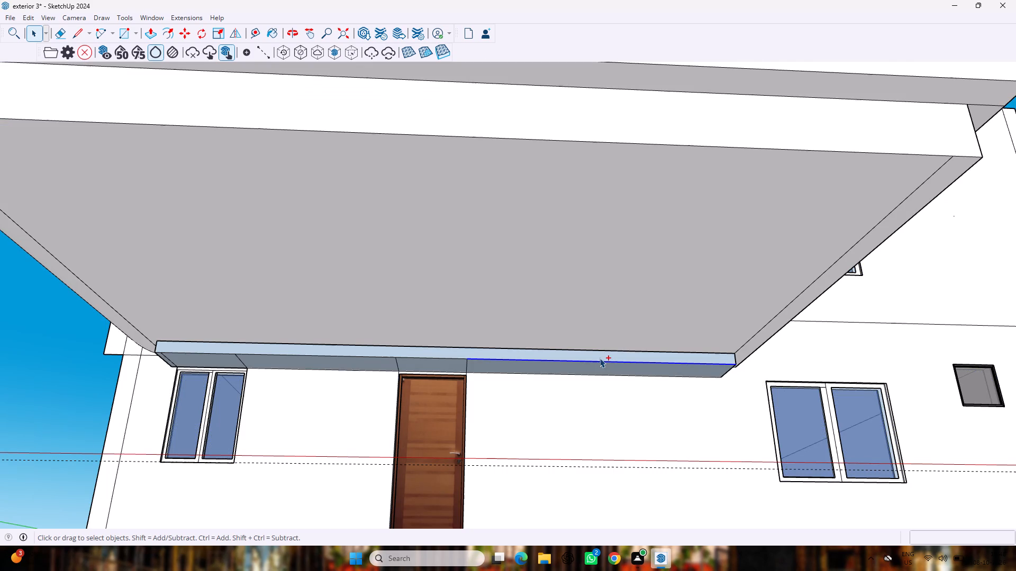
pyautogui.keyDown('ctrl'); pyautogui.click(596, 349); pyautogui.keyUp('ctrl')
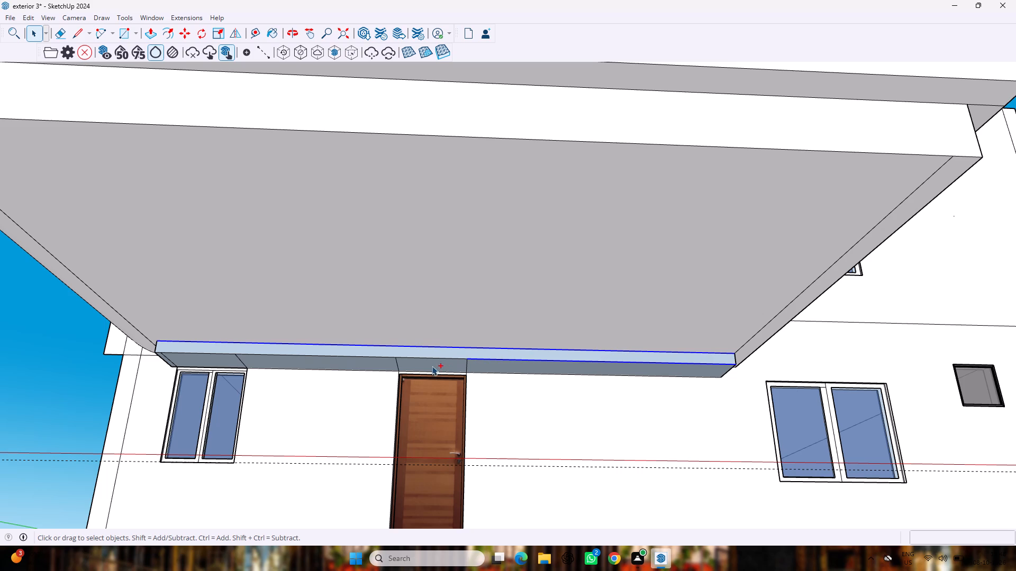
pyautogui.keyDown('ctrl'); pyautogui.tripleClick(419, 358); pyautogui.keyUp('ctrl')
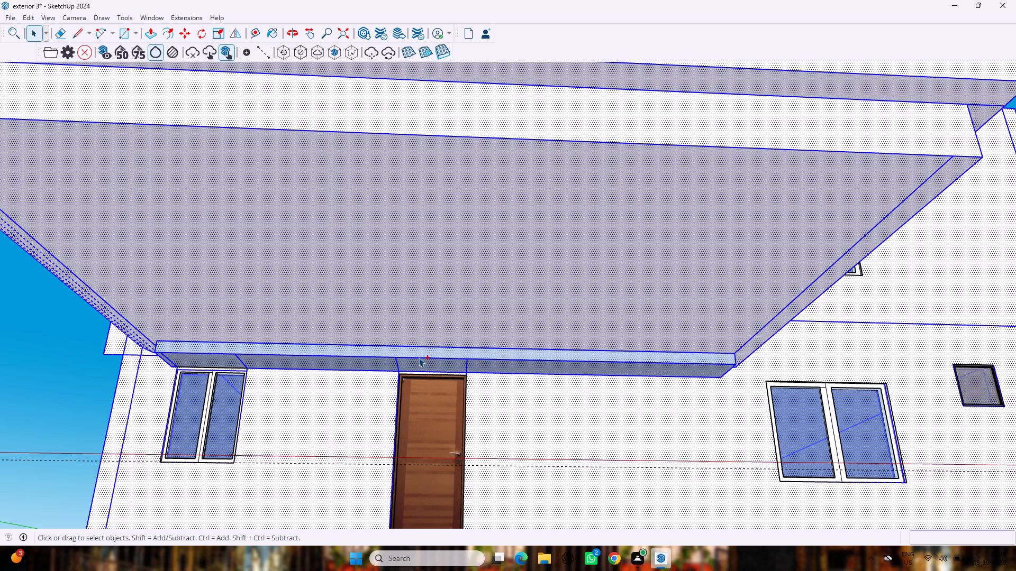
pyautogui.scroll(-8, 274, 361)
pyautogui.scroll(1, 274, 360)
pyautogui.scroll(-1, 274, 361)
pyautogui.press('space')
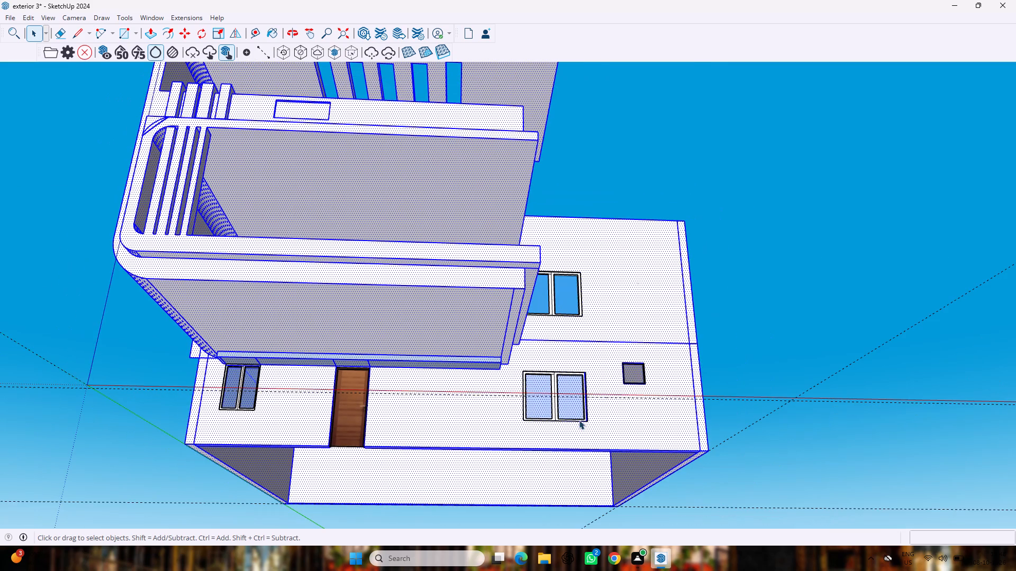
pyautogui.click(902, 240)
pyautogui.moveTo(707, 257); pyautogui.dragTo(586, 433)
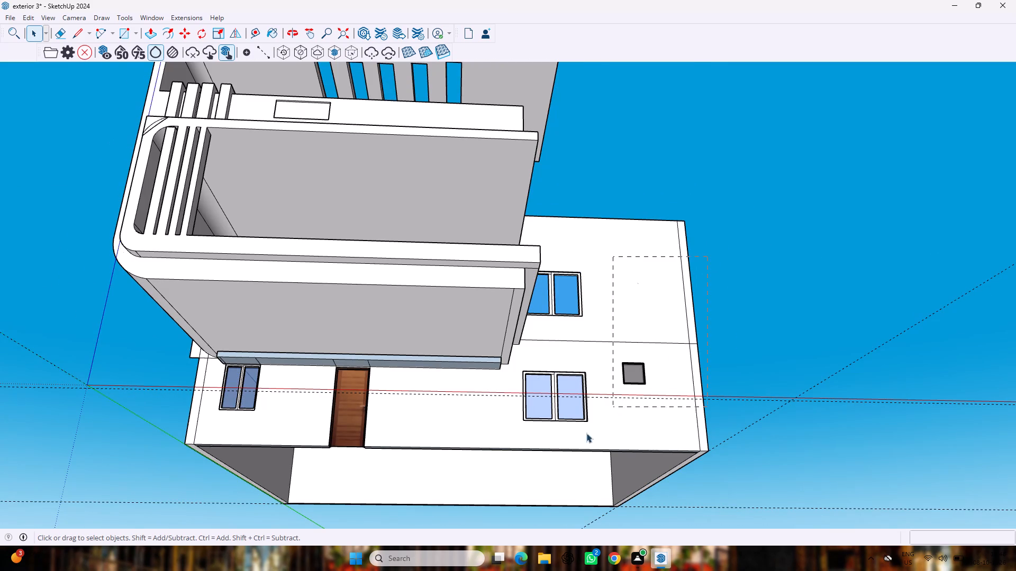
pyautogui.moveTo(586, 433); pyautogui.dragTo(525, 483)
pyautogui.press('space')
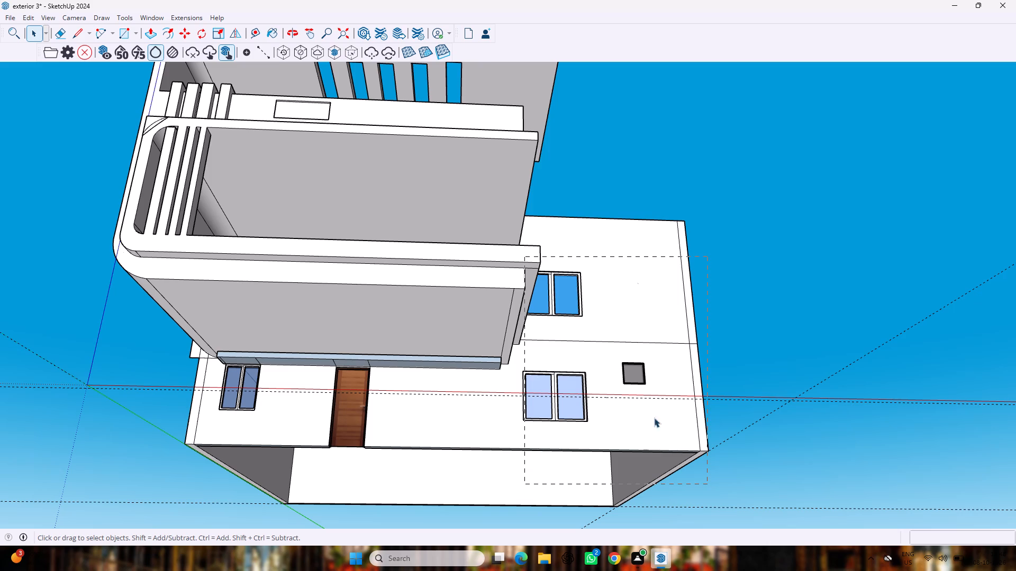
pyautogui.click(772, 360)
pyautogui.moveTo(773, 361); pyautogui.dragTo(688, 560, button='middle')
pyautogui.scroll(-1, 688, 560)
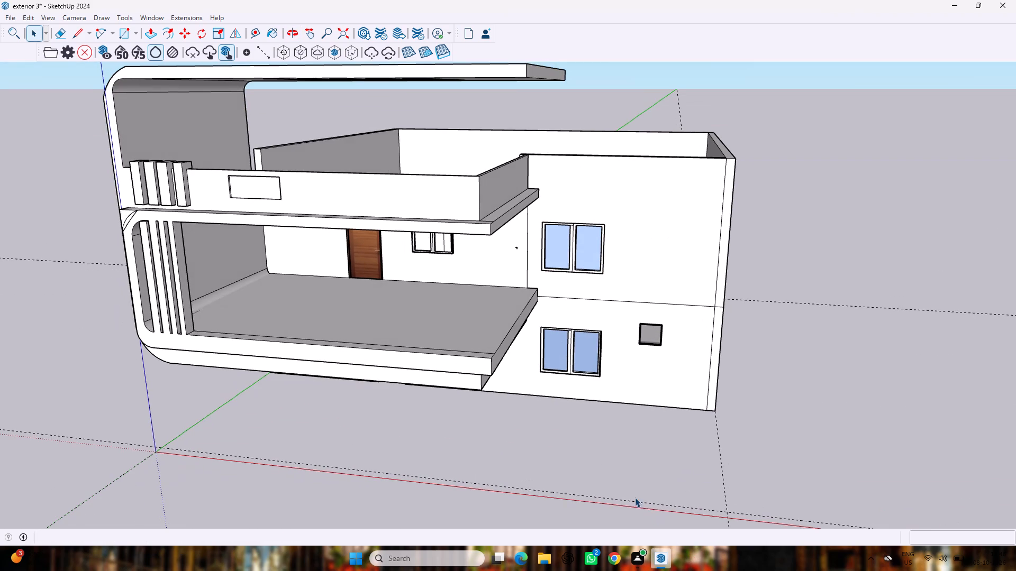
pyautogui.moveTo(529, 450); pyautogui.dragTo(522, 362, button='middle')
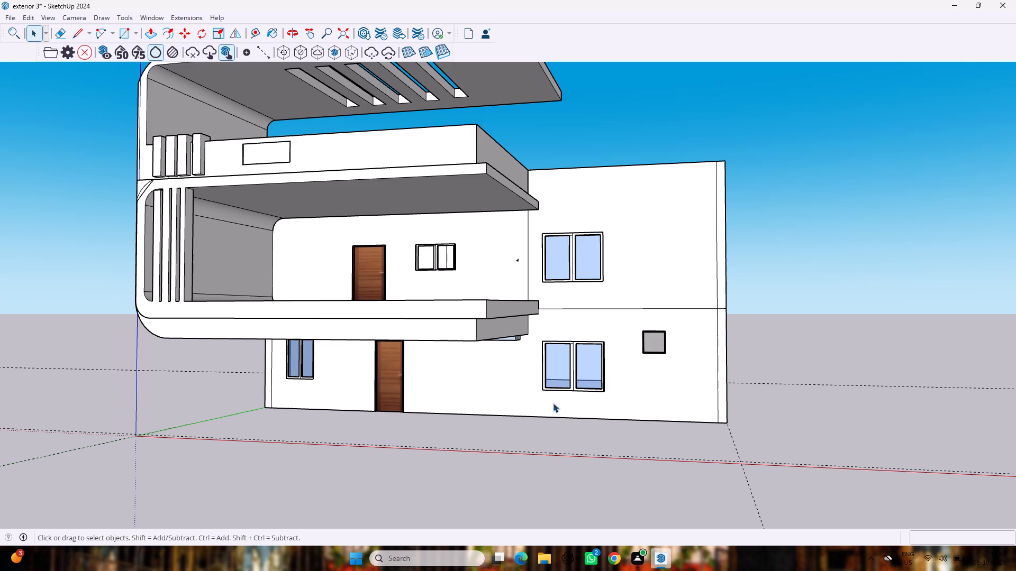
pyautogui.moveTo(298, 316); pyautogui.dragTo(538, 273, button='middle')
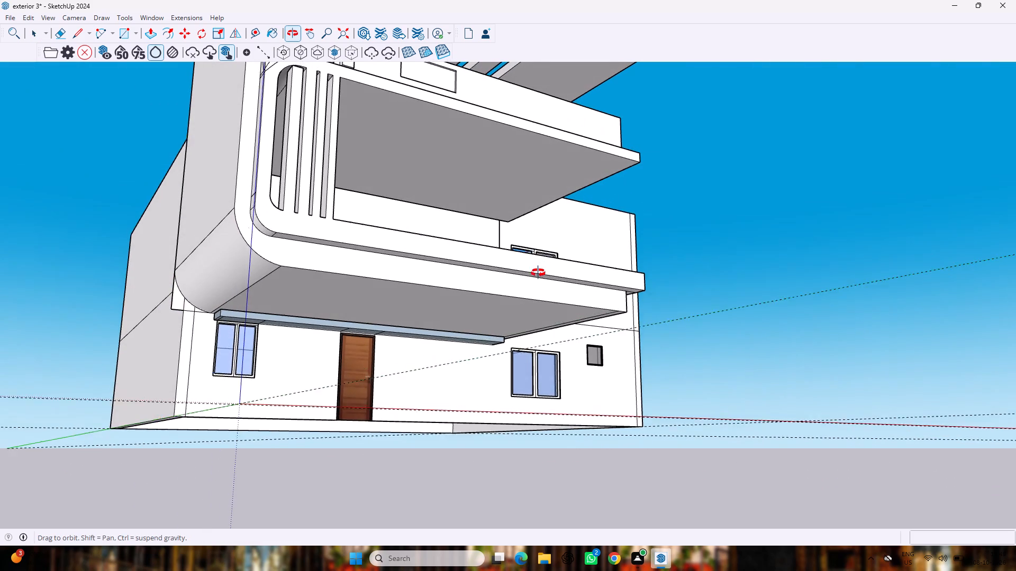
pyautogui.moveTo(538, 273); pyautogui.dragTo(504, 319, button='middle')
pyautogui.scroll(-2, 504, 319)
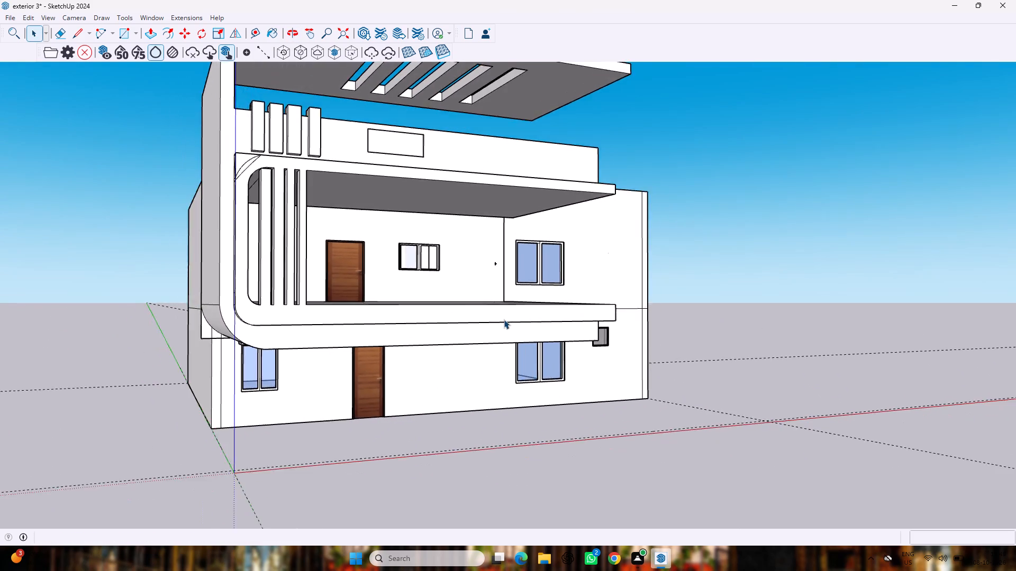
# Draw a vertical rectangular strip 8' 6" by 1' on the upper-floor wall beside the two-pane window, between the balcony floor and the slab above.
pyautogui.scroll(-1, 504, 319)
pyautogui.moveTo(543, 429); pyautogui.dragTo(477, 429, button='middle')
pyautogui.scroll(-2, 473, 431)
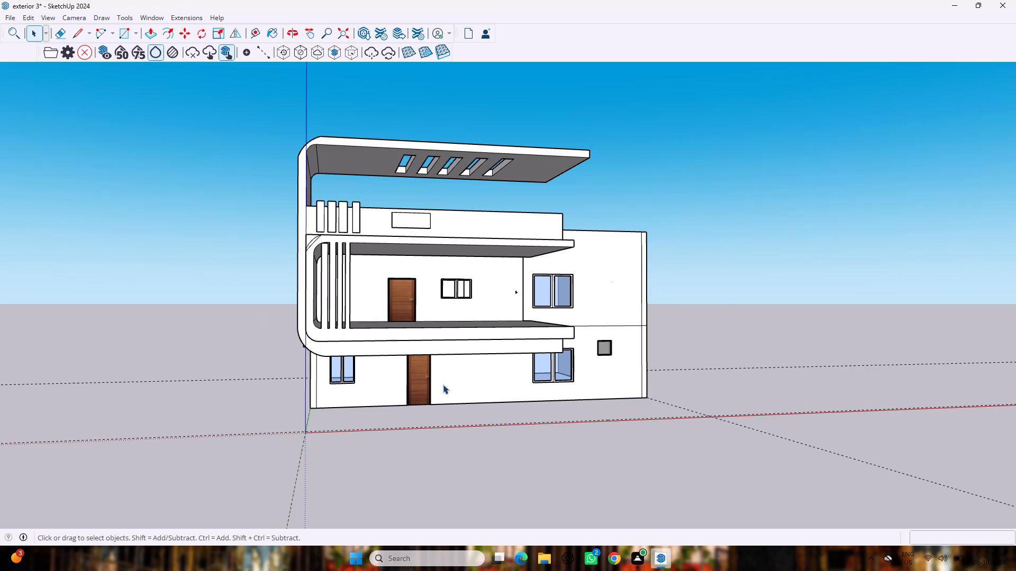
pyautogui.moveTo(443, 383); pyautogui.dragTo(352, 404, button='middle')
pyautogui.scroll(3, 493, 388)
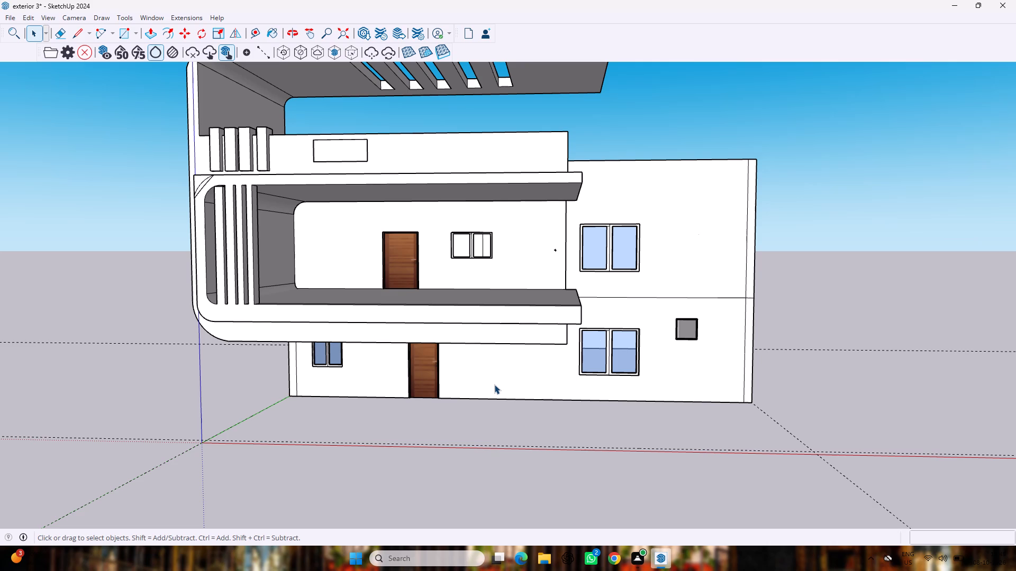
pyautogui.moveTo(639, 264); pyautogui.dragTo(507, 283, button='middle')
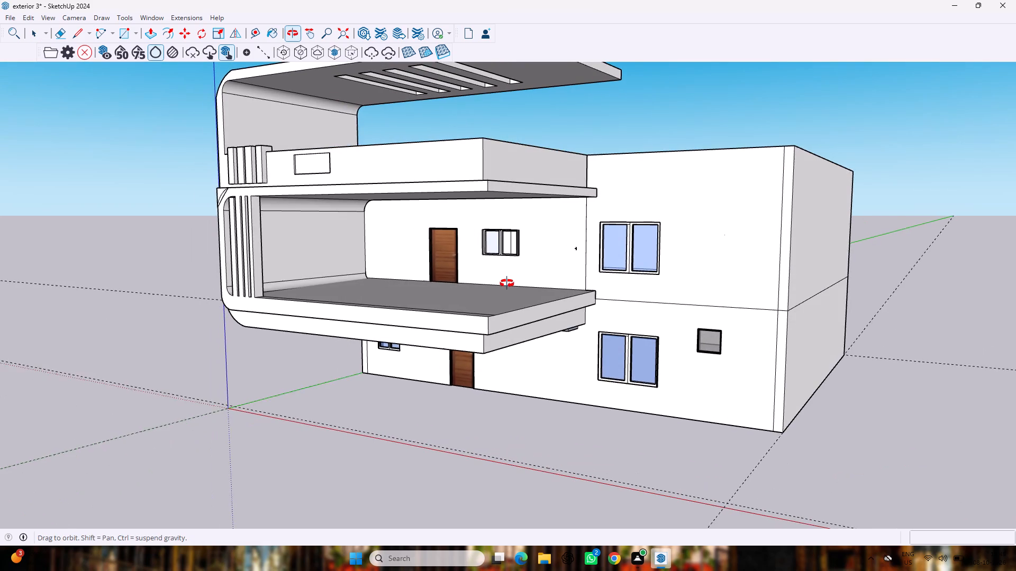
pyautogui.moveTo(507, 283); pyautogui.dragTo(518, 290, button='middle')
pyautogui.scroll(4, 559, 236)
pyautogui.moveTo(565, 226); pyautogui.dragTo(602, 190, button='middle')
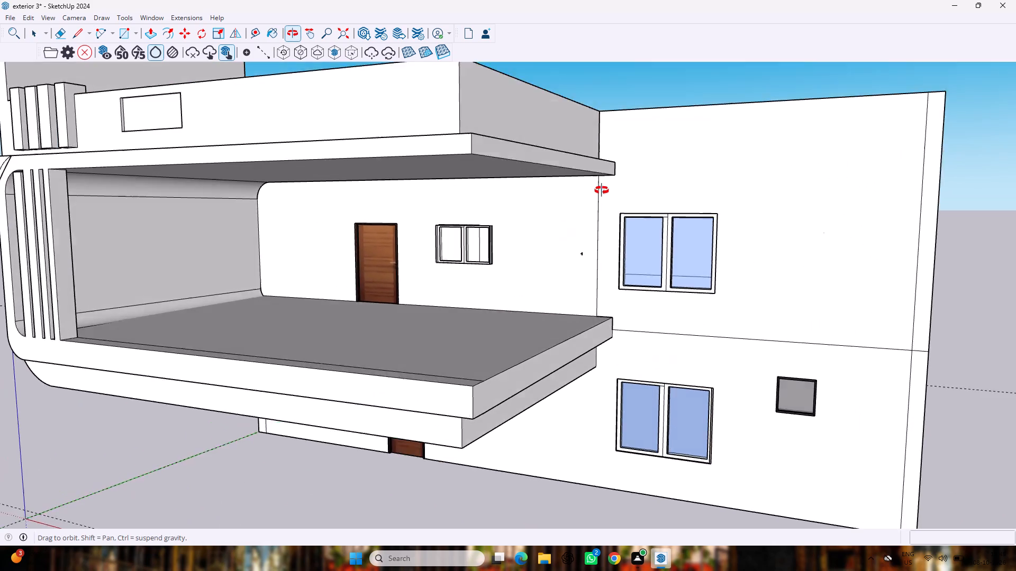
pyautogui.moveTo(602, 190); pyautogui.dragTo(659, 211, button='middle')
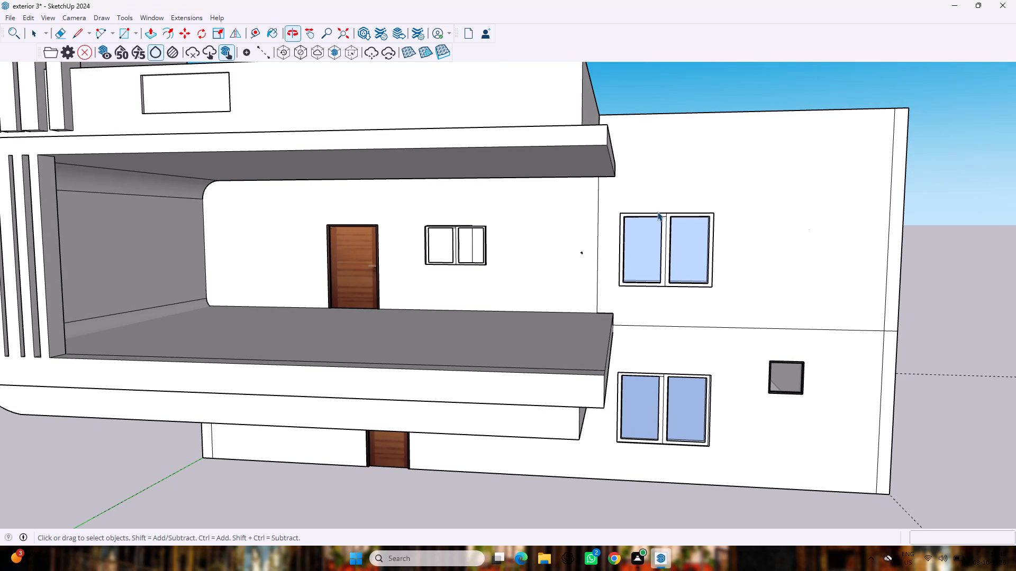
pyautogui.scroll(1, 591, 207)
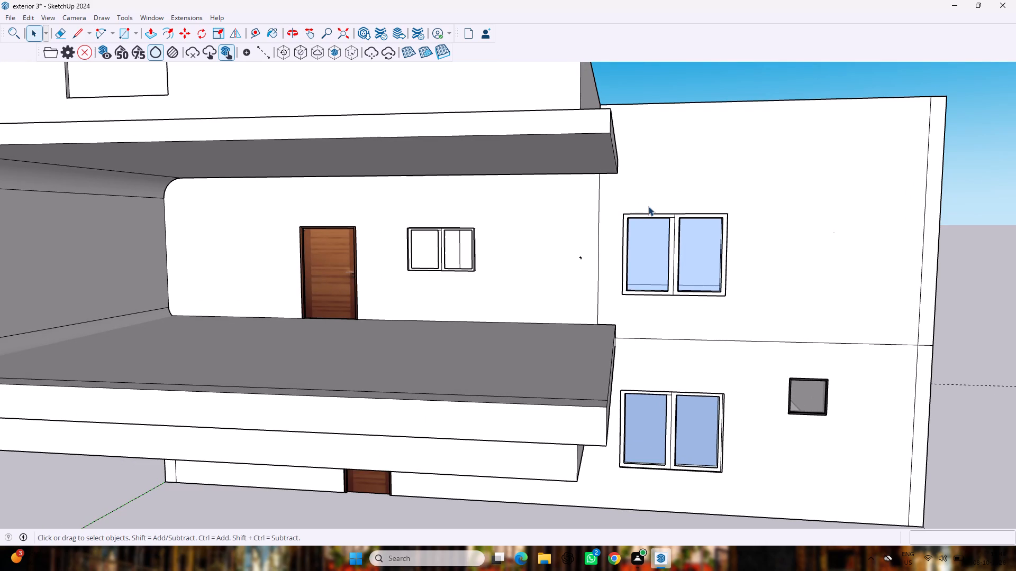
pyautogui.press('r')
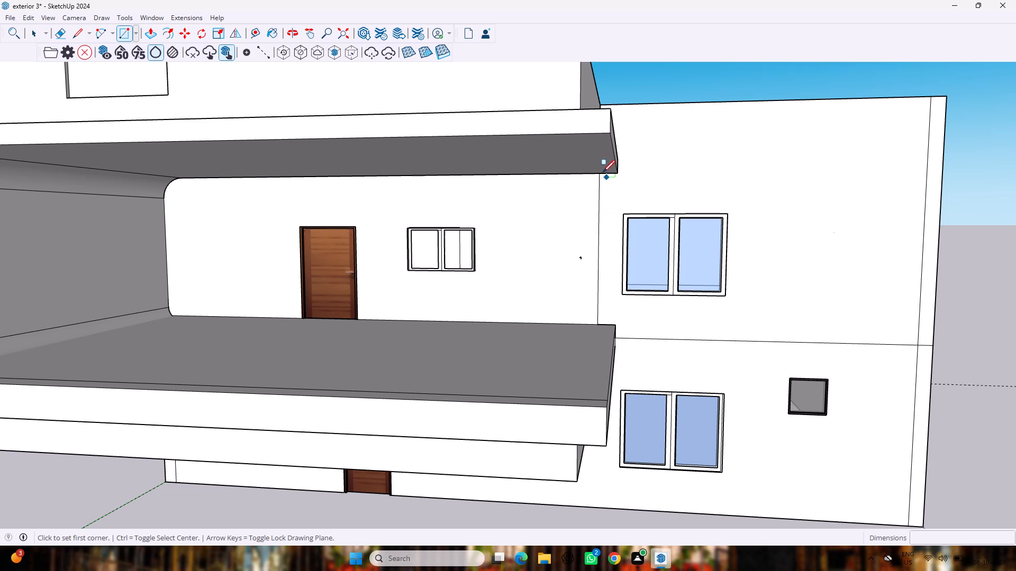
pyautogui.click(599, 176)
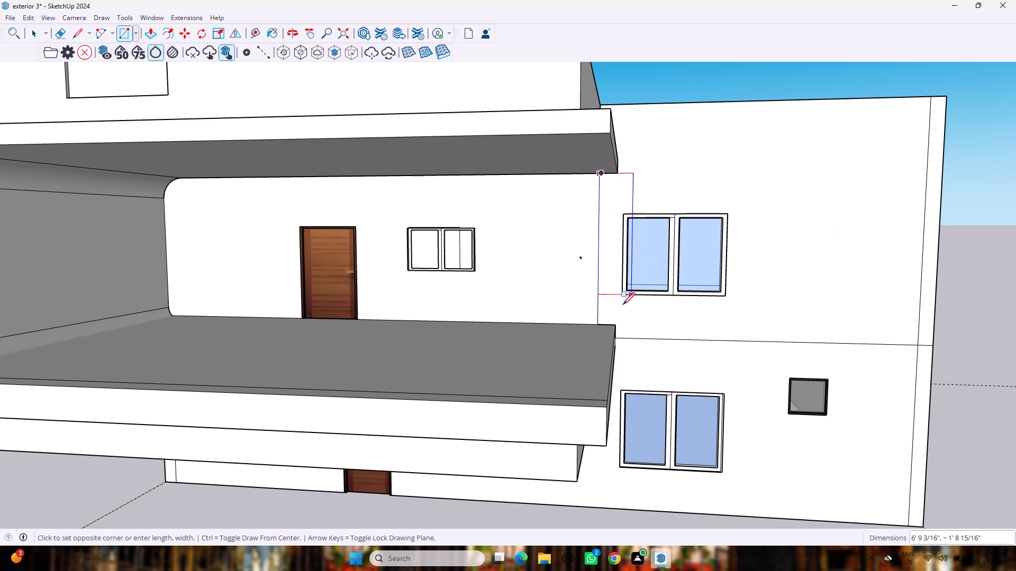
pyautogui.click(614, 330)
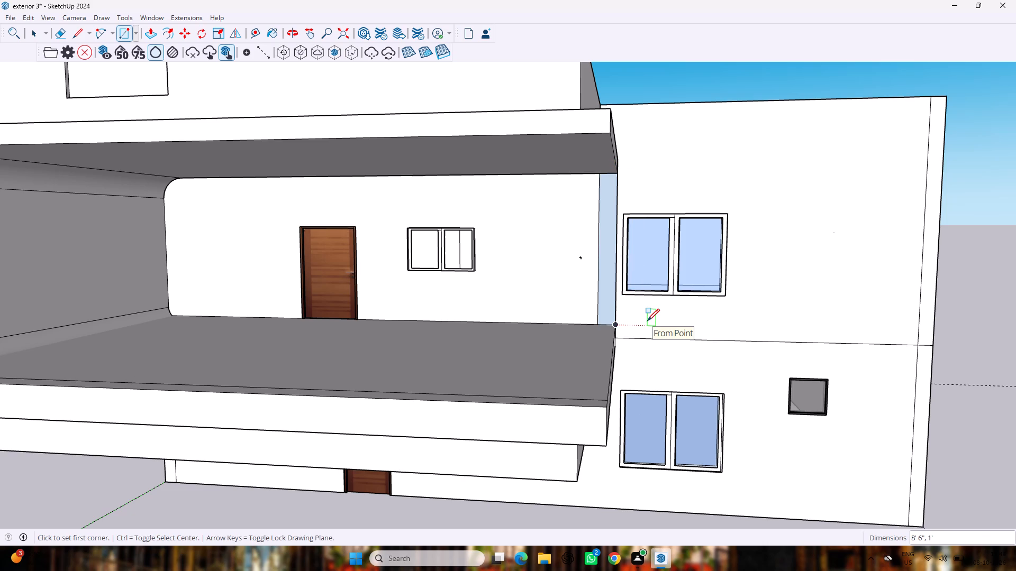
# Extrude the vertical strip at the end of the balcony outward from the wall by 6".
pyautogui.press('p')
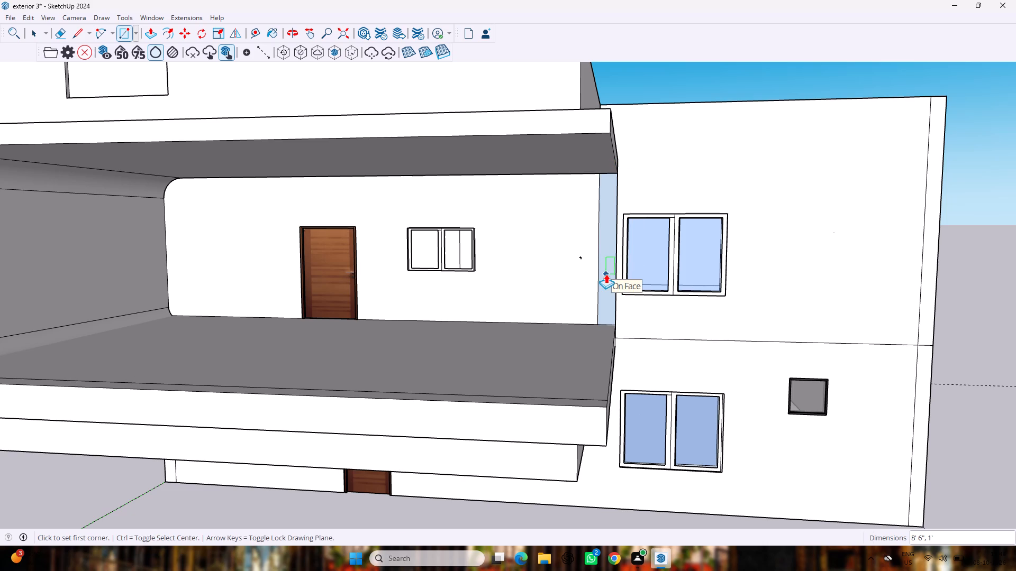
pyautogui.moveTo(606, 273); pyautogui.dragTo(594, 285)
pyautogui.press('6')
pyautogui.hotkey('shift', '"')
pyautogui.press('Return')
# Extend the front face of the vertical balcony strip outward by a further 1'.
pyautogui.moveTo(702, 278); pyautogui.dragTo(686, 292, button='middle')
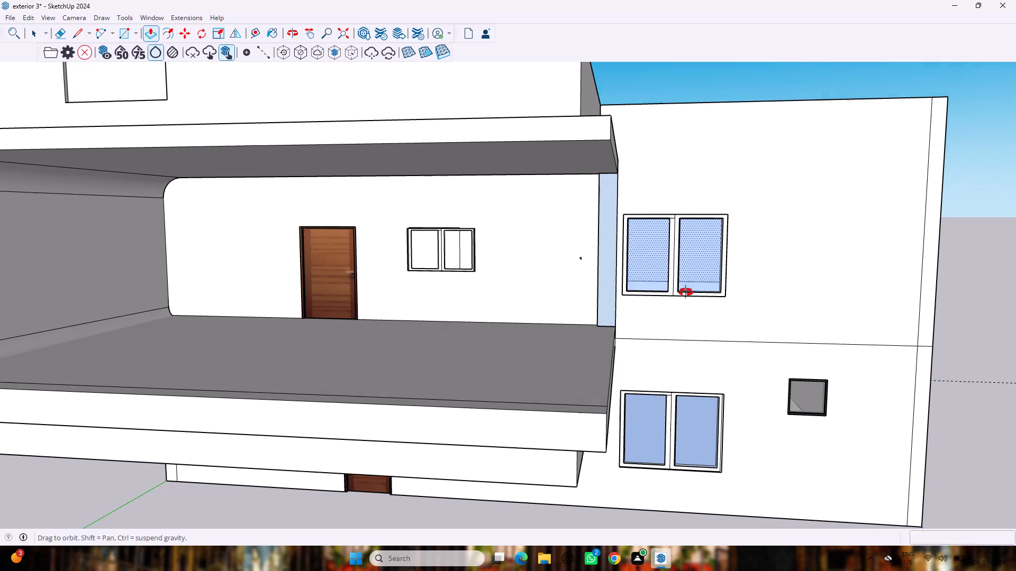
pyautogui.moveTo(686, 292); pyautogui.dragTo(544, 296, button='middle')
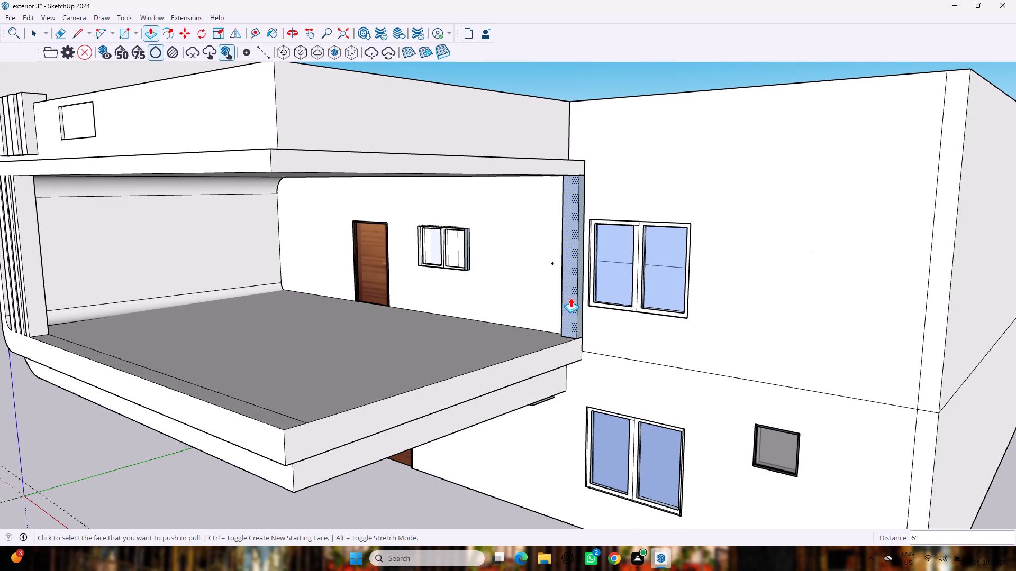
pyautogui.moveTo(570, 298); pyautogui.dragTo(547, 310)
pyautogui.write("1'")
pyautogui.press('Return')
pyautogui.moveTo(481, 296); pyautogui.dragTo(633, 303, button='middle')
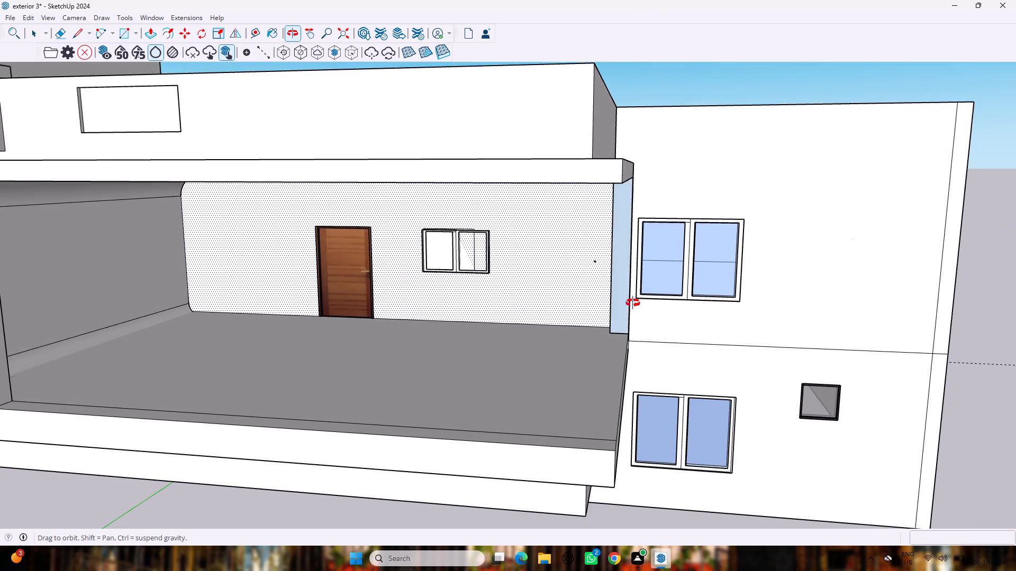
pyautogui.moveTo(633, 303); pyautogui.dragTo(634, 306, button='middle')
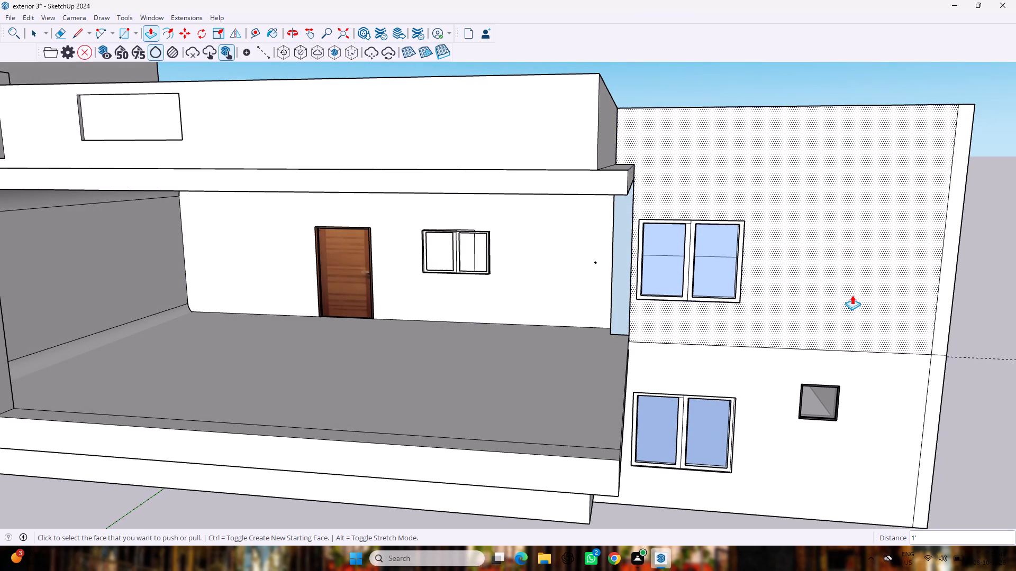
pyautogui.press('space')
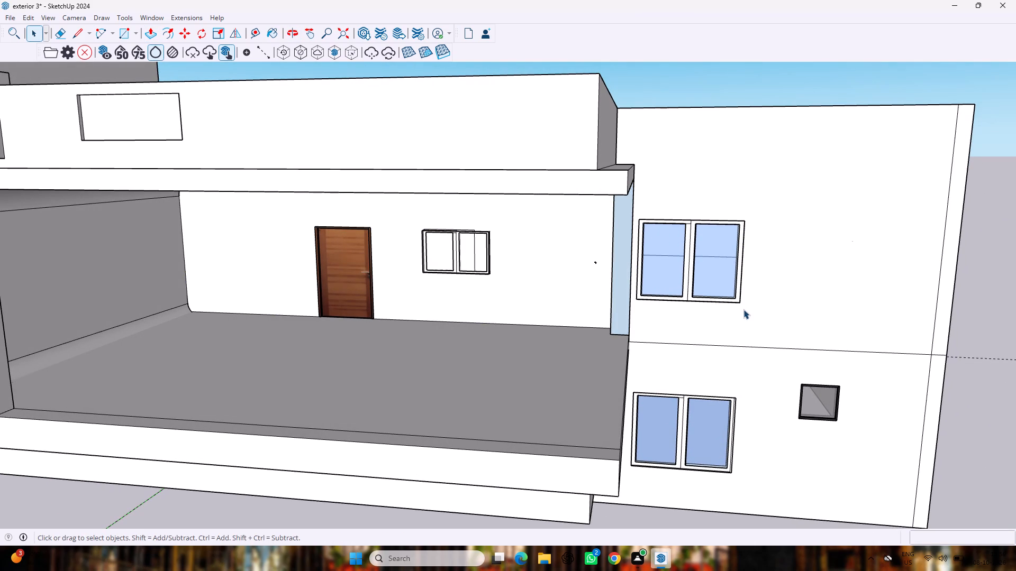
# Examine the front facade from above, below and straight on to check the balcony with its new vertical strip.
pyautogui.scroll(-7, 694, 302)
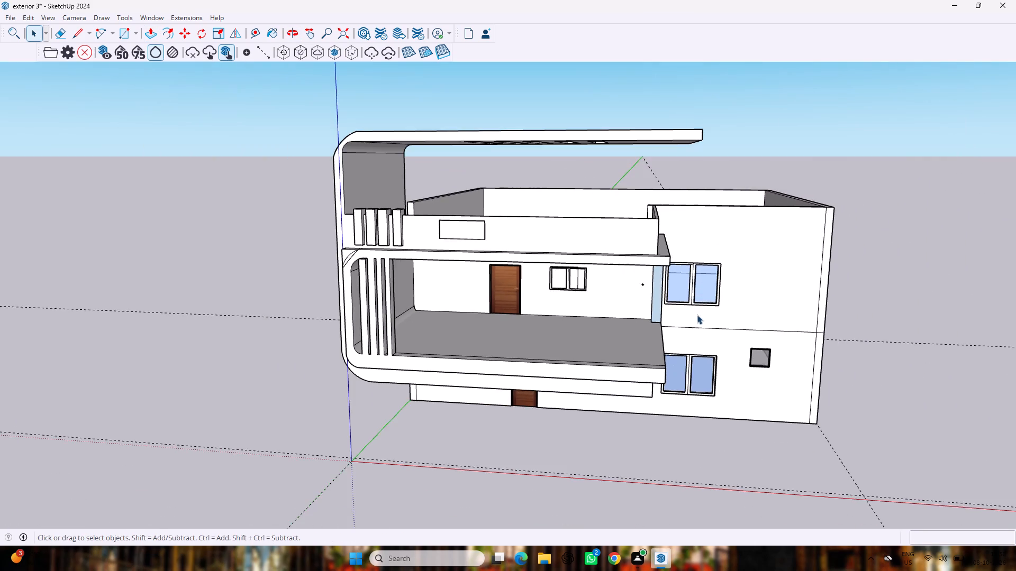
pyautogui.moveTo(697, 315); pyautogui.dragTo(701, 359, button='middle')
pyautogui.scroll(3, 629, 342)
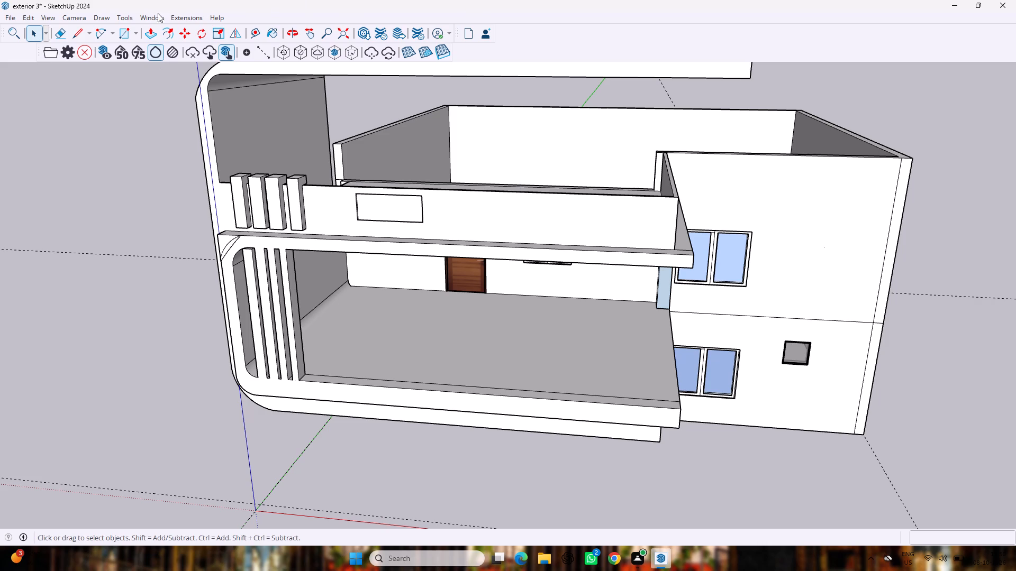
pyautogui.moveTo(430, 346); pyautogui.dragTo(511, 205, button='middle')
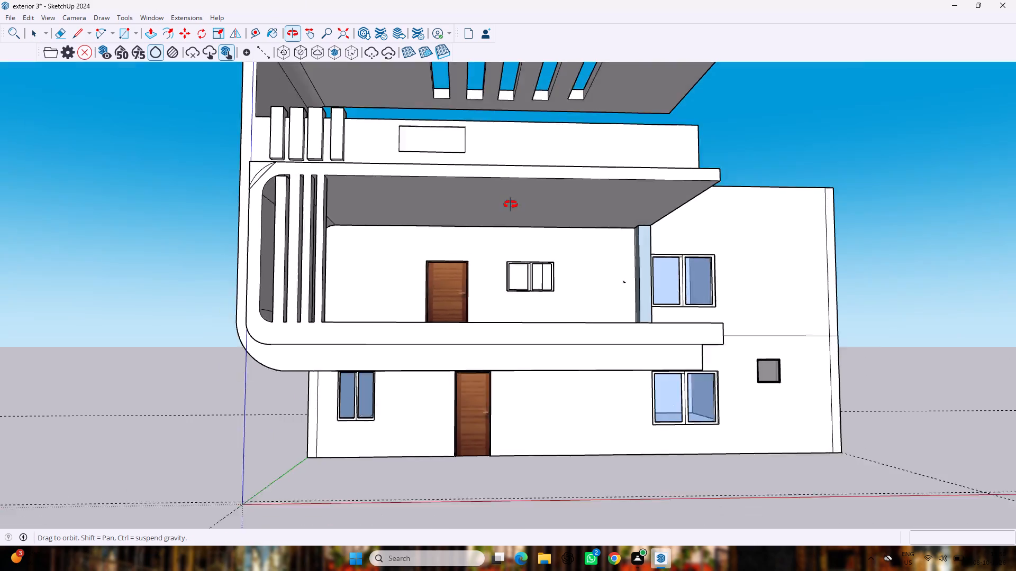
pyautogui.moveTo(511, 205); pyautogui.dragTo(477, 292, button='middle')
pyautogui.scroll(-3, 474, 292)
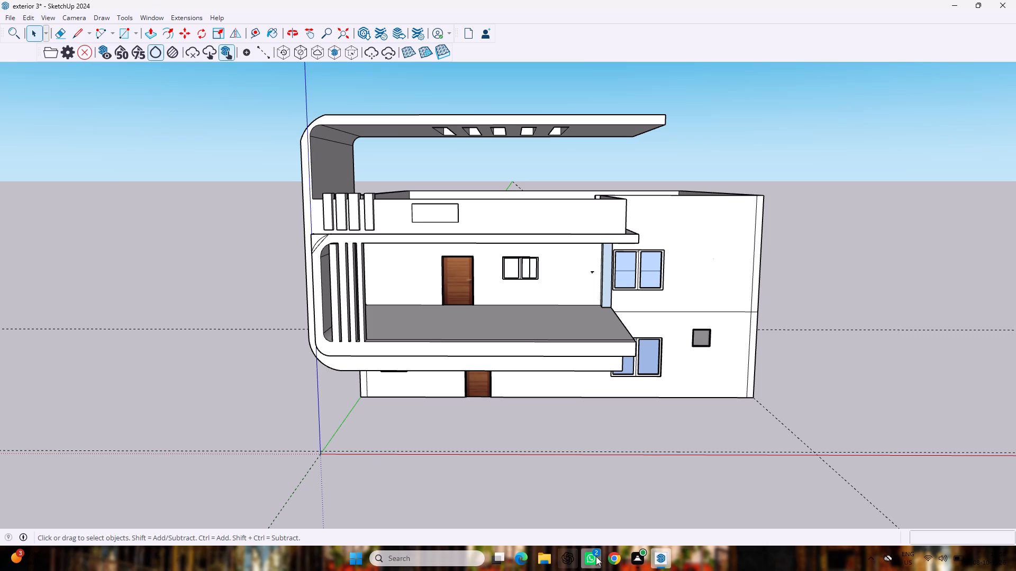
# Switch to Google Chrome and search the web for "paintings for sketchup".
pyautogui.click(615, 556)
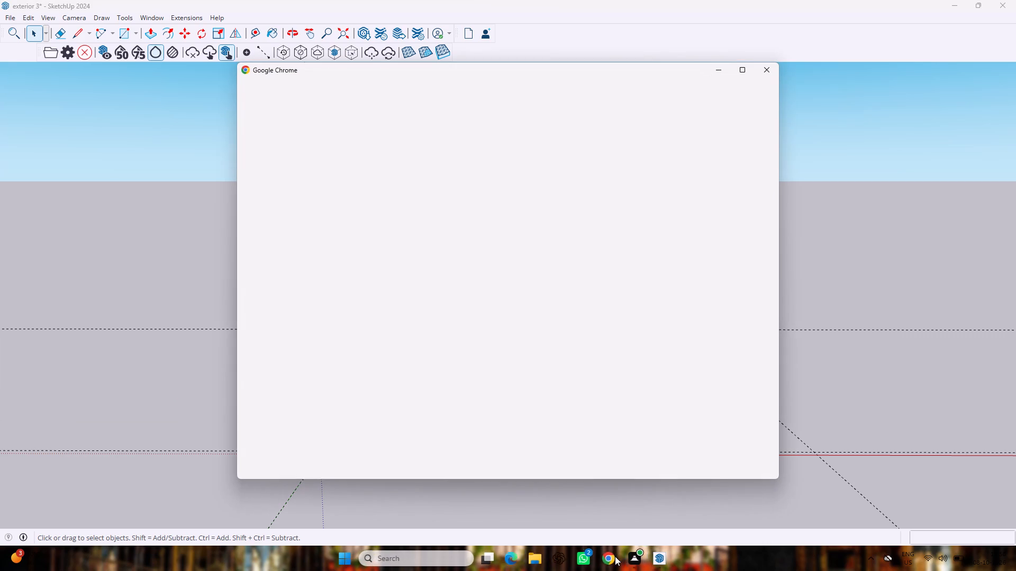
pyautogui.click(546, 255)
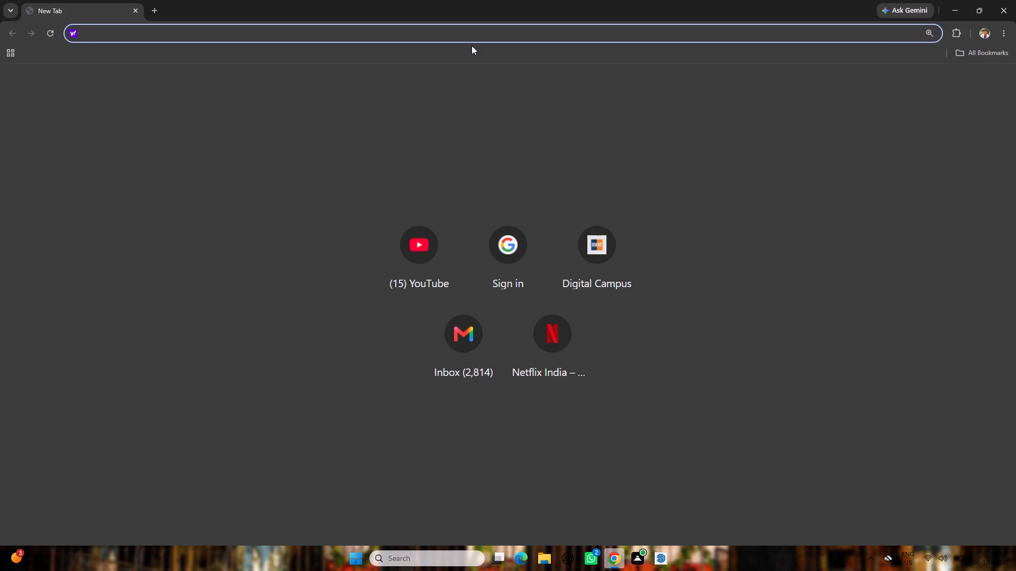
pyautogui.write('paintings foe')
pyautogui.press('space')
pyautogui.press('BackSpace')
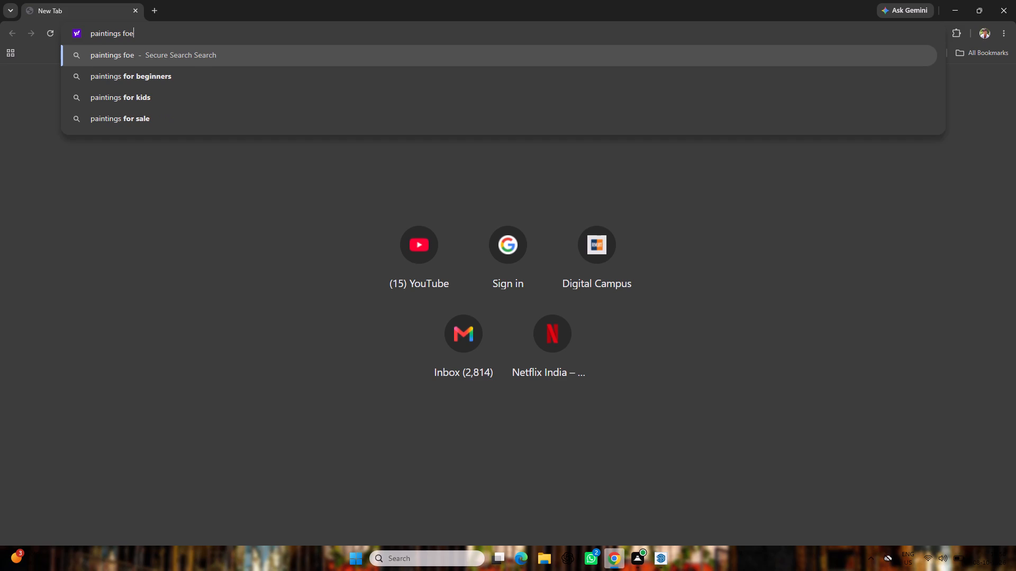
pyautogui.press('BackSpace')
pyautogui.write('r sj')
pyautogui.press('BackSpace')
pyautogui.write('ketchup')
pyautogui.press('Return')
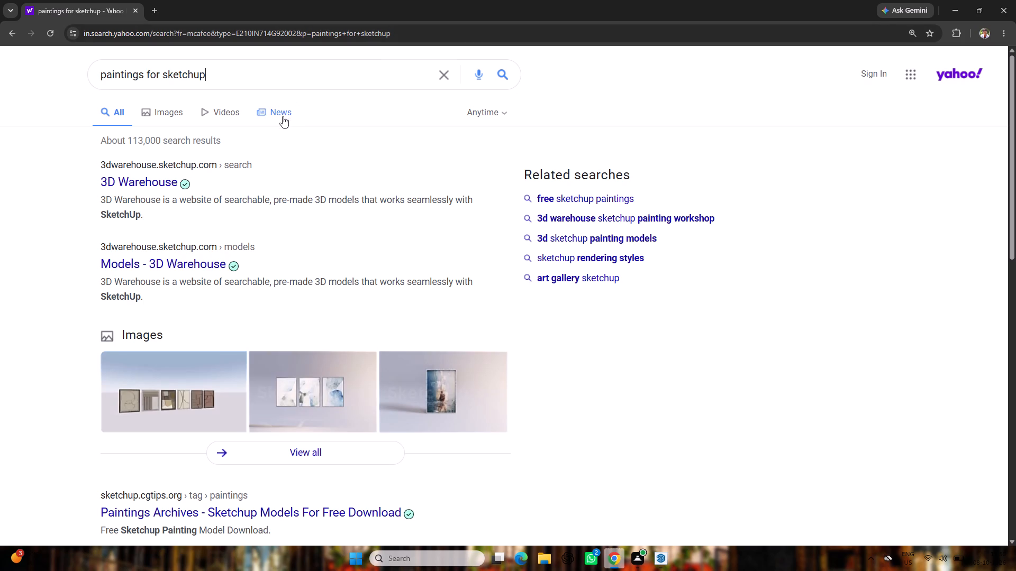
# Check the 3D Warehouse search result for painting models and return to the search results.
pyautogui.click(165, 185)
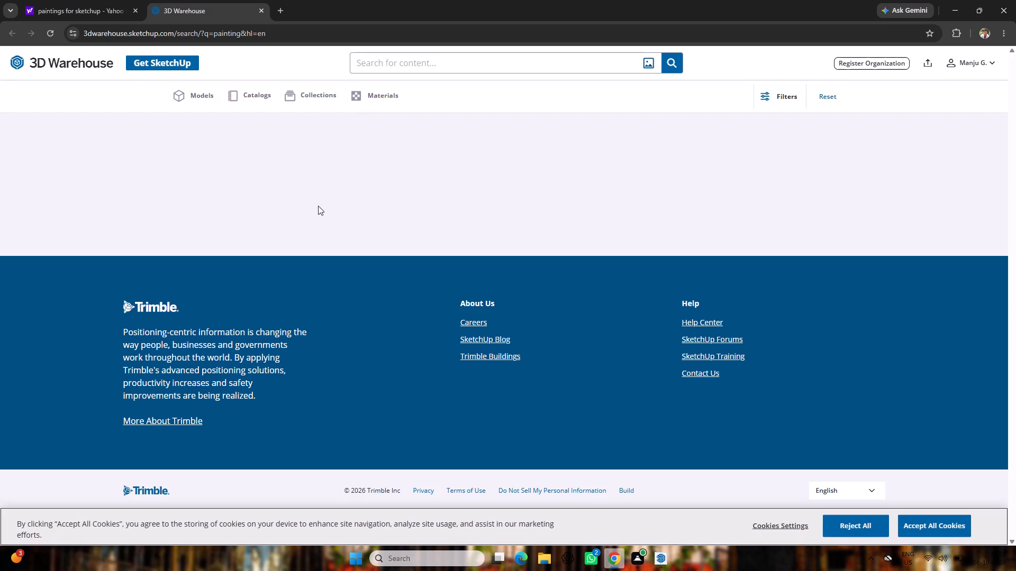
pyautogui.scroll(-3, 356, 206)
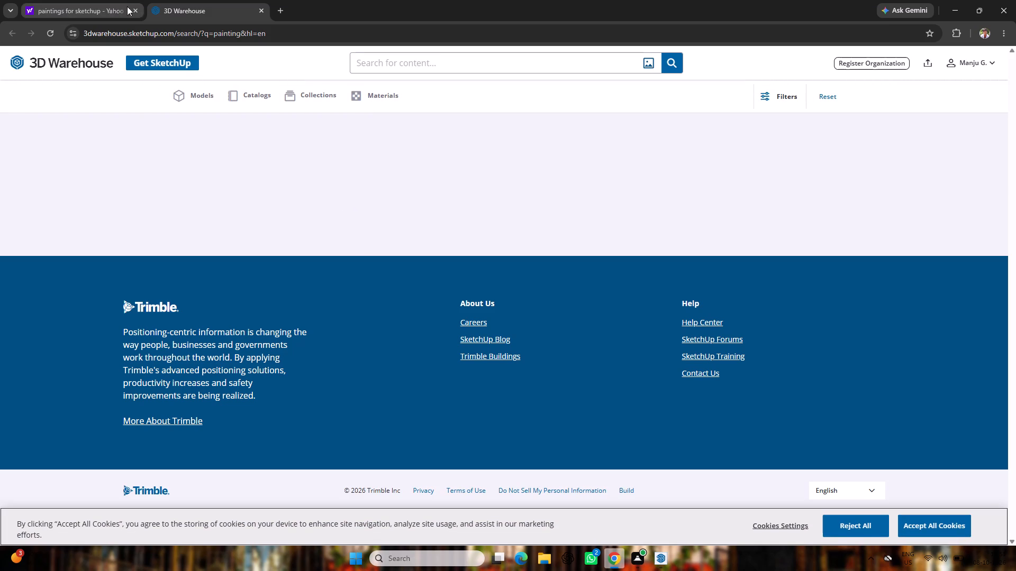
pyautogui.click(262, 11)
# Browse the painting models in the sketchup.cgtips.org Paintings Archives, dismissing the content pop-up, and close the page when done.
pyautogui.scroll(-2, 251, 179)
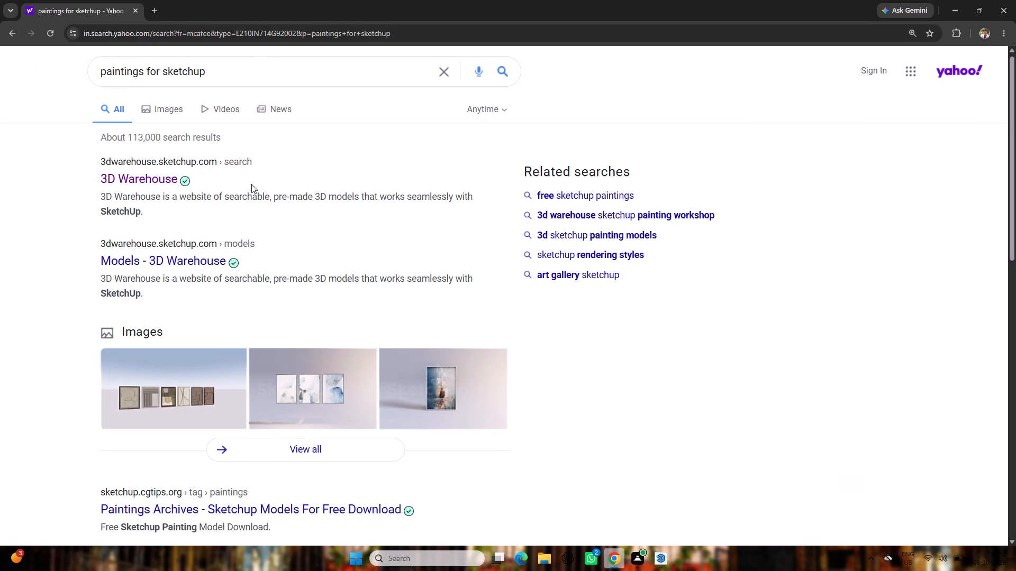
pyautogui.scroll(-4, 251, 184)
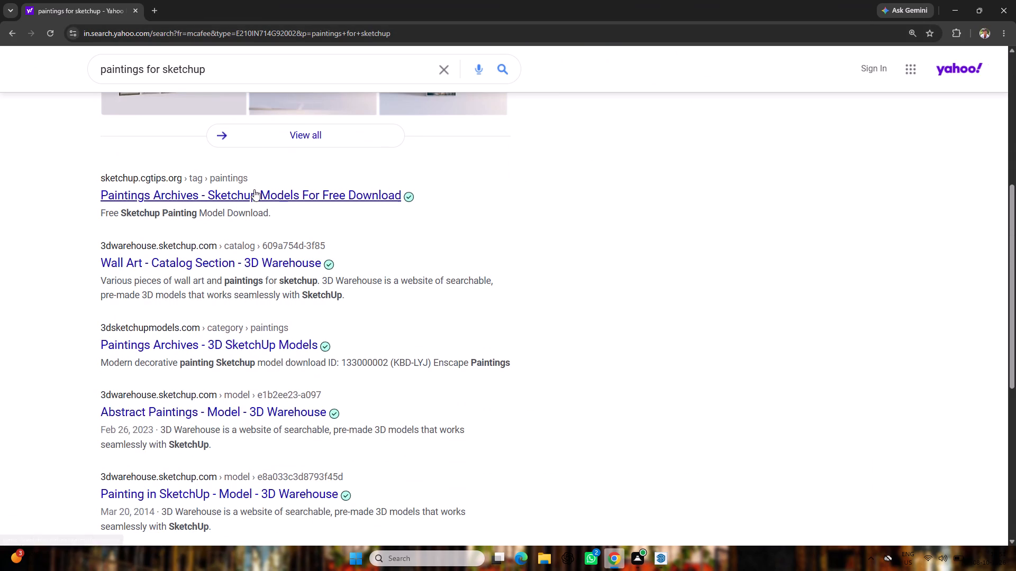
pyautogui.click(255, 189)
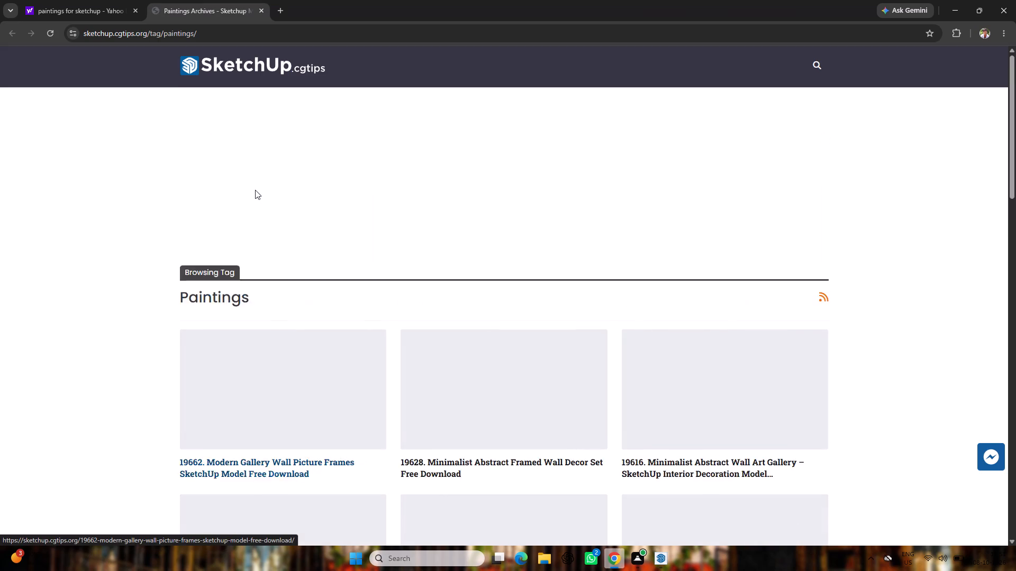
pyautogui.scroll(-4, 325, 312)
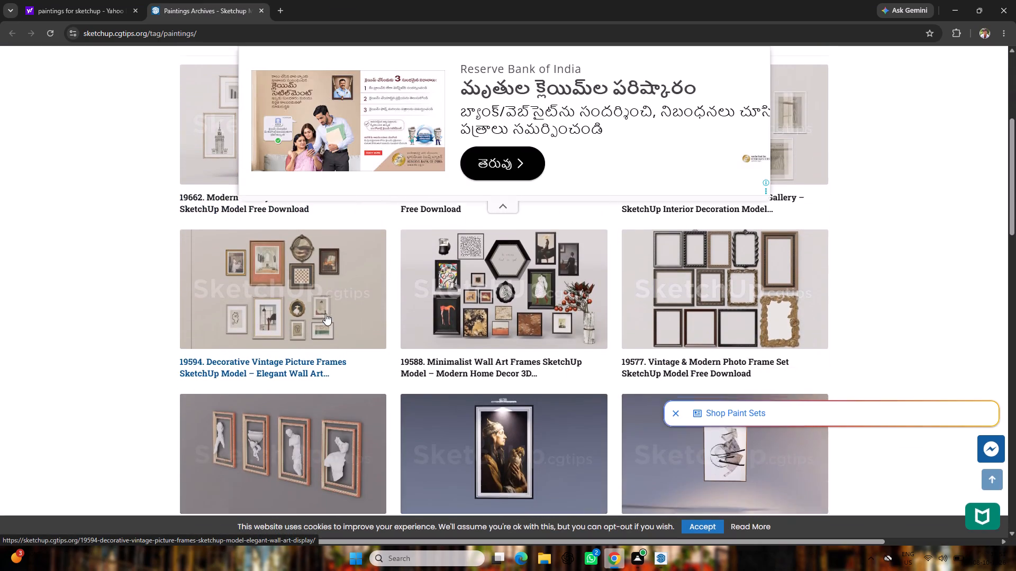
pyautogui.scroll(-1, 330, 315)
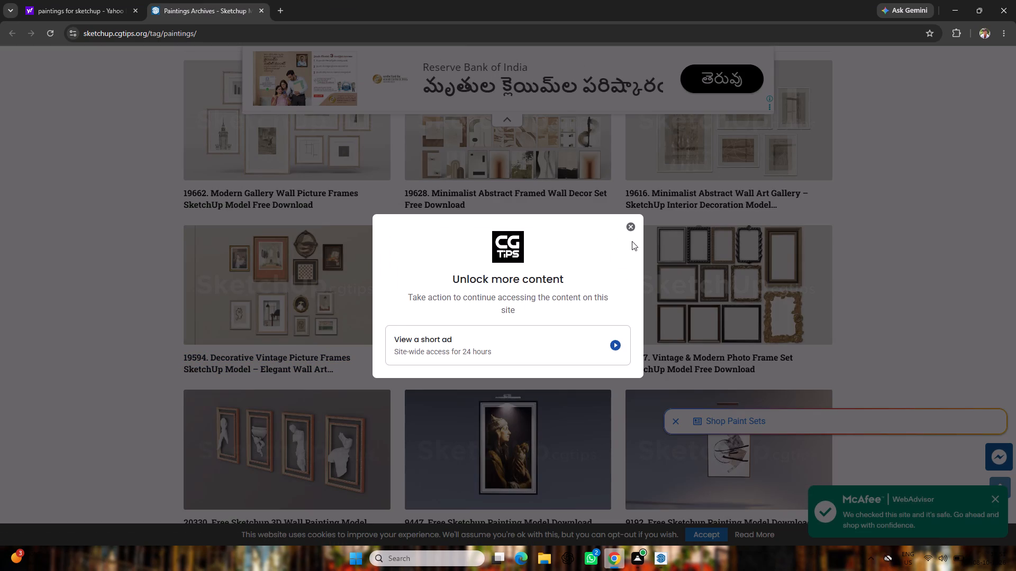
pyautogui.click(632, 232)
pyautogui.scroll(-6, 631, 232)
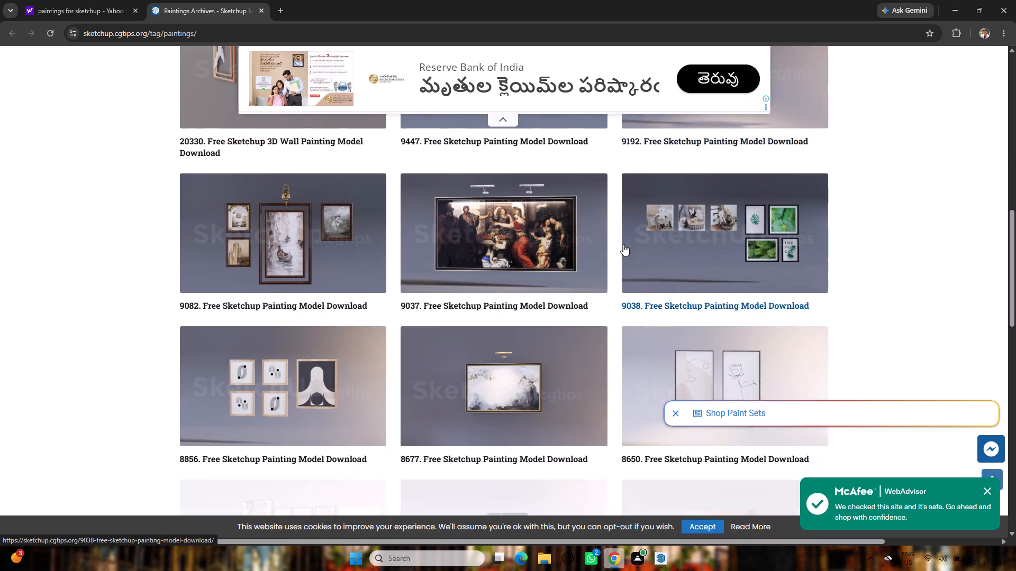
pyautogui.scroll(-8, 622, 245)
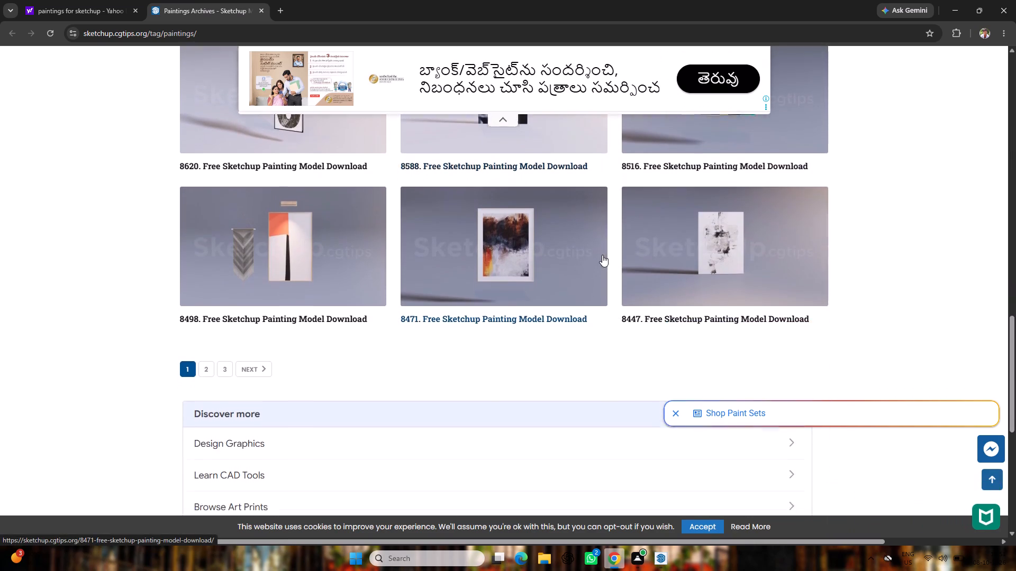
pyautogui.scroll(-3, 602, 255)
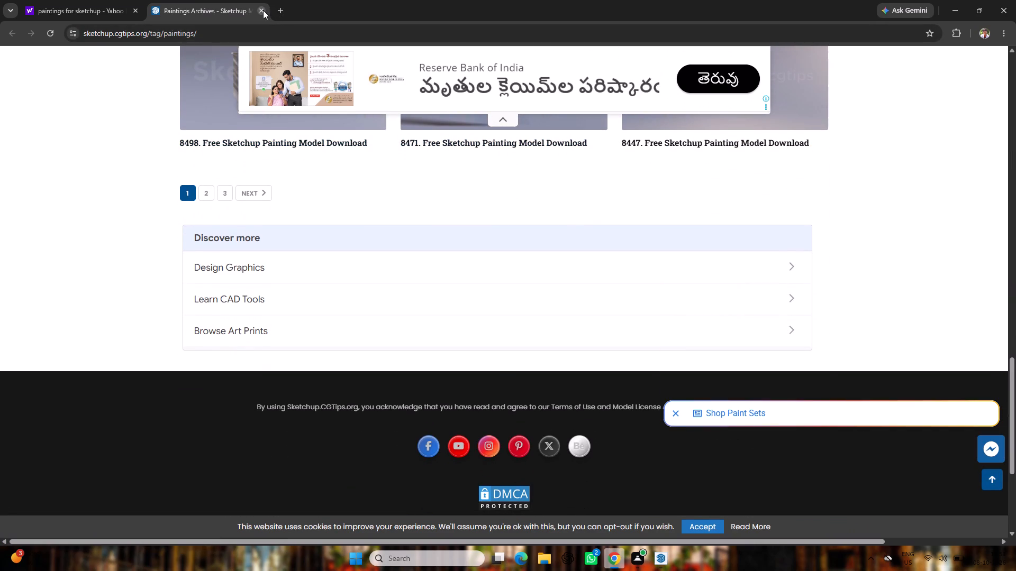
pyautogui.click(263, 10)
# Look through the remaining search results for paintings, close the browser and return to the SketchUp house model.
pyautogui.scroll(-8, 279, 91)
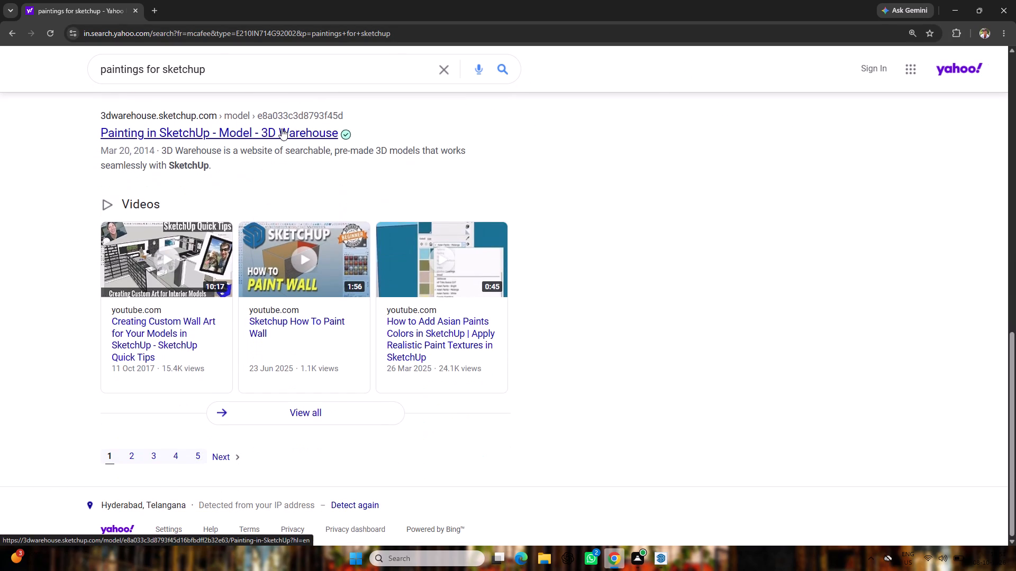
pyautogui.click(133, 10)
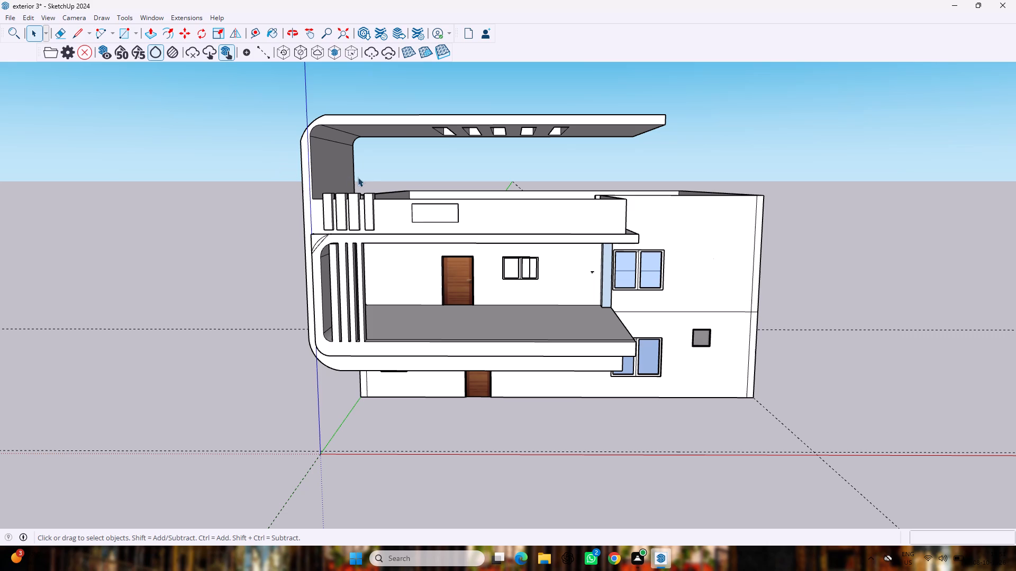
# Draw a vertical line about 2' 3" long down the front face of the upper balcony parapet from its top edge.
pyautogui.scroll(-1, 595, 146)
pyautogui.moveTo(595, 151); pyautogui.dragTo(562, 261, button='middle')
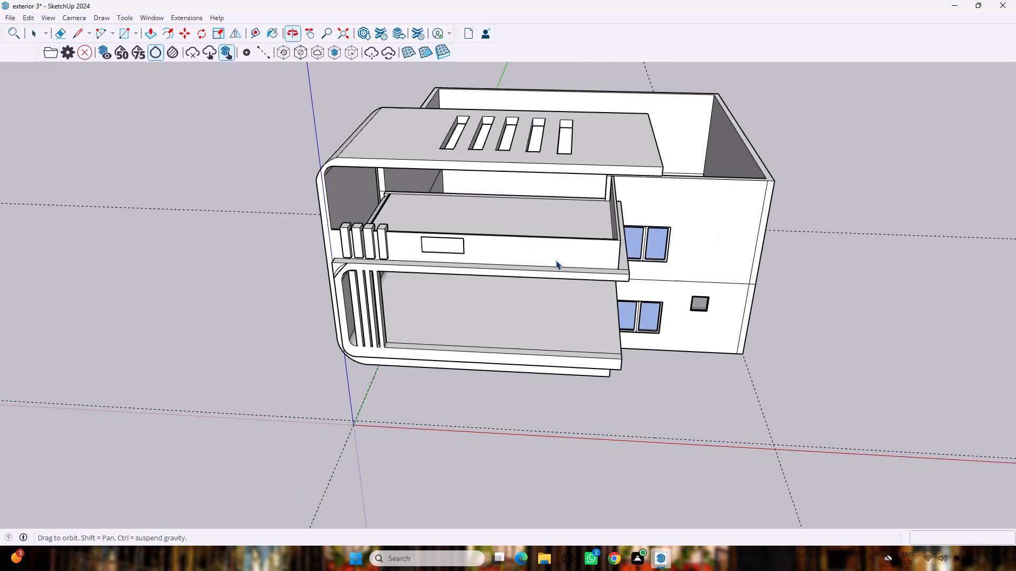
pyautogui.scroll(6, 542, 245)
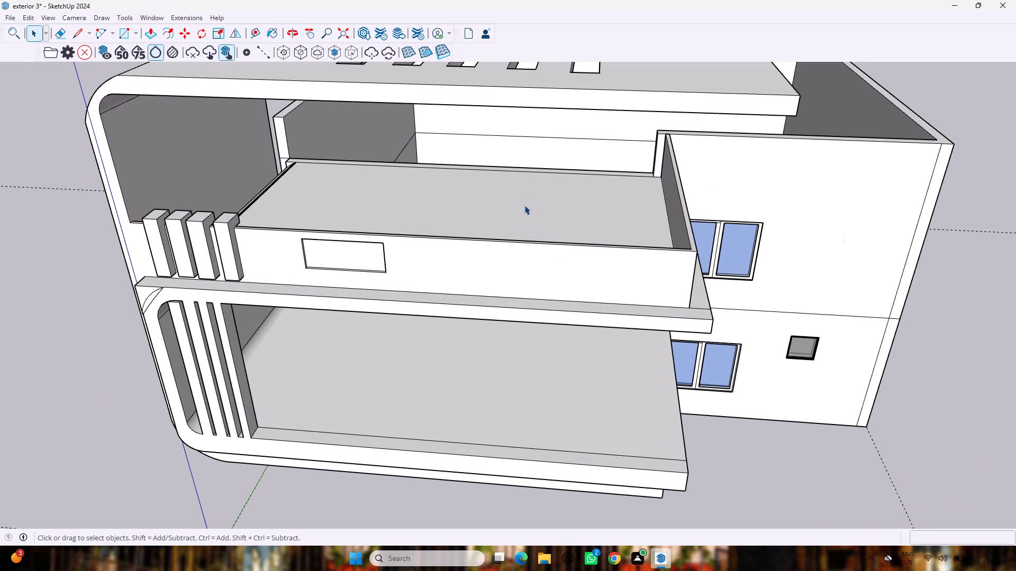
pyautogui.press('l')
pyautogui.moveTo(514, 246); pyautogui.dragTo(522, 199, button='middle')
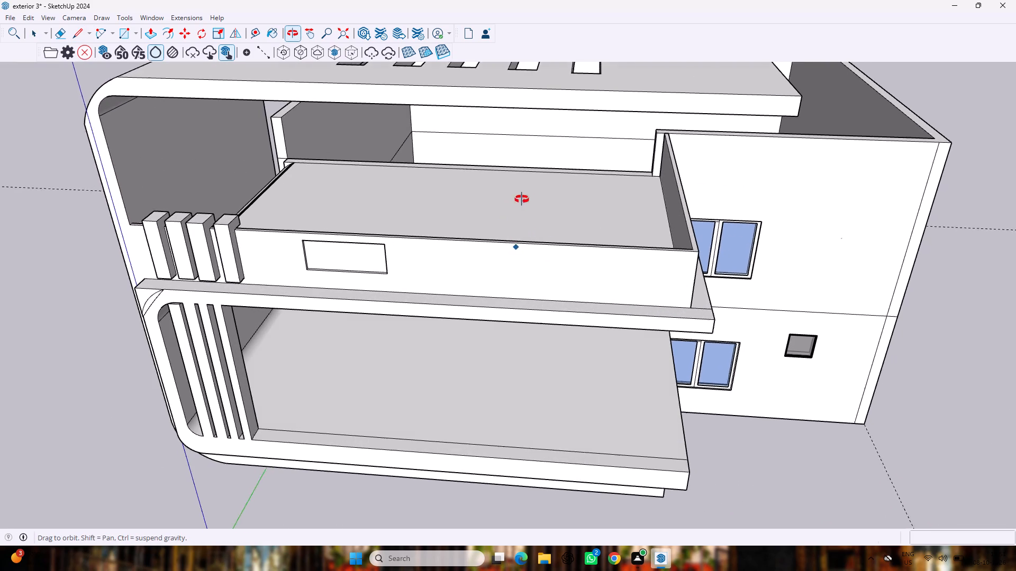
pyautogui.moveTo(522, 199); pyautogui.dragTo(522, 185, button='middle')
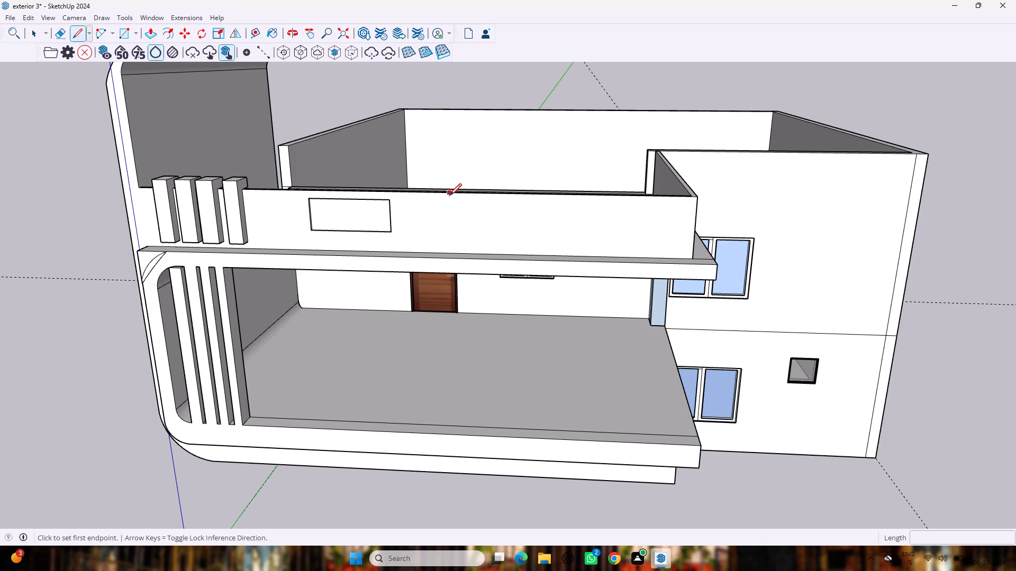
pyautogui.click(466, 192)
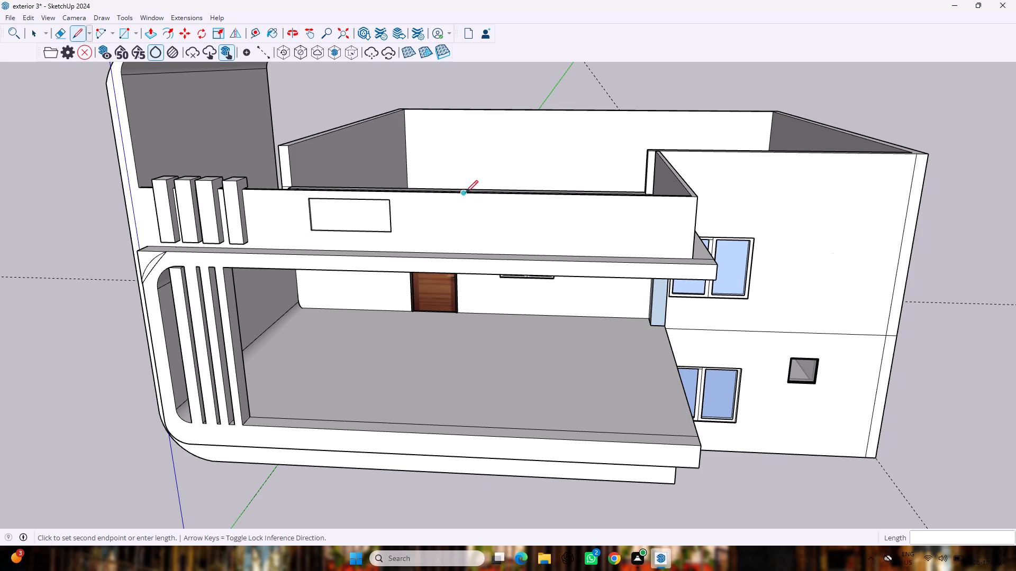
pyautogui.click(461, 239)
# Draw a short line across the thickness of the parapet's top face from the upper end of the vertical line.
pyautogui.moveTo(486, 178); pyautogui.dragTo(490, 229, button='middle')
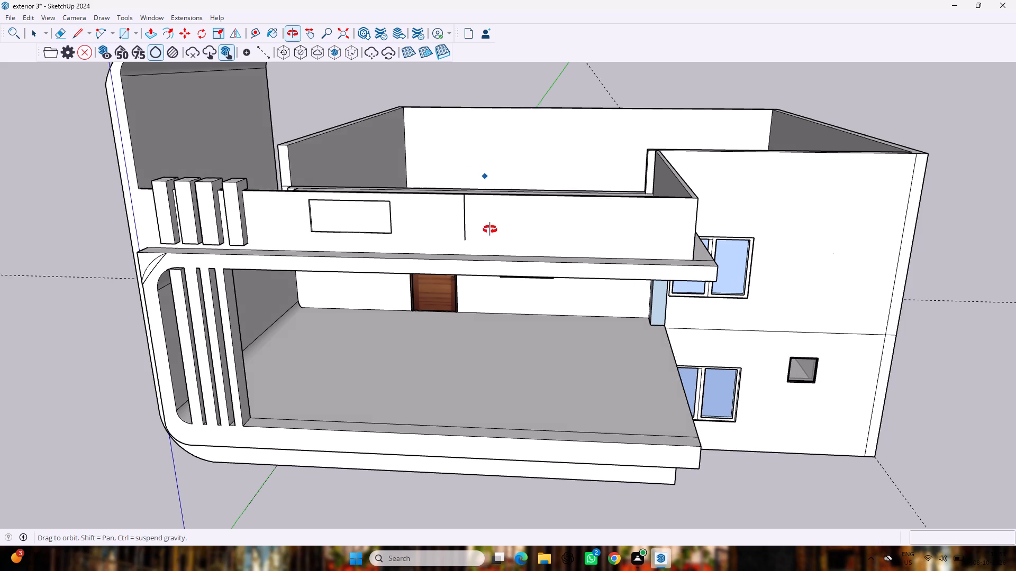
pyautogui.moveTo(490, 229); pyautogui.dragTo(489, 244, button='middle')
pyautogui.scroll(7, 461, 242)
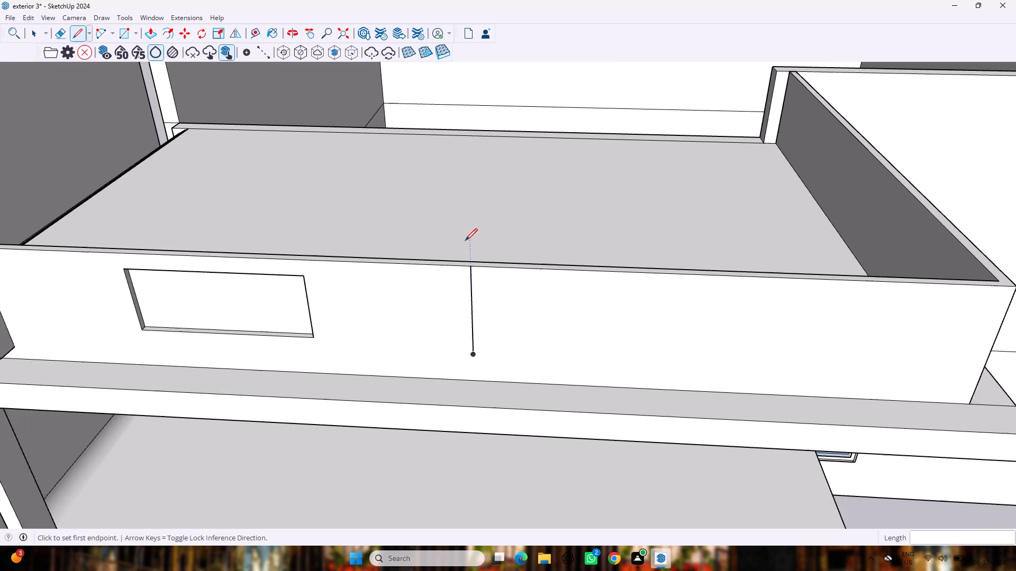
pyautogui.scroll(1, 465, 241)
pyautogui.moveTo(466, 243); pyautogui.dragTo(473, 311, button='middle')
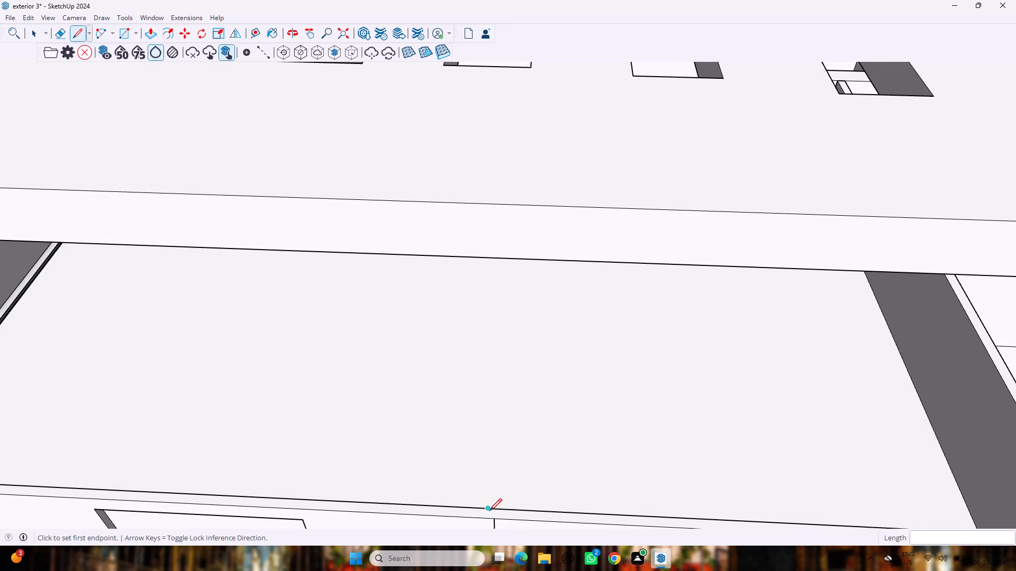
pyautogui.click(494, 515)
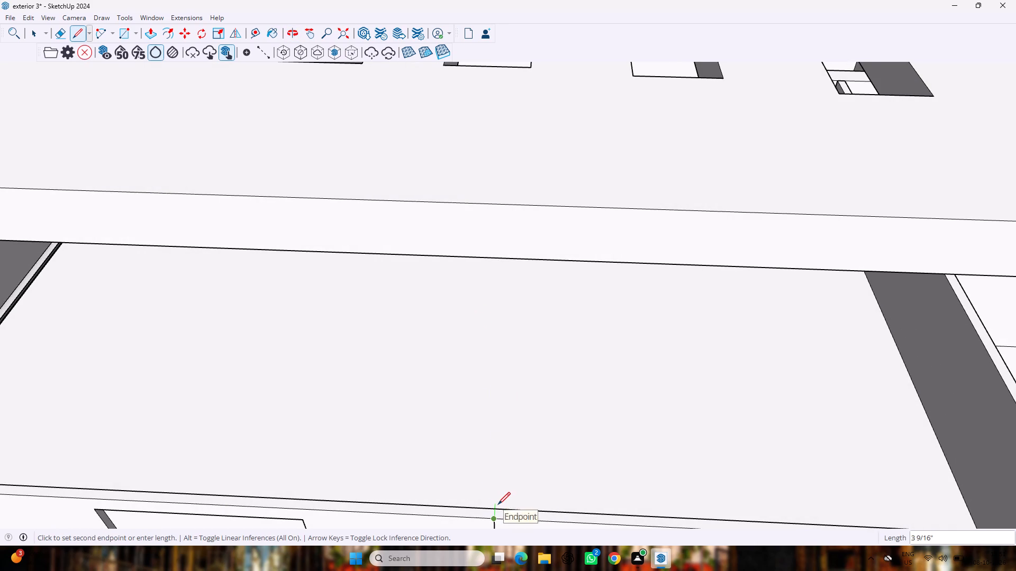
pyautogui.click(496, 507)
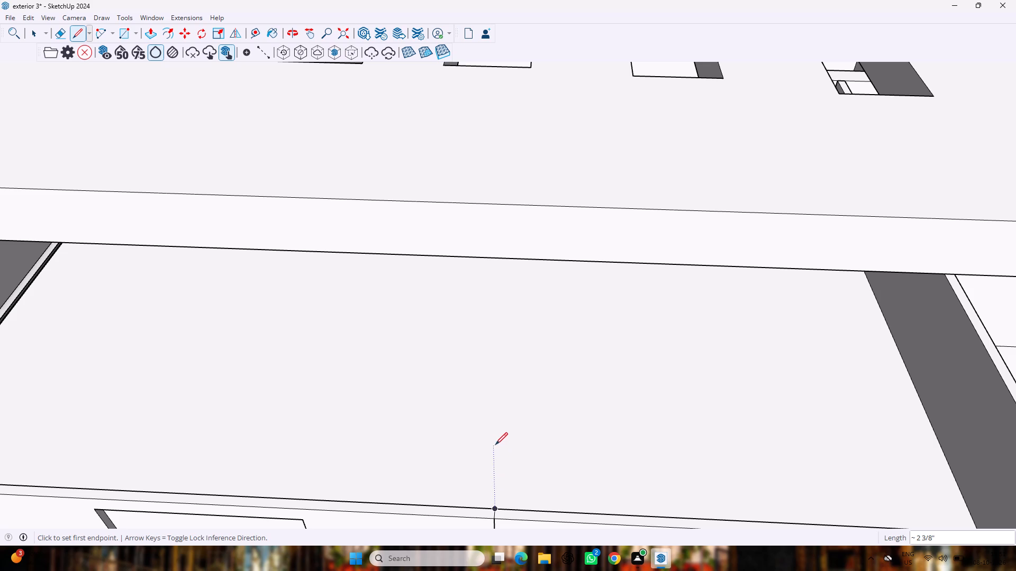
pyautogui.press('space')
# Draw a horizontal line about 11' long across the front parapet face from the vertical line's lower end to the corner.
pyautogui.moveTo(495, 434); pyautogui.dragTo(413, 314, button='middle')
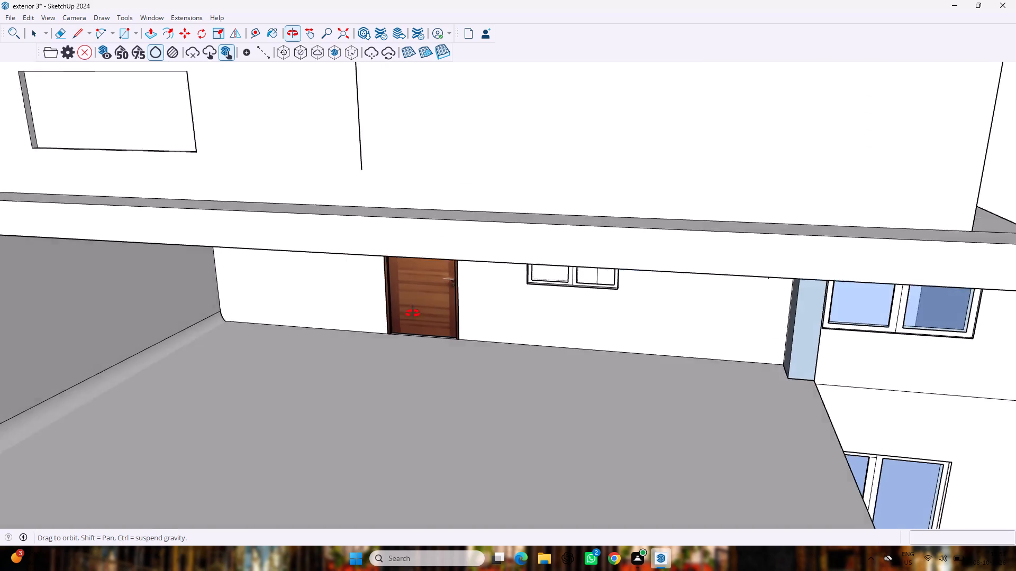
pyautogui.moveTo(413, 314); pyautogui.dragTo(400, 319, button='middle')
pyautogui.scroll(-2, 391, 316)
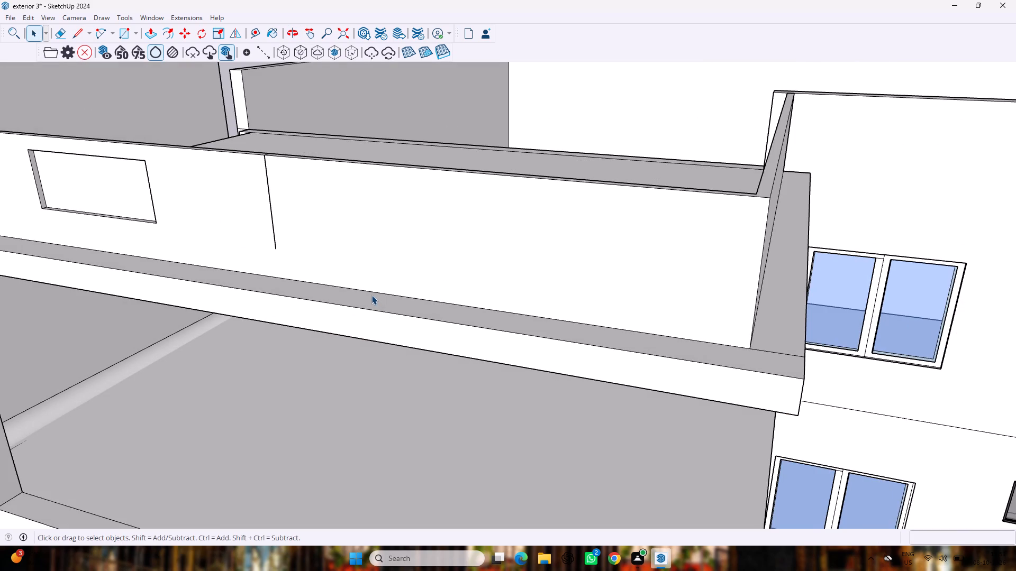
pyautogui.press('l')
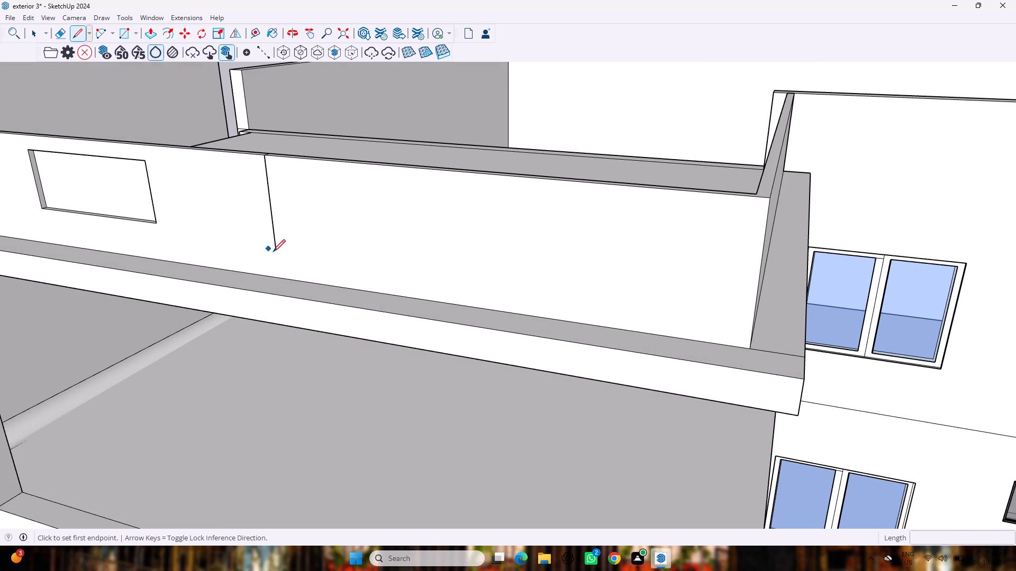
pyautogui.click(276, 252)
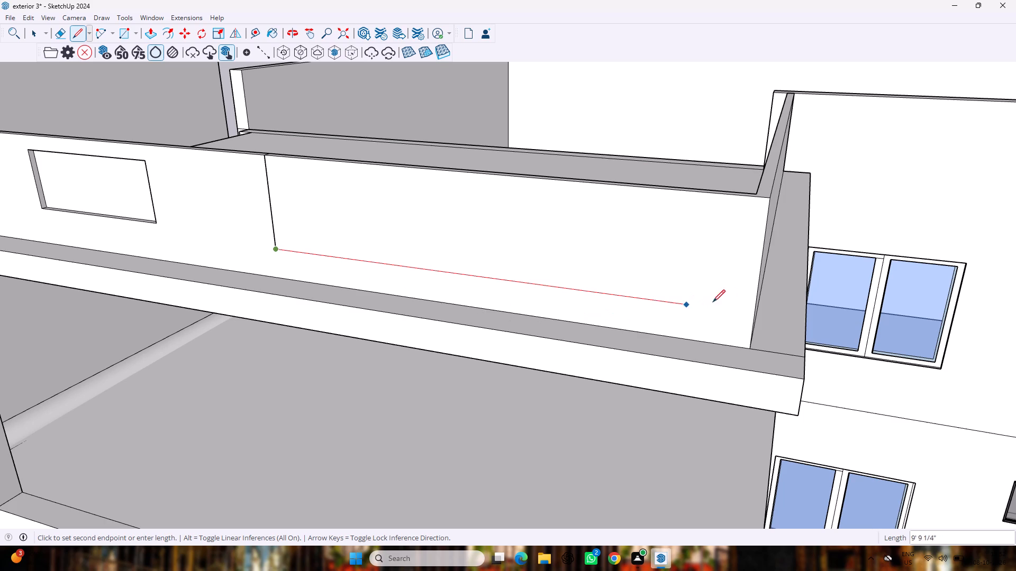
pyautogui.click(754, 305)
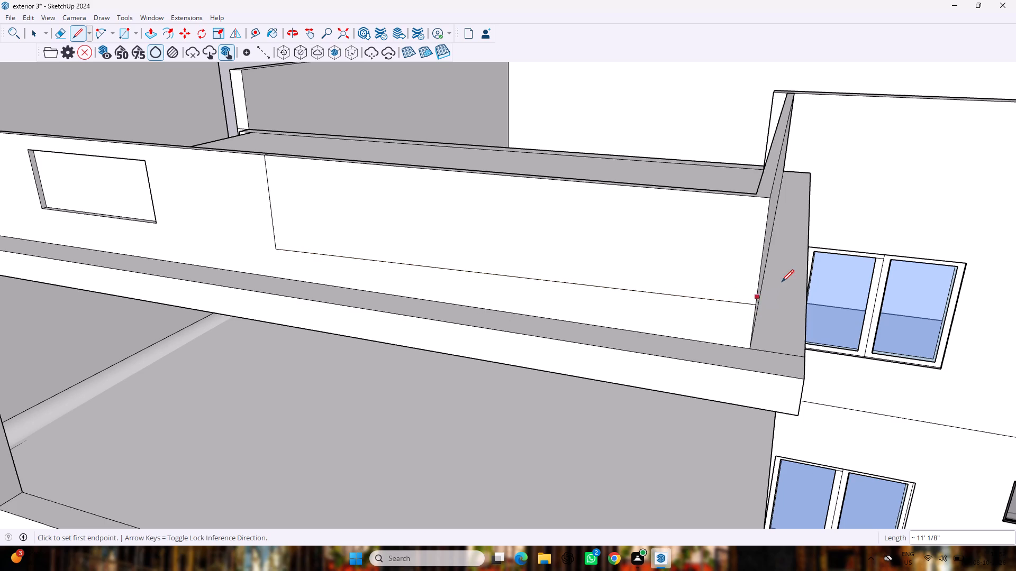
# Continue the line about 17' 4" along the side parapet face from the corner to the edge at the house wall.
pyautogui.scroll(1, 781, 272)
pyautogui.moveTo(782, 272); pyautogui.dragTo(645, 266, button='middle')
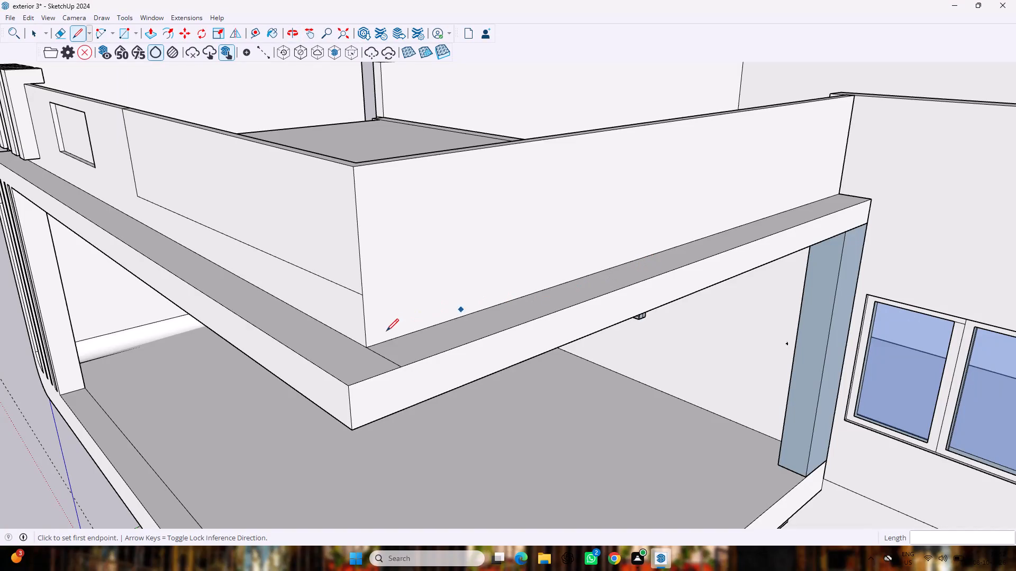
pyautogui.click(364, 300)
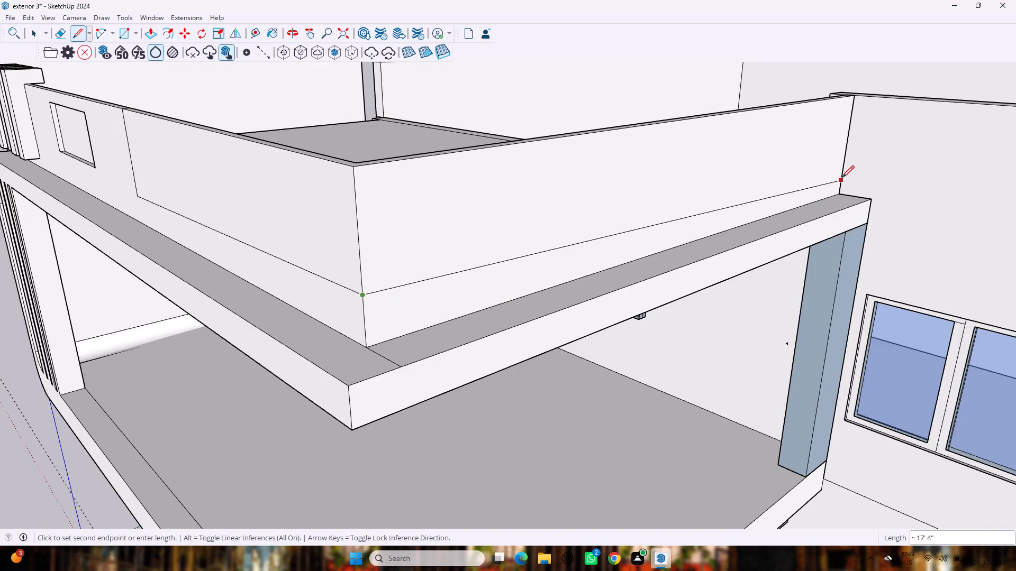
pyautogui.click(843, 171)
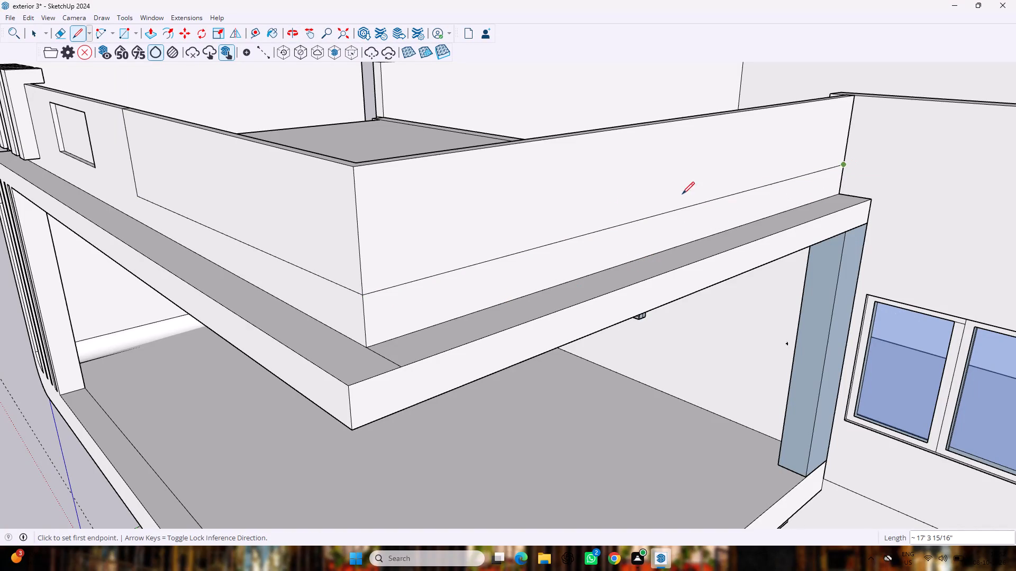
# Push the top of the L-shaped corner section of the parapet down about 2' 7/8" with Push/Pull.
pyautogui.press('p')
pyautogui.moveTo(559, 157); pyautogui.dragTo(575, 213, button='middle')
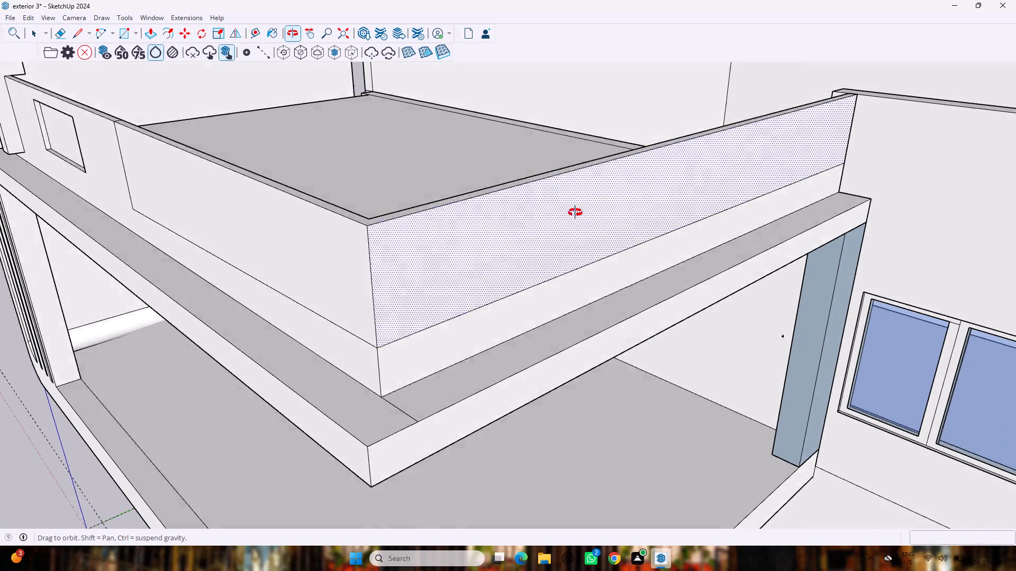
pyautogui.moveTo(575, 213); pyautogui.dragTo(579, 229, button='middle')
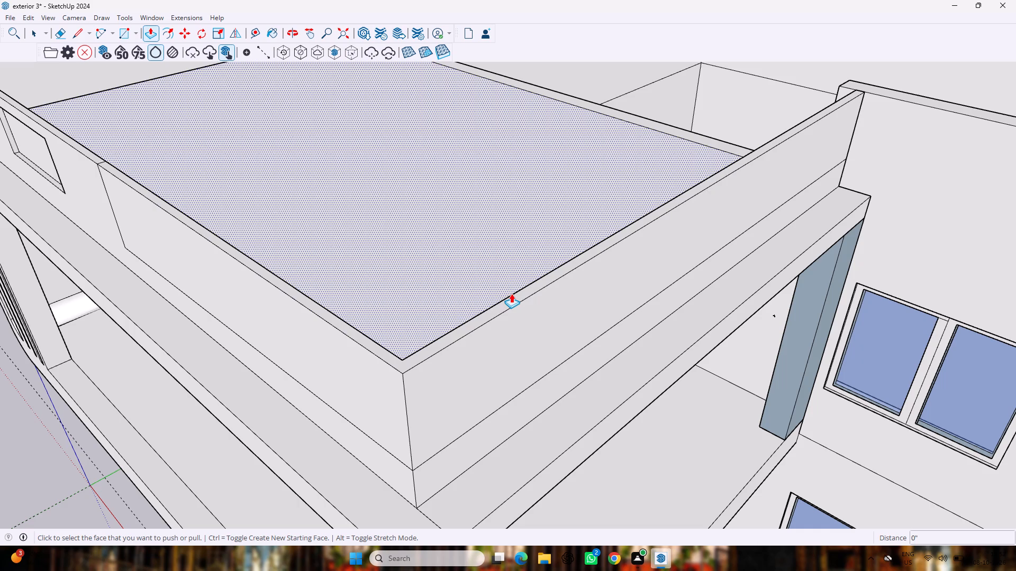
pyautogui.moveTo(532, 291); pyautogui.dragTo(534, 301)
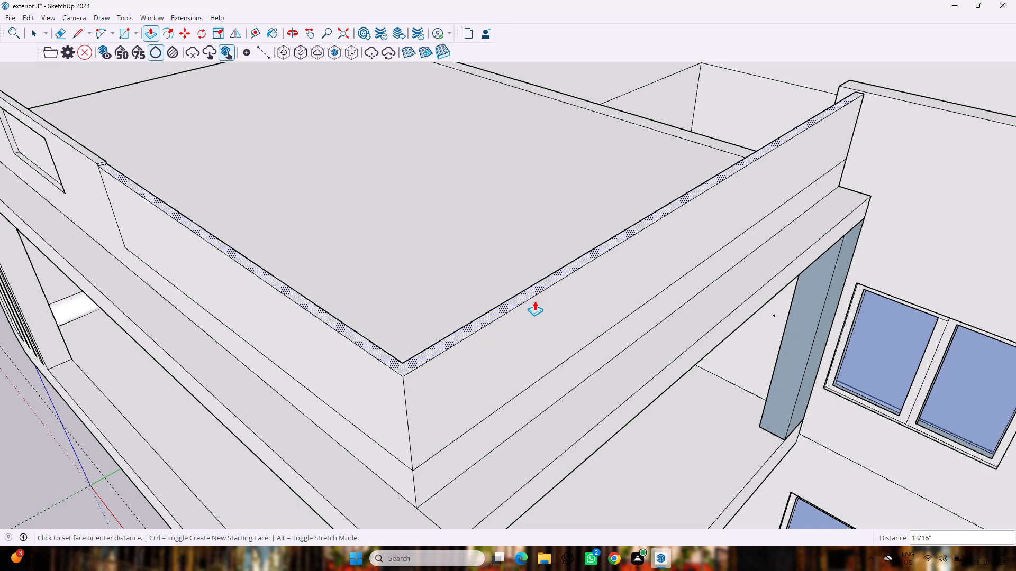
pyautogui.moveTo(534, 301); pyautogui.dragTo(532, 386)
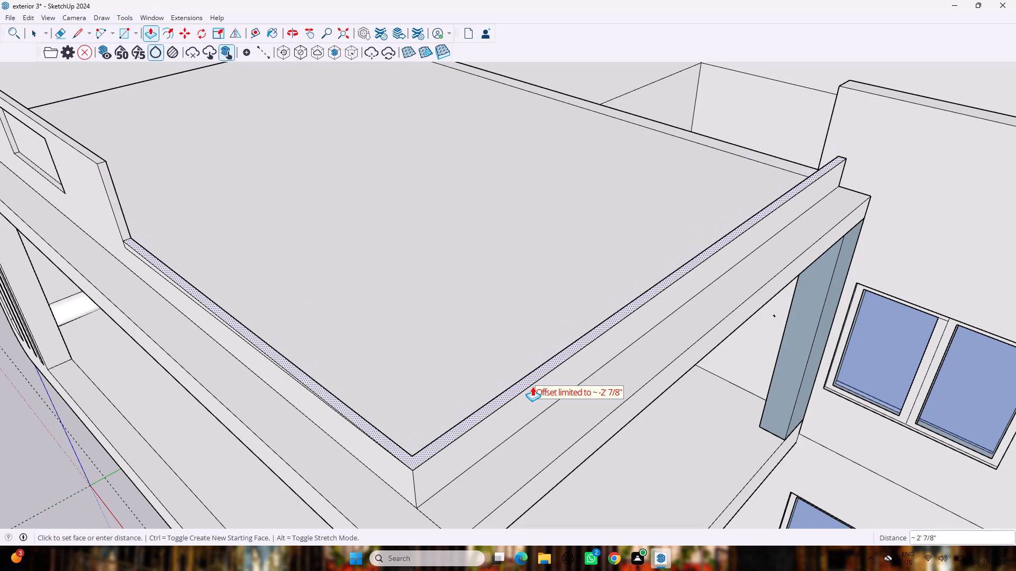
pyautogui.moveTo(532, 386); pyautogui.dragTo(531, 388)
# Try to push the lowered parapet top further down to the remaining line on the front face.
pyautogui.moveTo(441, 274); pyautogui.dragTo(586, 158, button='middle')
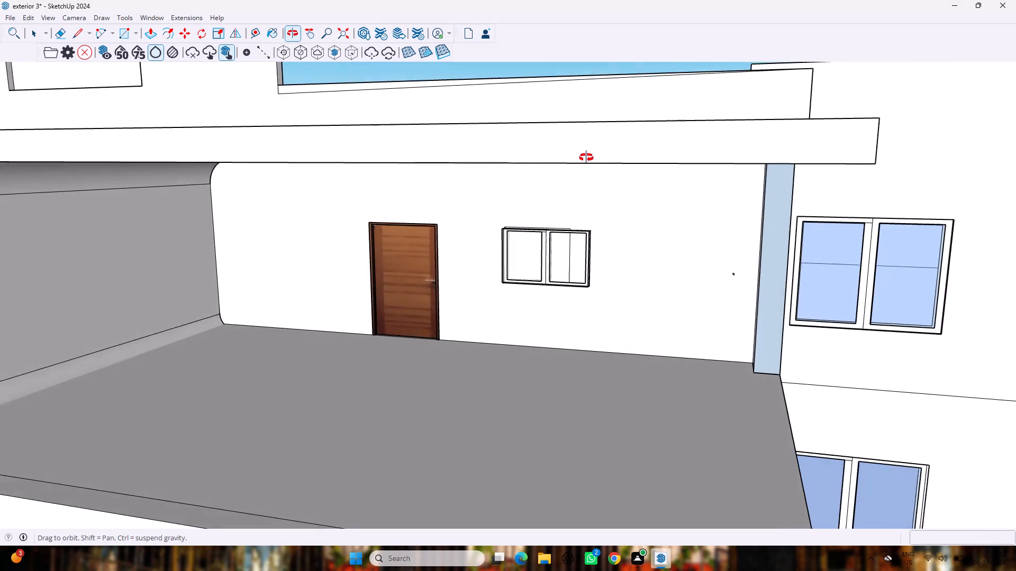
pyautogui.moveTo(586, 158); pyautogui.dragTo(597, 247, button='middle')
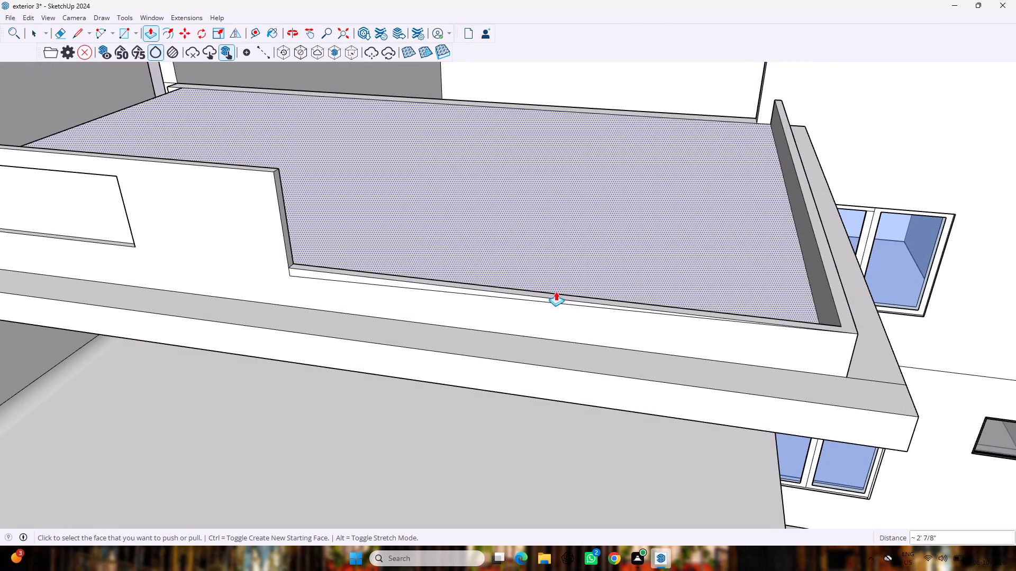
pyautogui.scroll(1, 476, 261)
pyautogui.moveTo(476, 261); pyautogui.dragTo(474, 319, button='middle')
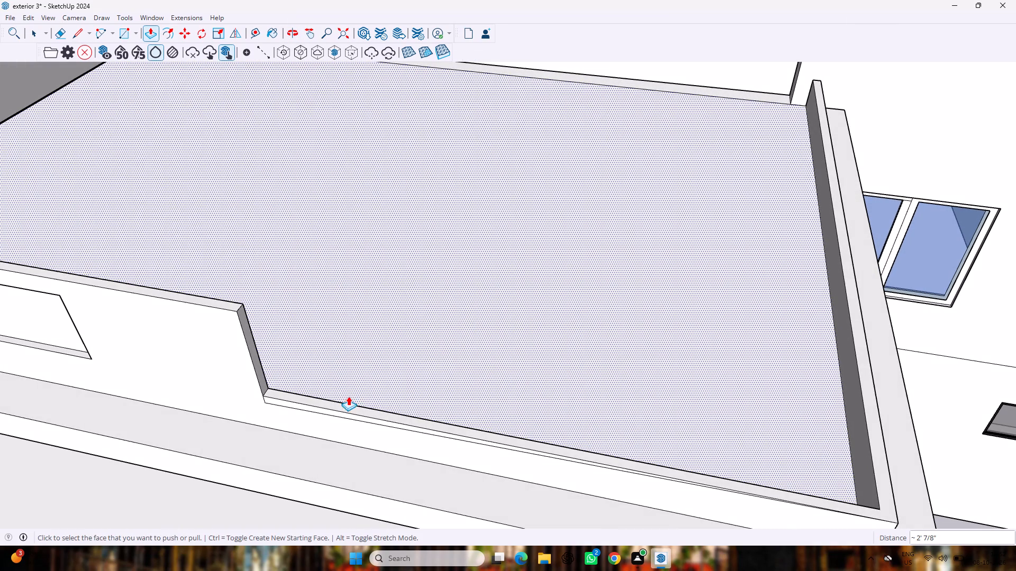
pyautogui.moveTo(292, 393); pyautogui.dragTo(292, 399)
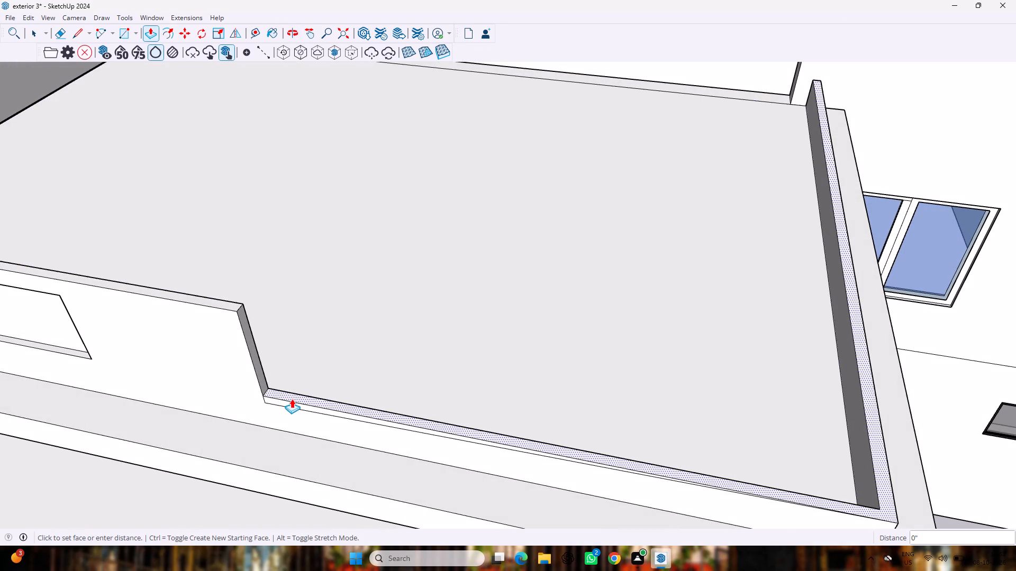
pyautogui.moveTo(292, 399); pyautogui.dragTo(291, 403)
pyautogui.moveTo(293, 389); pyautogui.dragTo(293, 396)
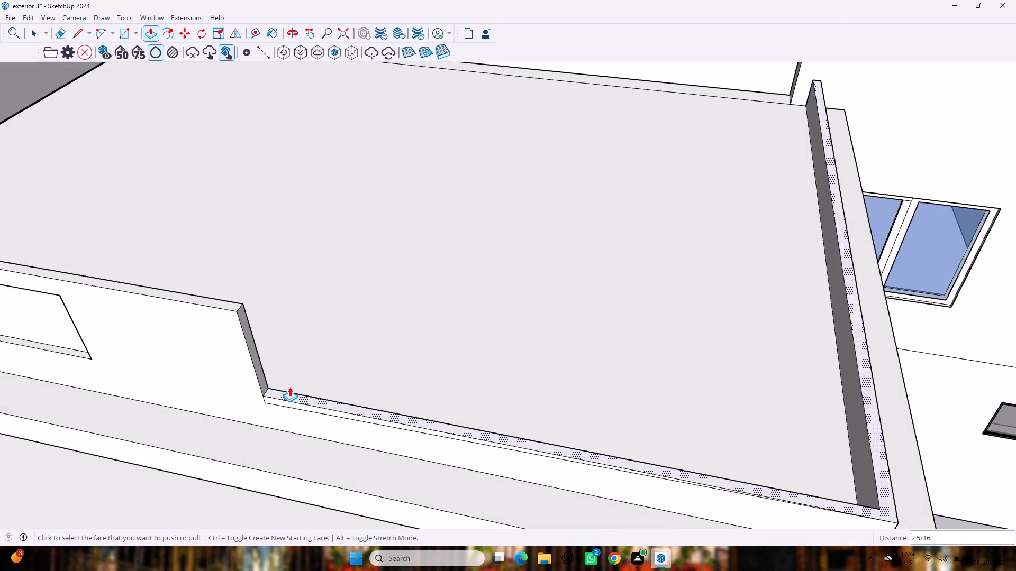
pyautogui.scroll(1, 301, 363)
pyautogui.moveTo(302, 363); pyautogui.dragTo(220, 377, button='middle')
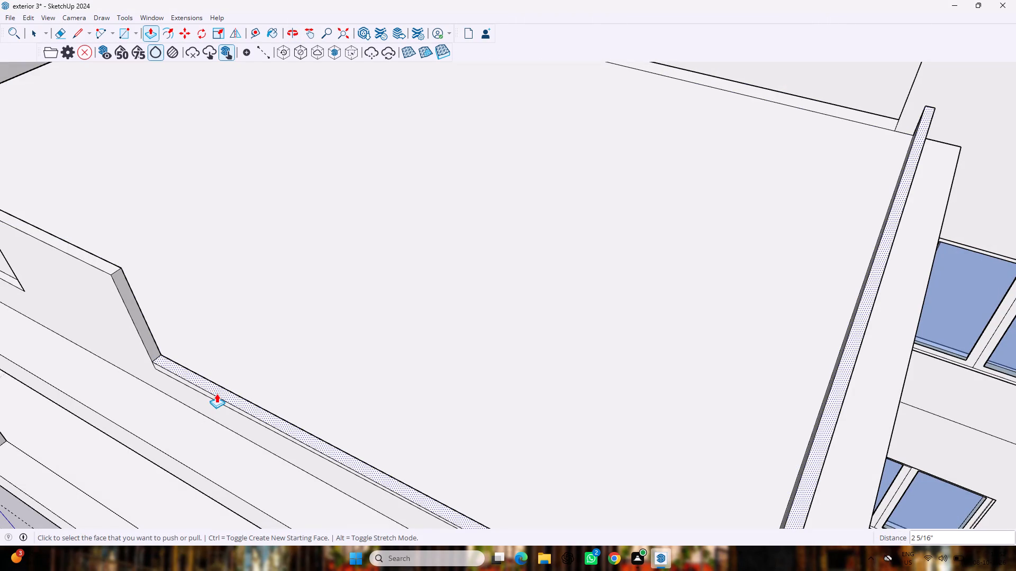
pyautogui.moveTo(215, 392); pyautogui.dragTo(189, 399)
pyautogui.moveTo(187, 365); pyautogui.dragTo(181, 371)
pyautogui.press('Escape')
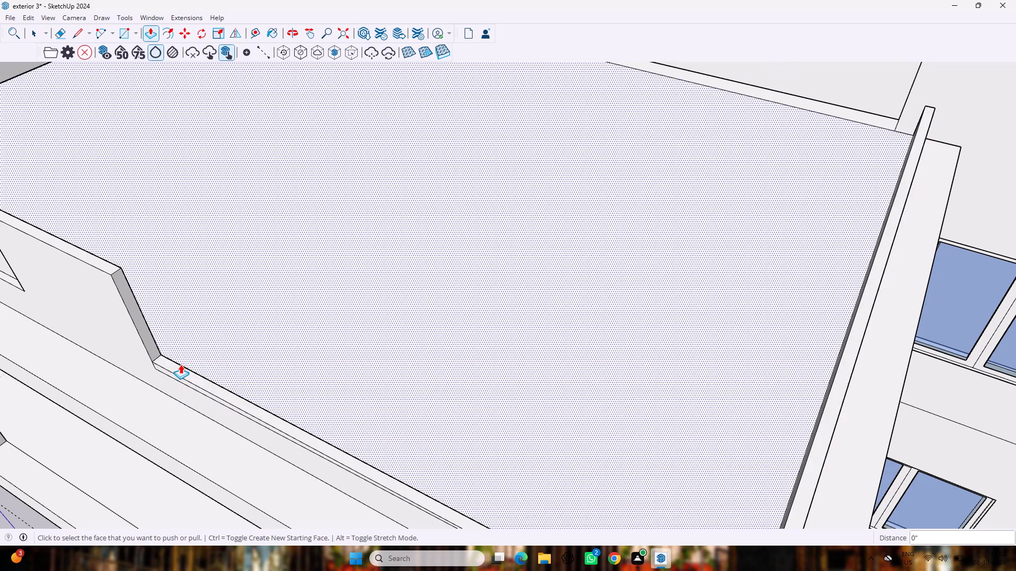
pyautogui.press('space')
# Erase the leftover slanted line and the short vertical stub below the lowered front parapet edge.
pyautogui.scroll(-8, 194, 345)
pyautogui.moveTo(258, 341); pyautogui.dragTo(259, 341, button='middle')
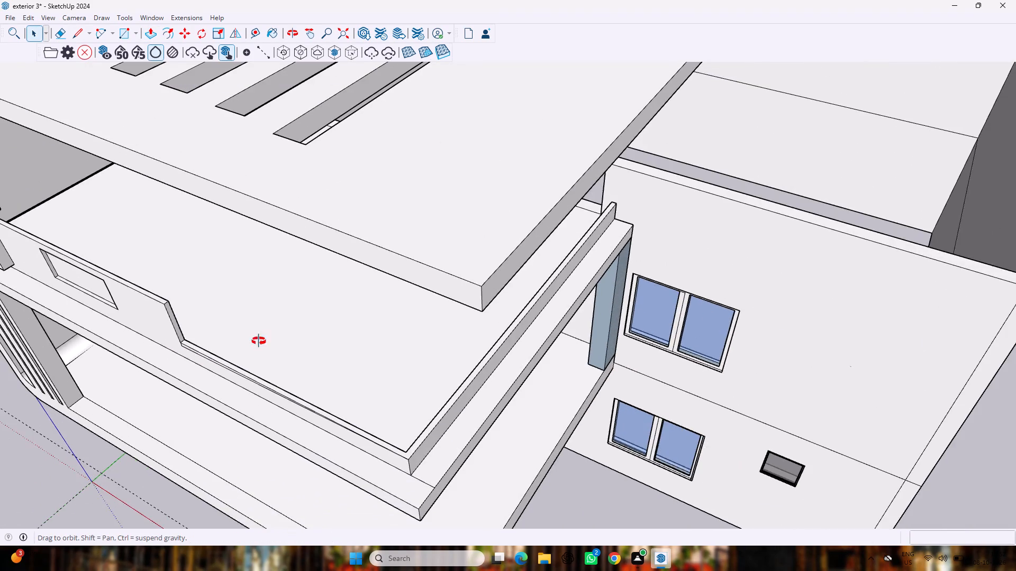
pyautogui.moveTo(259, 341); pyautogui.dragTo(407, 218, button='middle')
pyautogui.scroll(2, 406, 215)
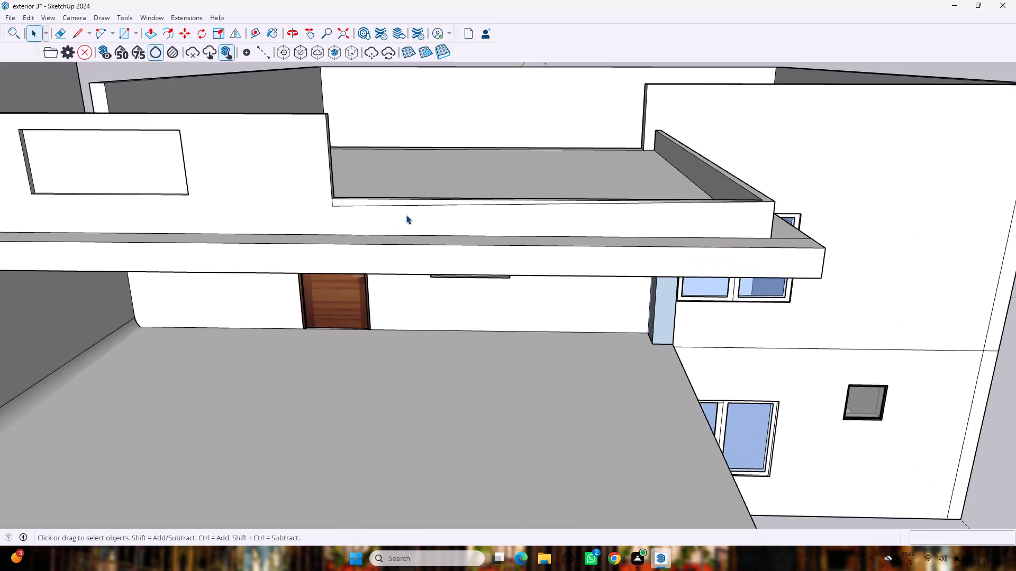
pyautogui.scroll(6, 406, 215)
pyautogui.scroll(-2, 406, 215)
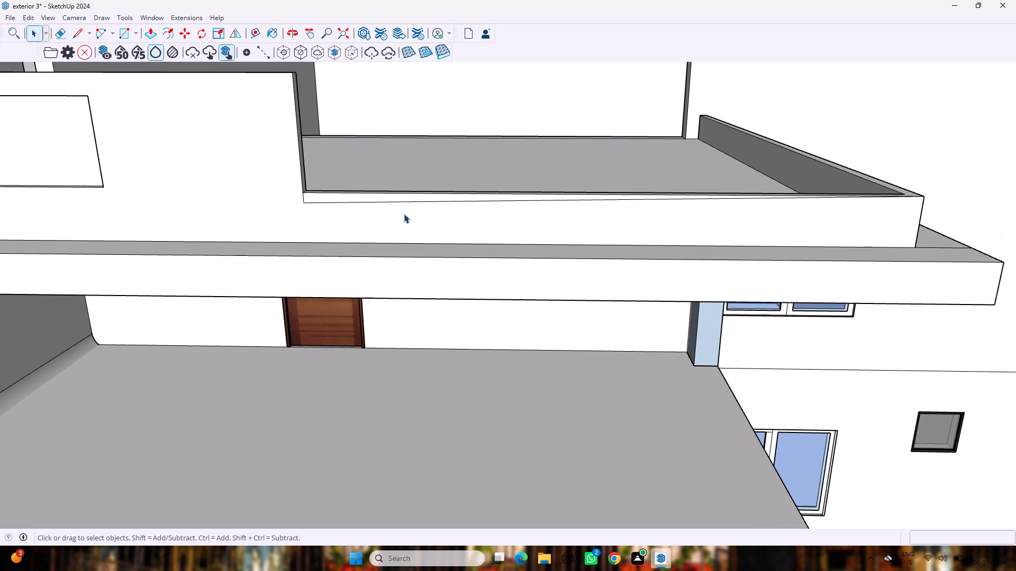
pyautogui.press('e')
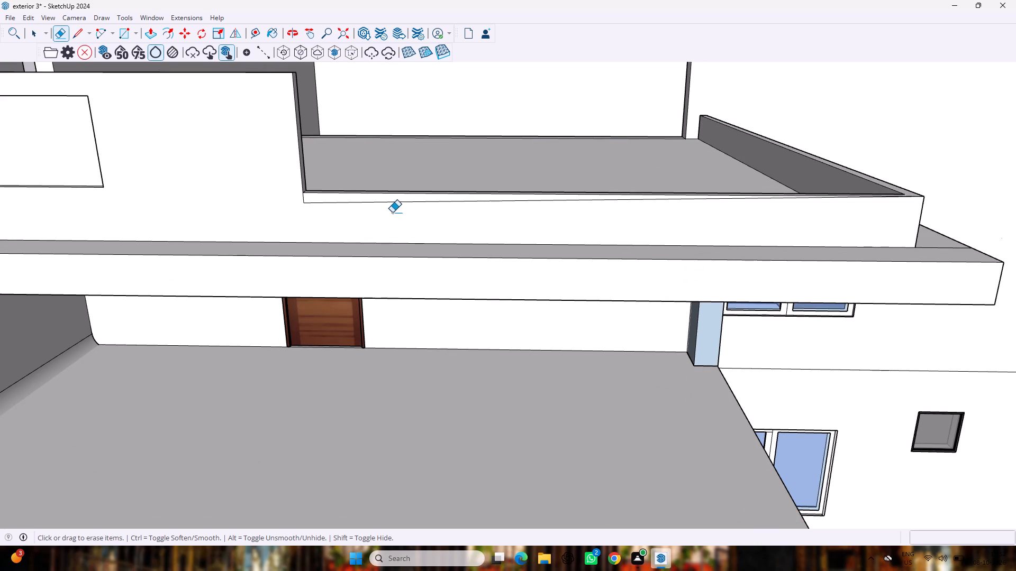
pyautogui.moveTo(358, 198); pyautogui.dragTo(357, 211)
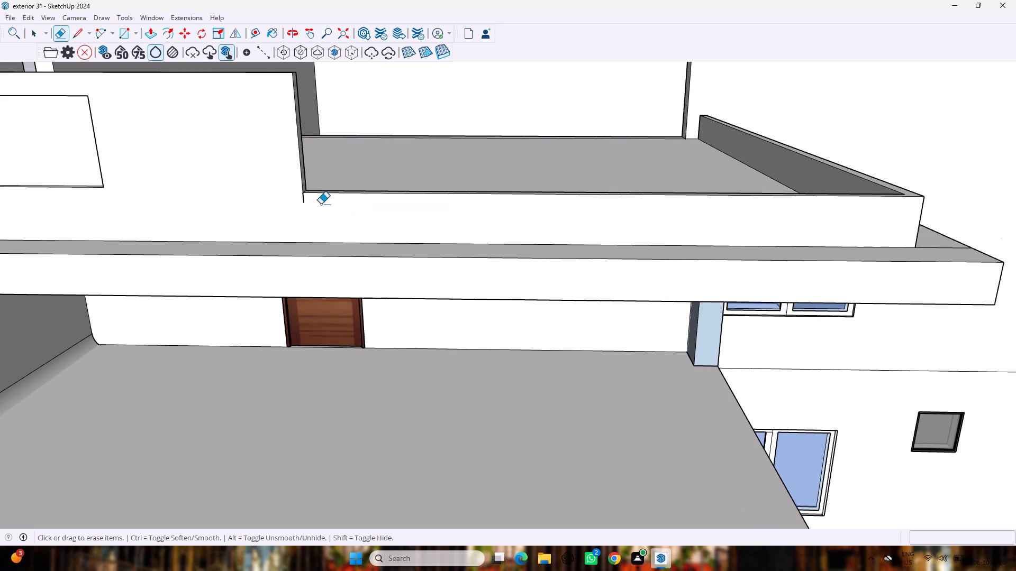
pyautogui.moveTo(319, 203); pyautogui.dragTo(285, 204)
pyautogui.click(284, 204)
pyautogui.moveTo(382, 198); pyautogui.dragTo(388, 232, button='middle')
pyautogui.scroll(-5, 388, 232)
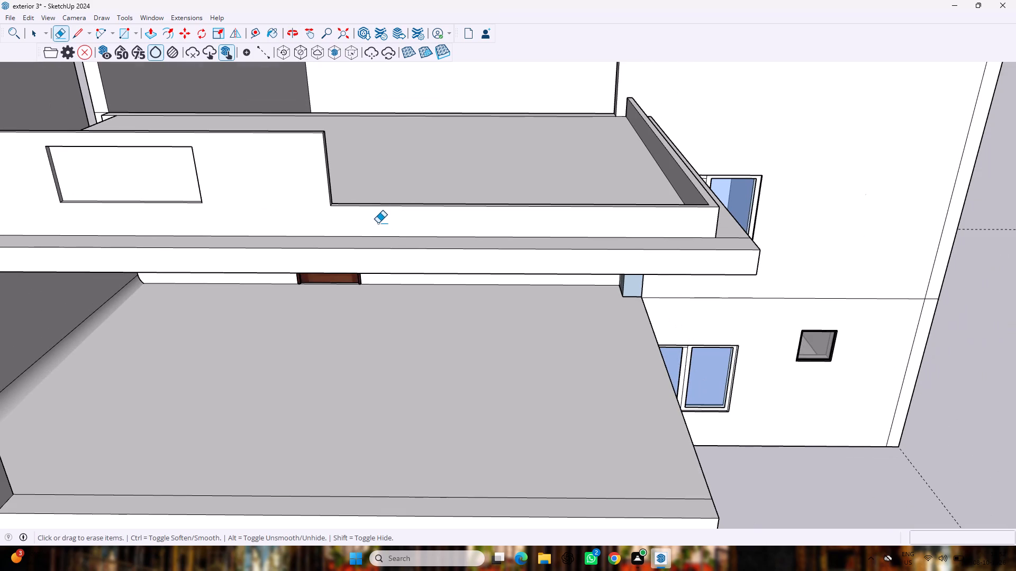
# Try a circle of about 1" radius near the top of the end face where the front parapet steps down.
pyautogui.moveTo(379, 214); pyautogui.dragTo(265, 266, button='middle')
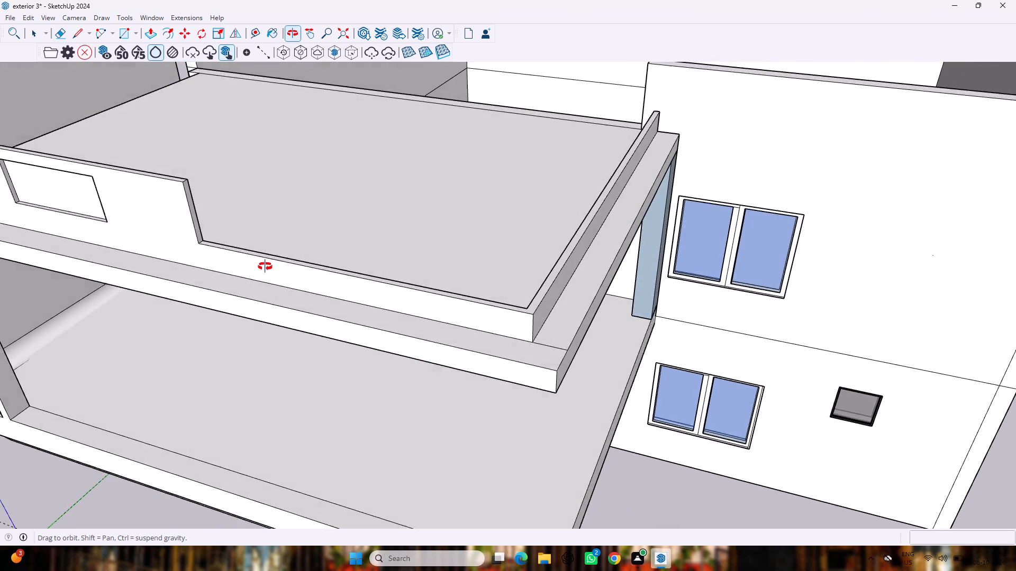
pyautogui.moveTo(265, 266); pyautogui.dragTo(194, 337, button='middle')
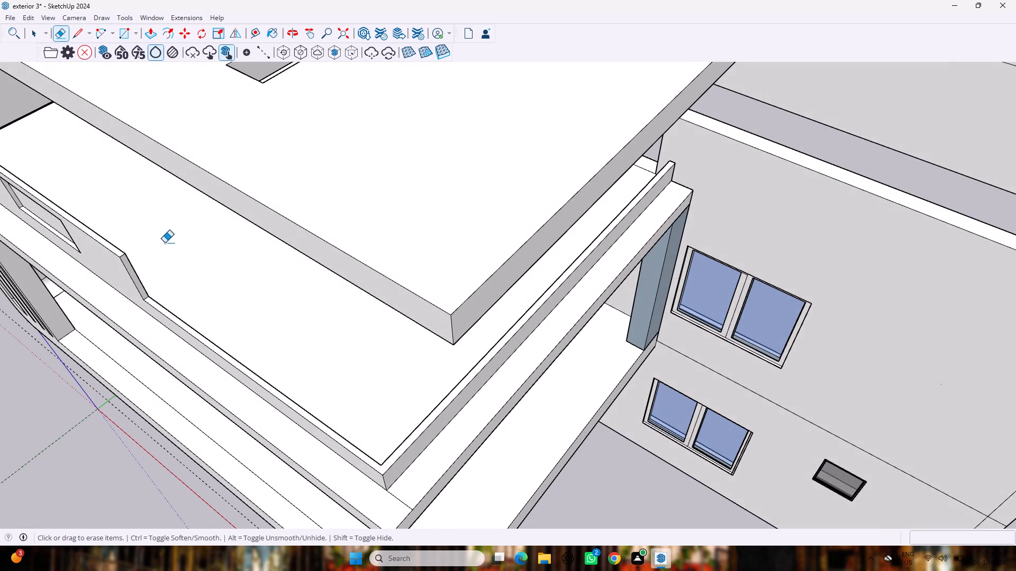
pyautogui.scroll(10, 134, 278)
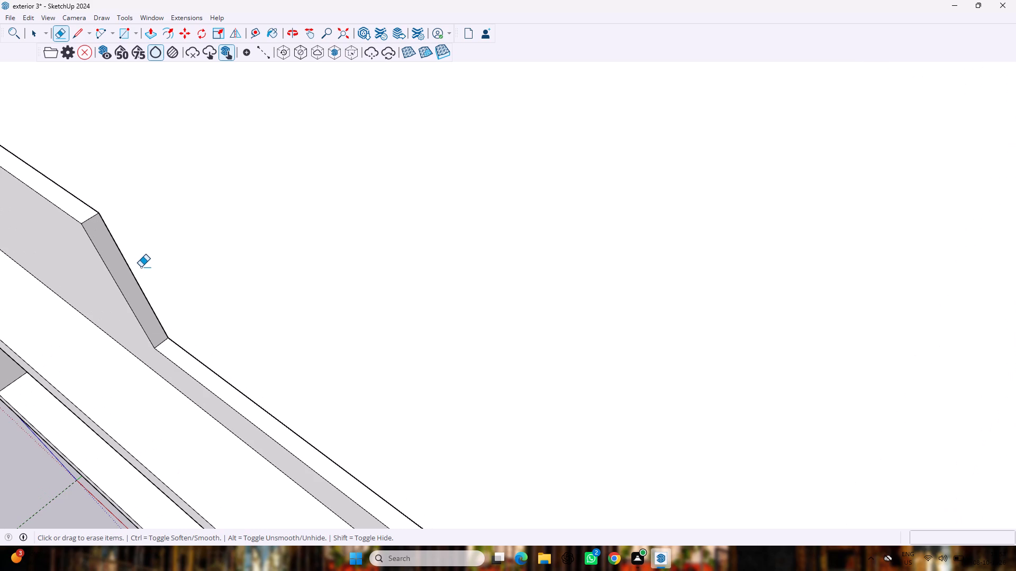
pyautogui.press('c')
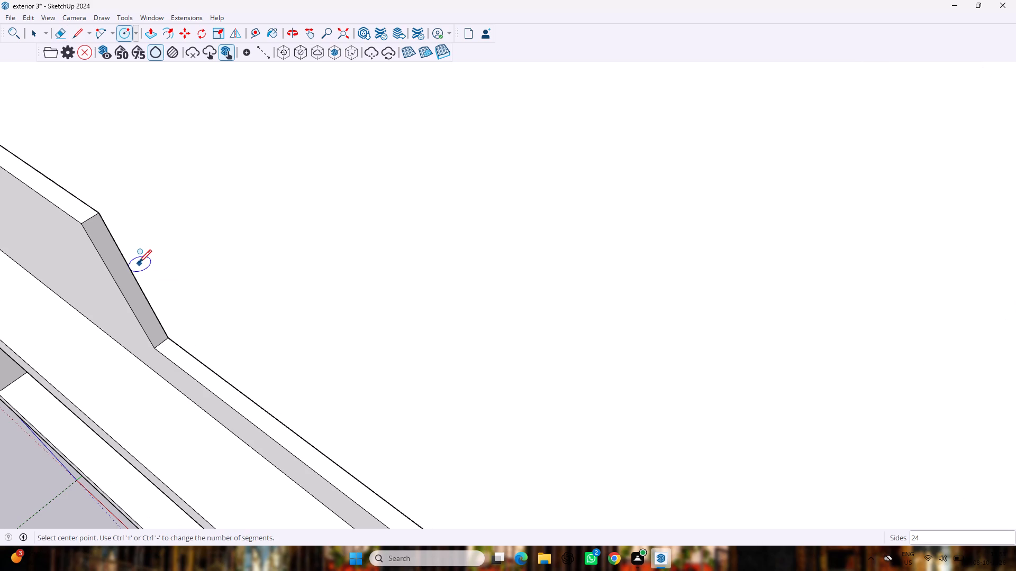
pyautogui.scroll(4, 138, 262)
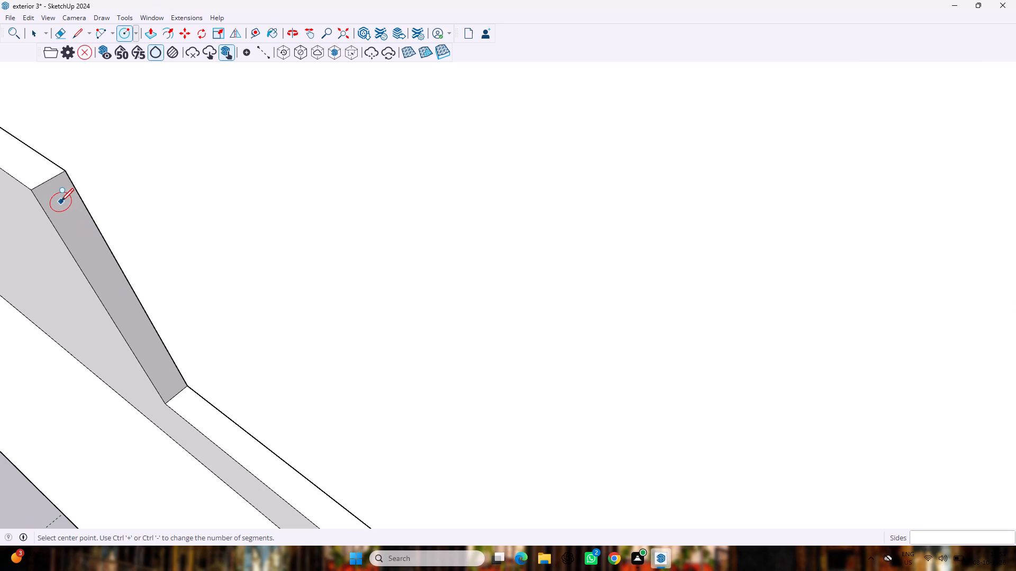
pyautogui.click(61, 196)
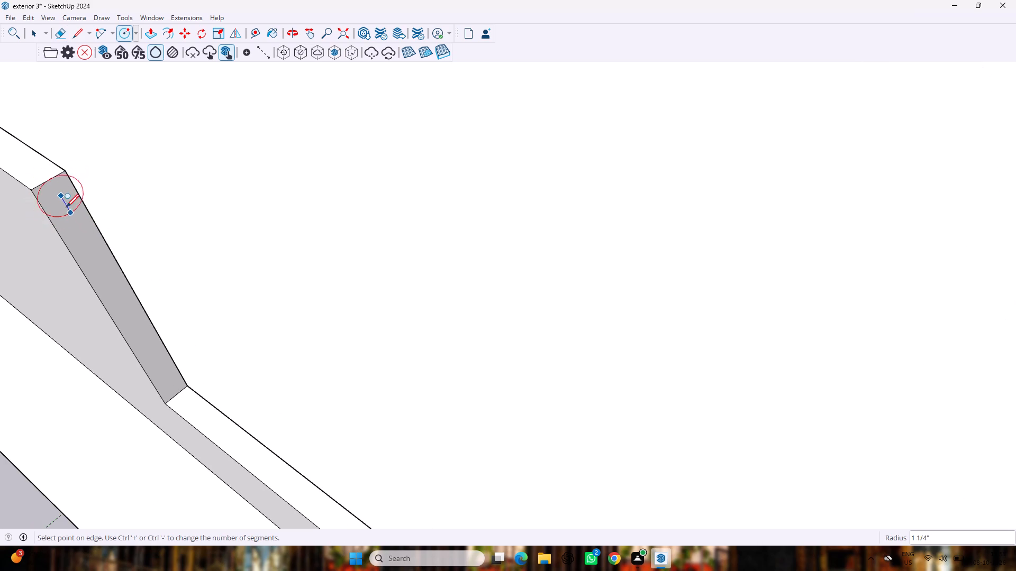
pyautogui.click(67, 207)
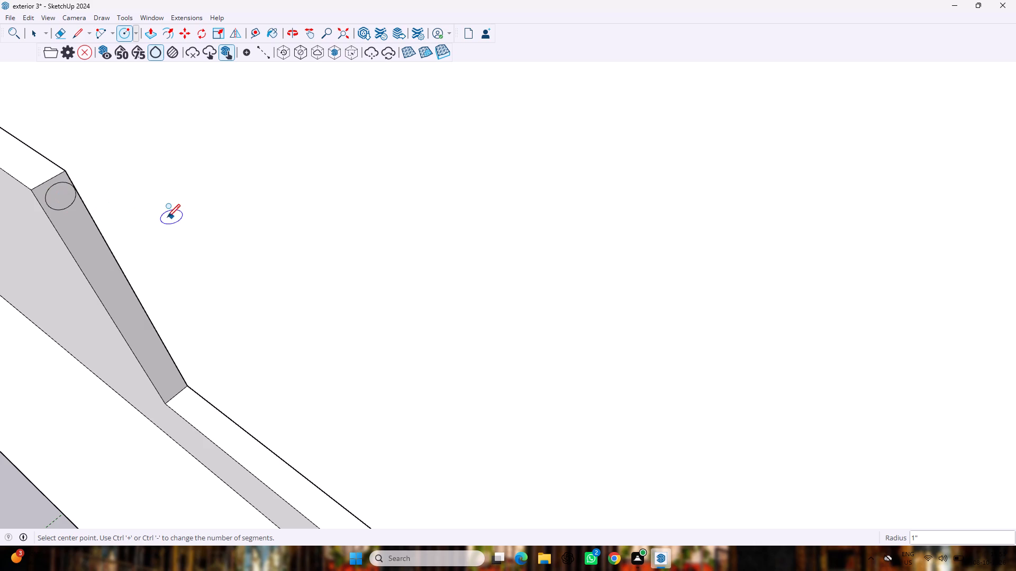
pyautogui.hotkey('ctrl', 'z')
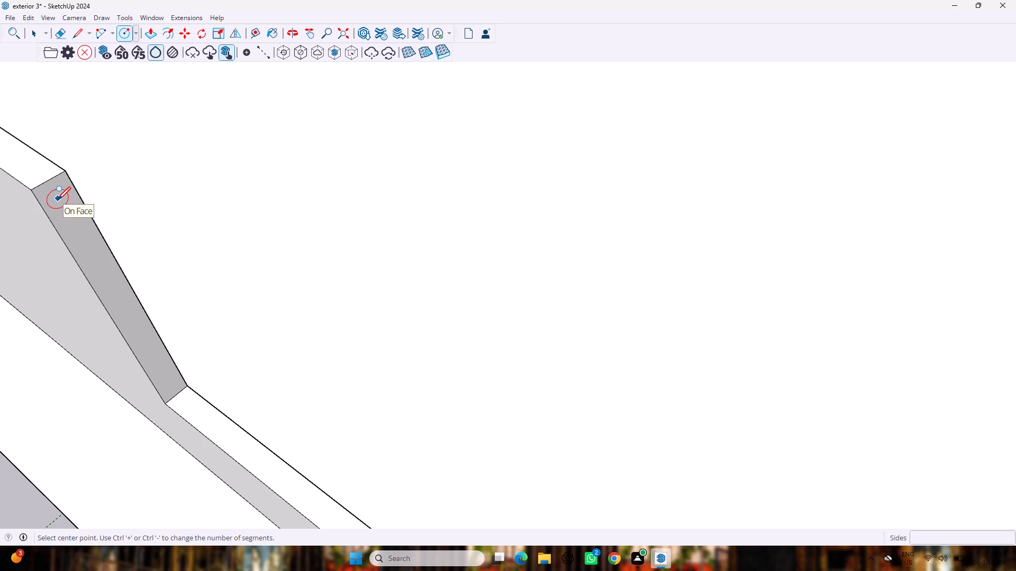
# Draw a circle of about 11/16" radius near the top of the stepped parapet's end face.
pyautogui.click(58, 199)
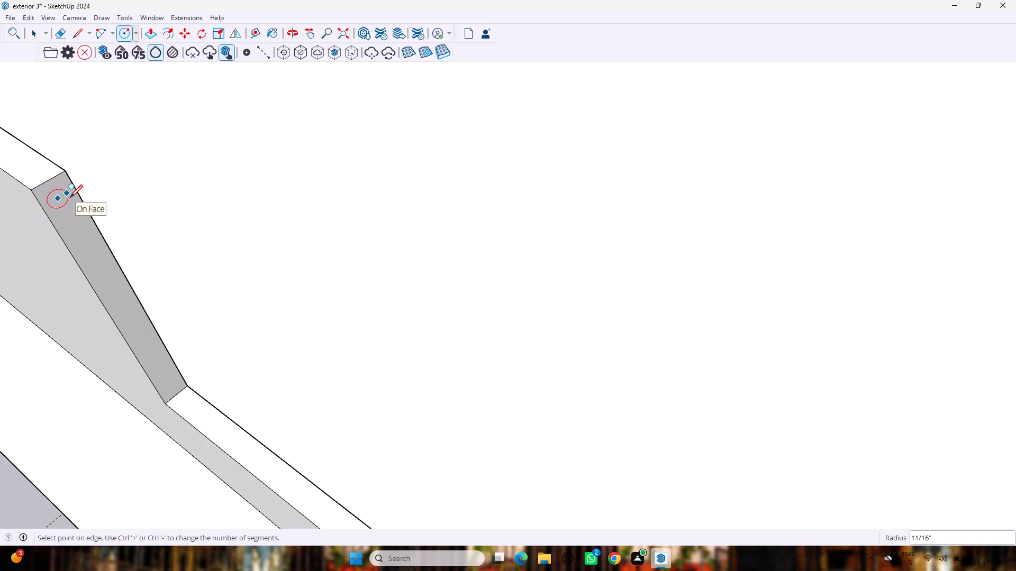
pyautogui.click(70, 197)
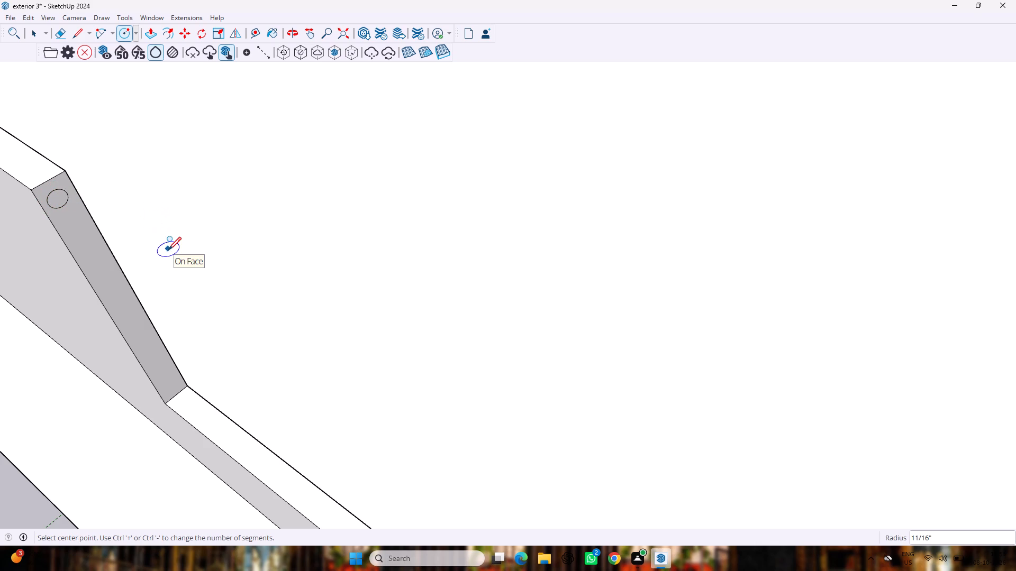
# Pull the circle out about 9 1/2" with Push/Pull to start a round rail above the lowered front parapet.
pyautogui.press('space')
pyautogui.press('p')
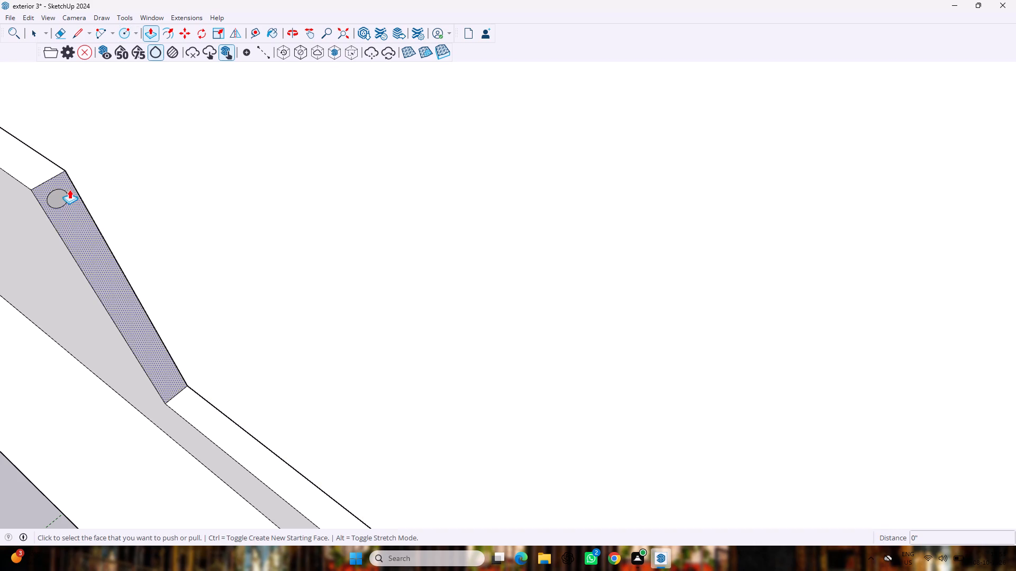
pyautogui.moveTo(54, 196); pyautogui.dragTo(138, 262)
# Extend the round rail's free end about 4' 5 13/16" further along the lowered front parapet with Push/Pull.
pyautogui.moveTo(138, 256); pyautogui.dragTo(142, 255, button='middle')
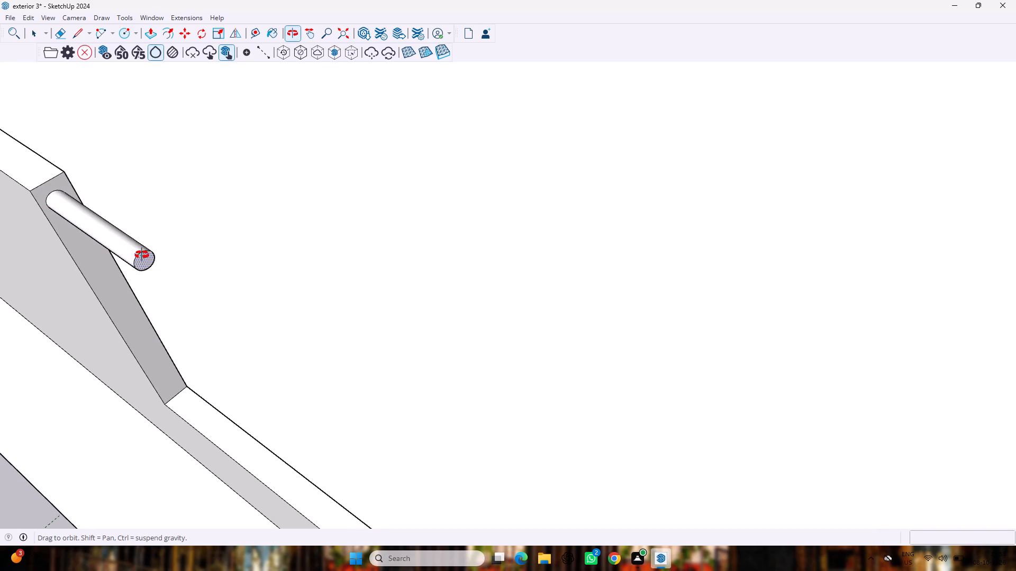
pyautogui.moveTo(142, 255); pyautogui.dragTo(253, 146, button='middle')
pyautogui.scroll(-8, 253, 145)
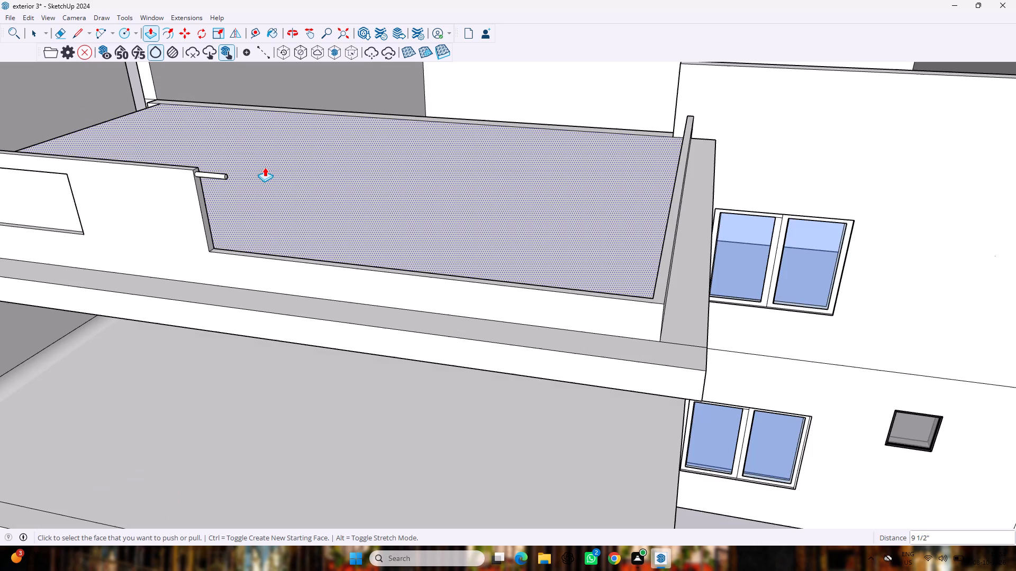
pyautogui.scroll(7, 265, 167)
pyautogui.scroll(-4, 265, 167)
pyautogui.scroll(6, 204, 177)
pyautogui.moveTo(201, 176); pyautogui.dragTo(199, 180, button='middle')
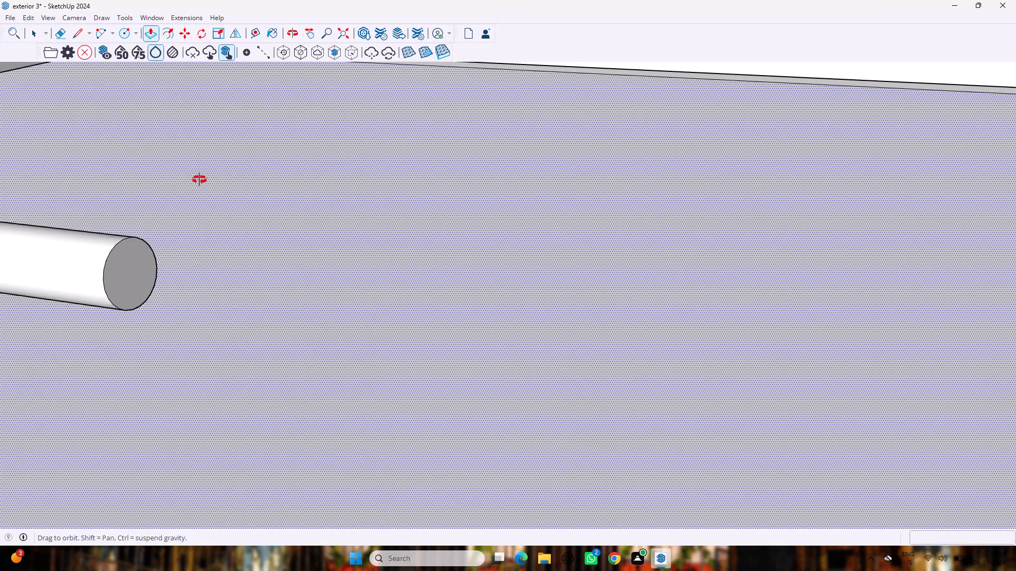
pyautogui.moveTo(199, 180); pyautogui.dragTo(185, 183, button='middle')
pyautogui.scroll(-10, 185, 183)
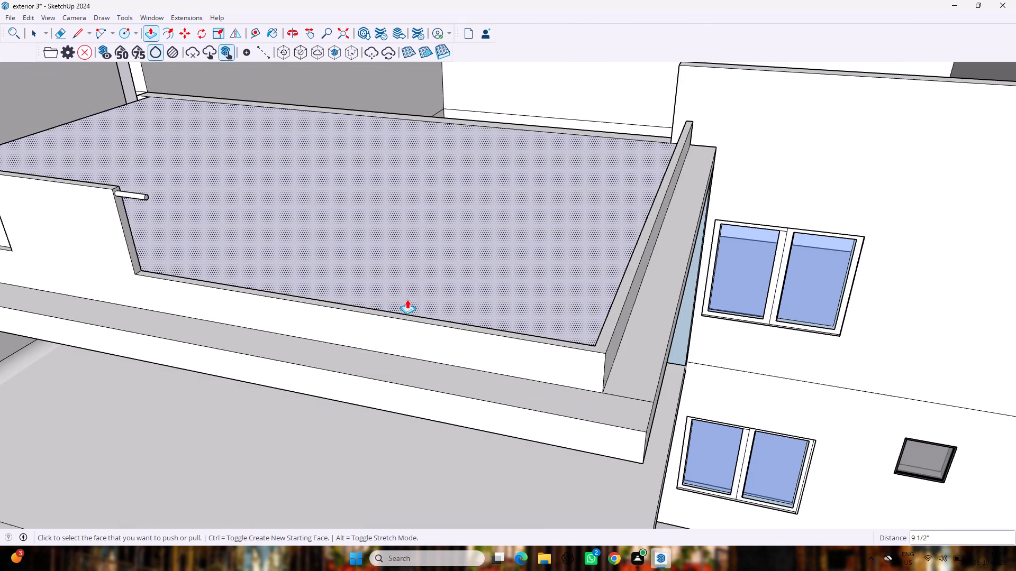
pyautogui.moveTo(471, 306); pyautogui.dragTo(261, 226, button='middle')
pyautogui.scroll(4, 130, 88)
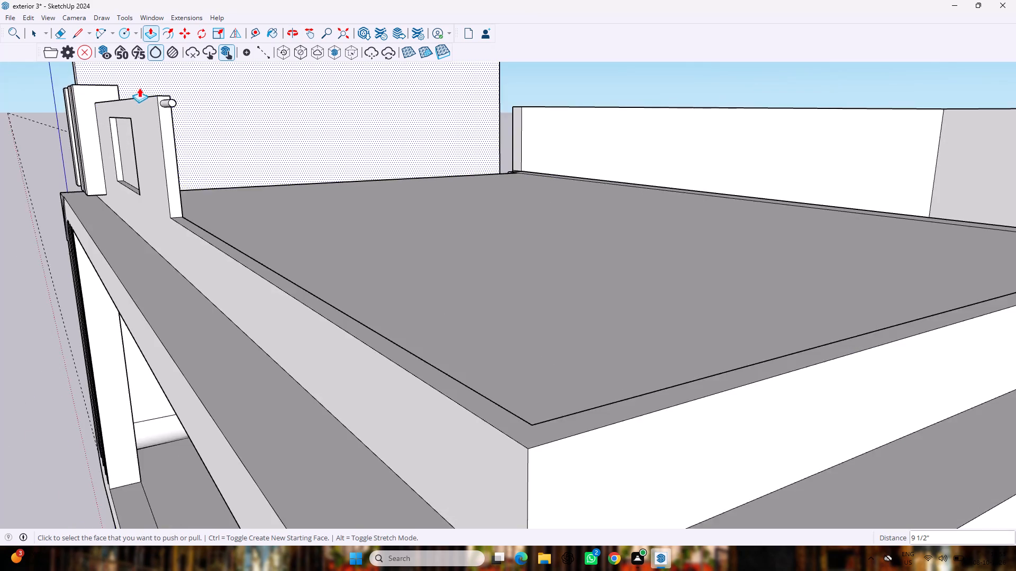
pyautogui.scroll(3, 139, 88)
pyautogui.moveTo(213, 116); pyautogui.dragTo(528, 282)
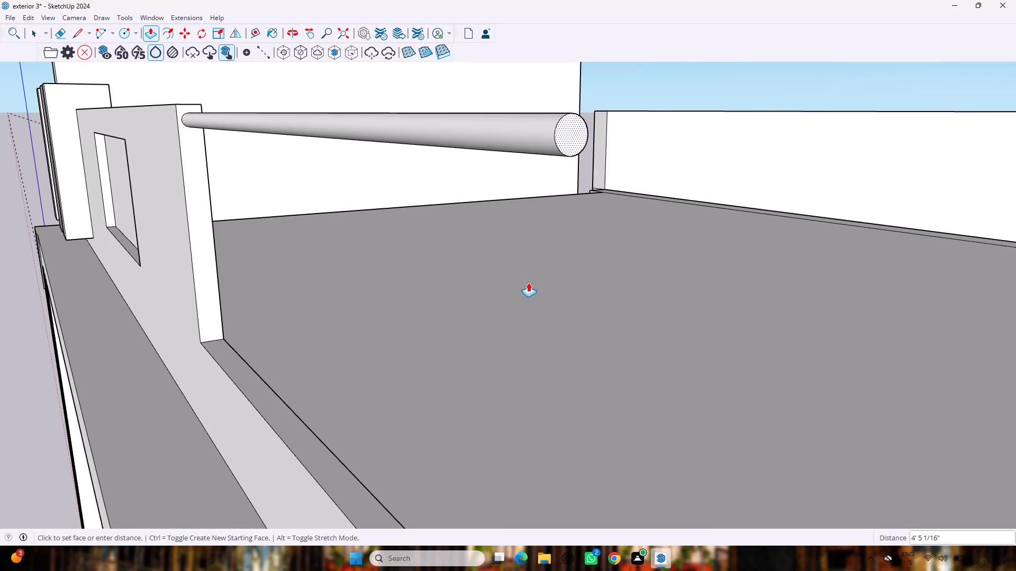
pyautogui.moveTo(528, 282); pyautogui.dragTo(542, 285)
# Extend the rail's free end about another 3' 5 5/8" towards the balcony corner with Push/Pull.
pyautogui.scroll(-9, 533, 266)
pyautogui.scroll(4, 625, 288)
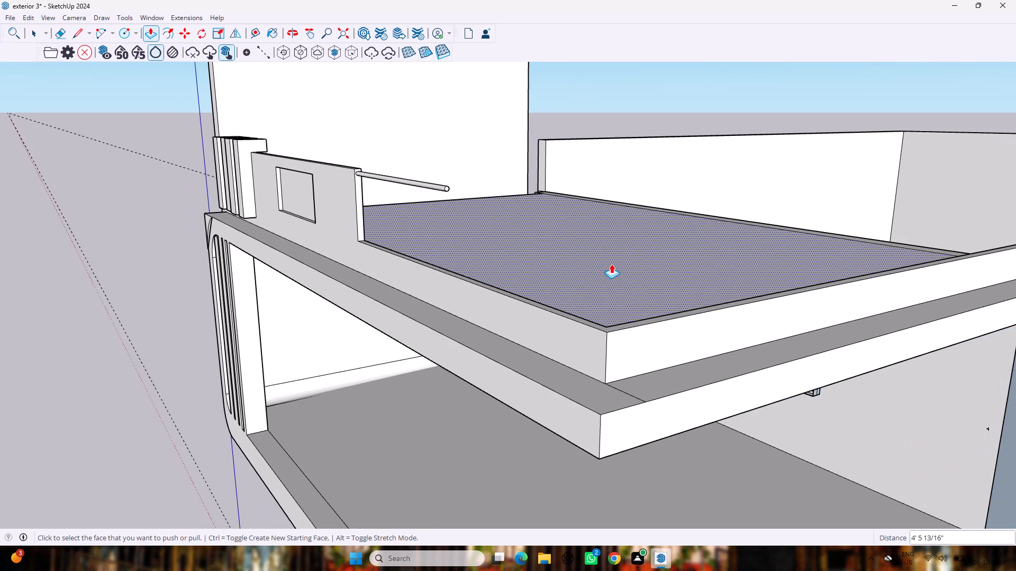
pyautogui.scroll(3, 454, 186)
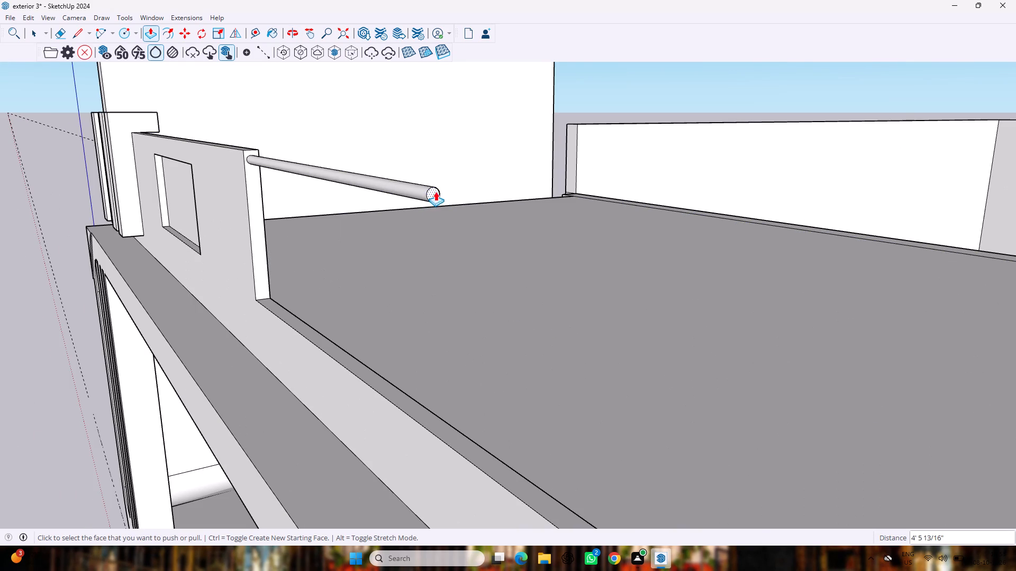
pyautogui.moveTo(436, 192); pyautogui.dragTo(781, 436)
# Extend the rail's free end about another 3' towards the balcony corner with Push/Pull.
pyautogui.scroll(-7, 774, 419)
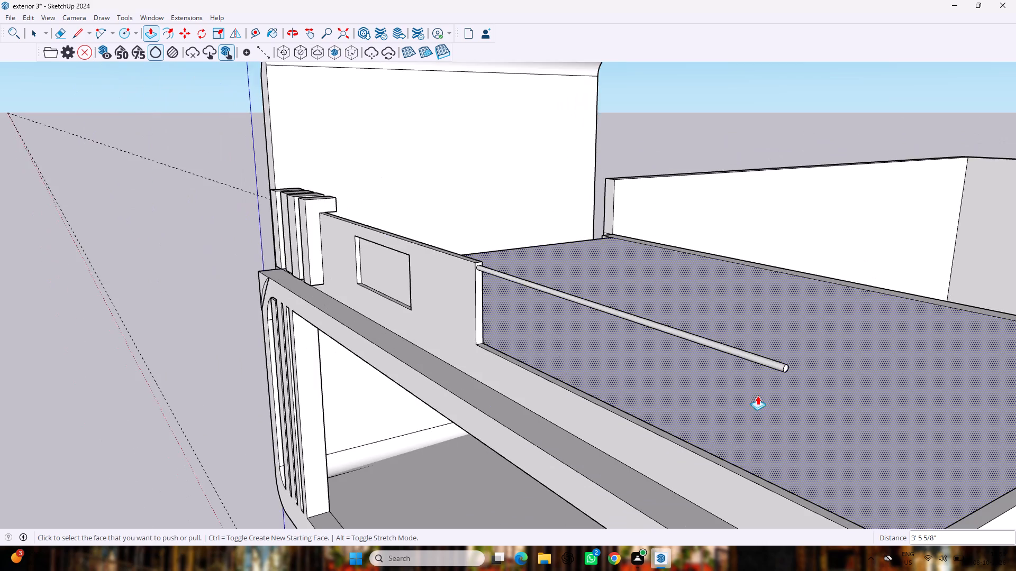
pyautogui.scroll(-6, 786, 431)
pyautogui.moveTo(790, 429); pyautogui.dragTo(638, 385, button='middle')
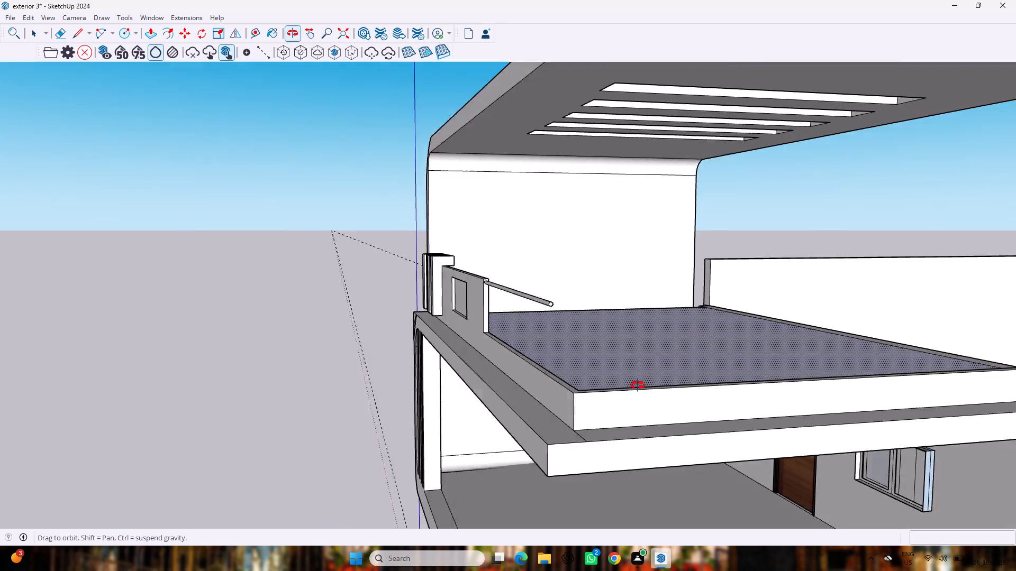
pyautogui.moveTo(638, 385); pyautogui.dragTo(580, 388, button='middle')
pyautogui.scroll(4, 104, 402)
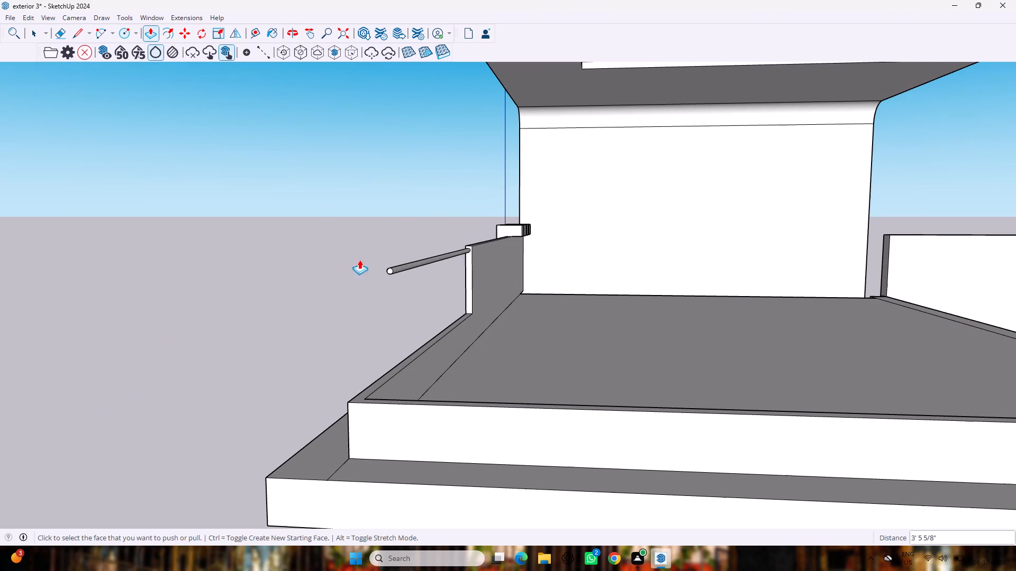
pyautogui.moveTo(391, 263); pyautogui.dragTo(378, 294)
pyautogui.scroll(3, 372, 282)
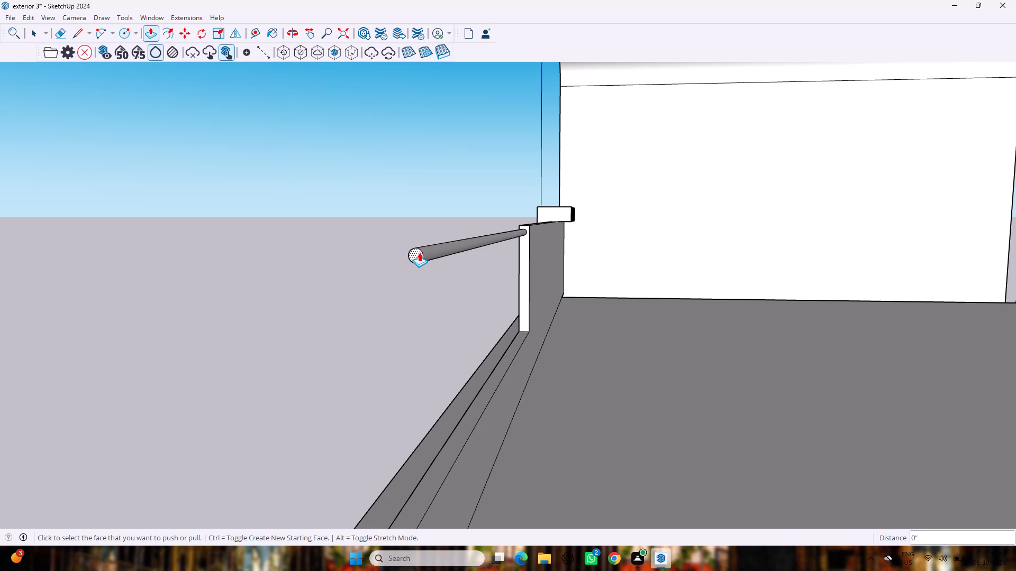
pyautogui.moveTo(419, 252); pyautogui.dragTo(253, 353)
# Push the rail's free end back about 8 13/16" to align with the lowered parapet's outer corner.
pyautogui.scroll(-8, 250, 348)
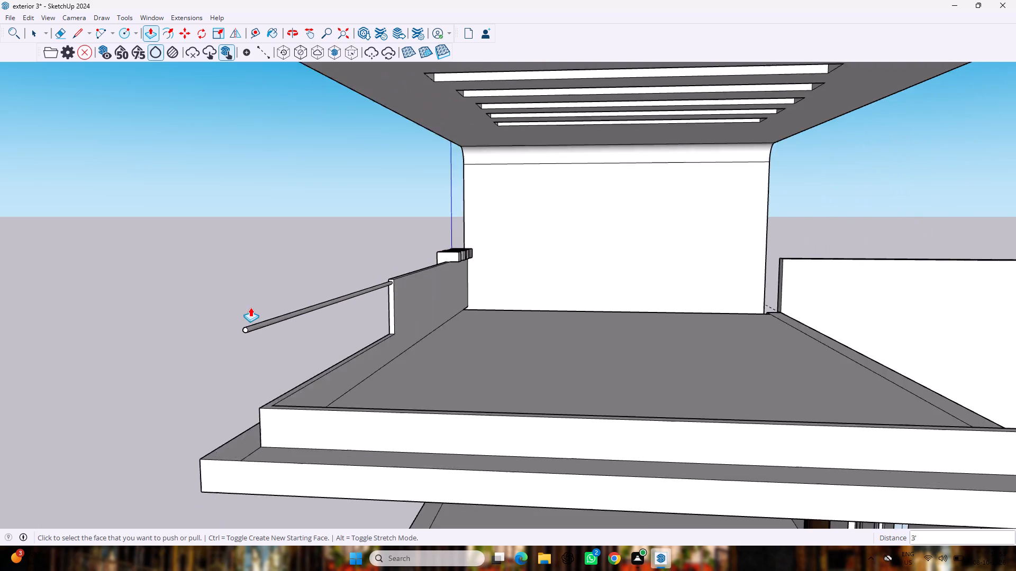
pyautogui.scroll(4, 213, 360)
pyautogui.moveTo(224, 364); pyautogui.dragTo(293, 338, button='middle')
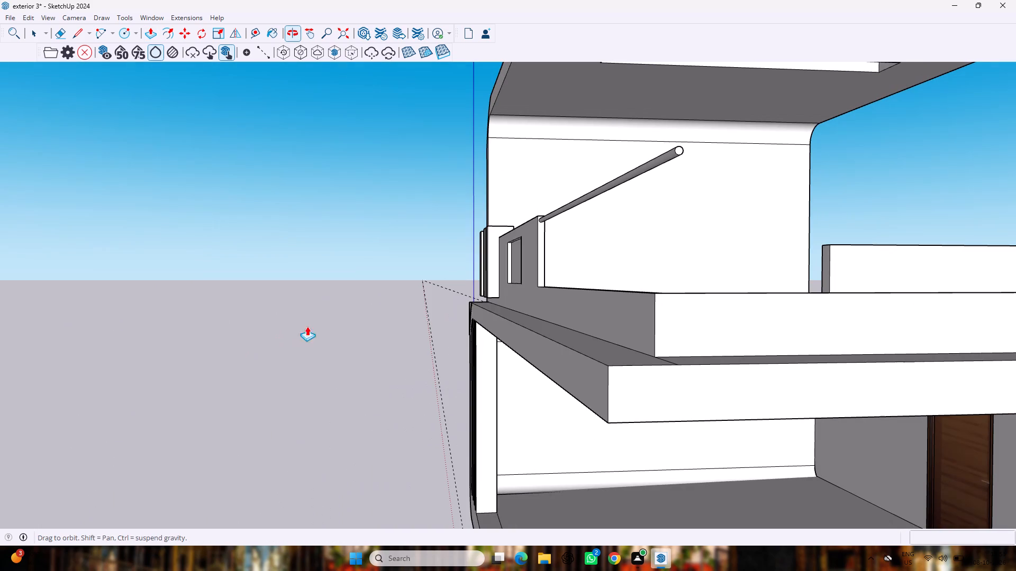
pyautogui.moveTo(681, 235); pyautogui.dragTo(684, 299, button='middle')
pyautogui.scroll(-4, 678, 283)
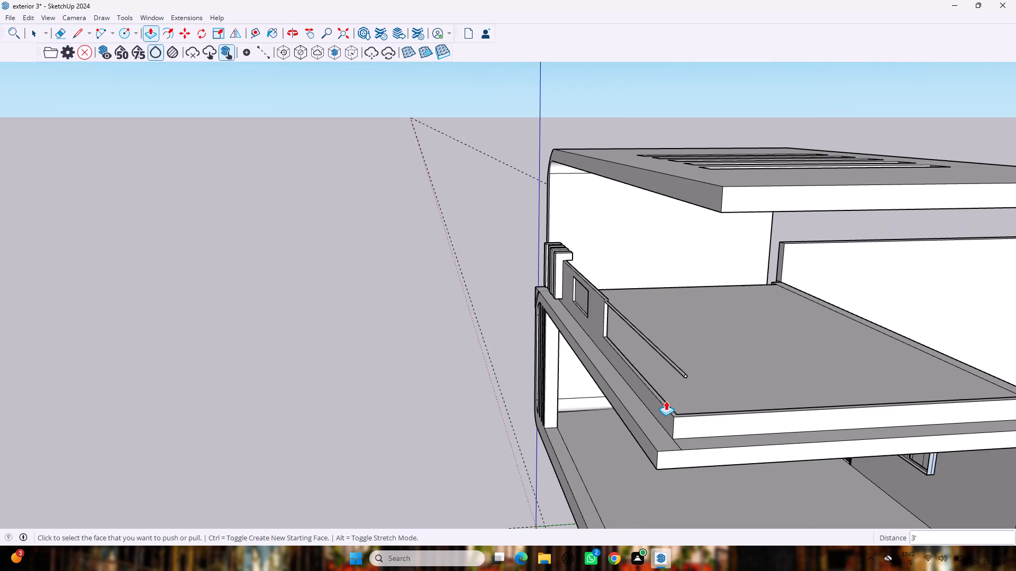
pyautogui.scroll(1, 670, 388)
pyautogui.moveTo(685, 402); pyautogui.dragTo(686, 336, button='middle')
pyautogui.scroll(1, 677, 267)
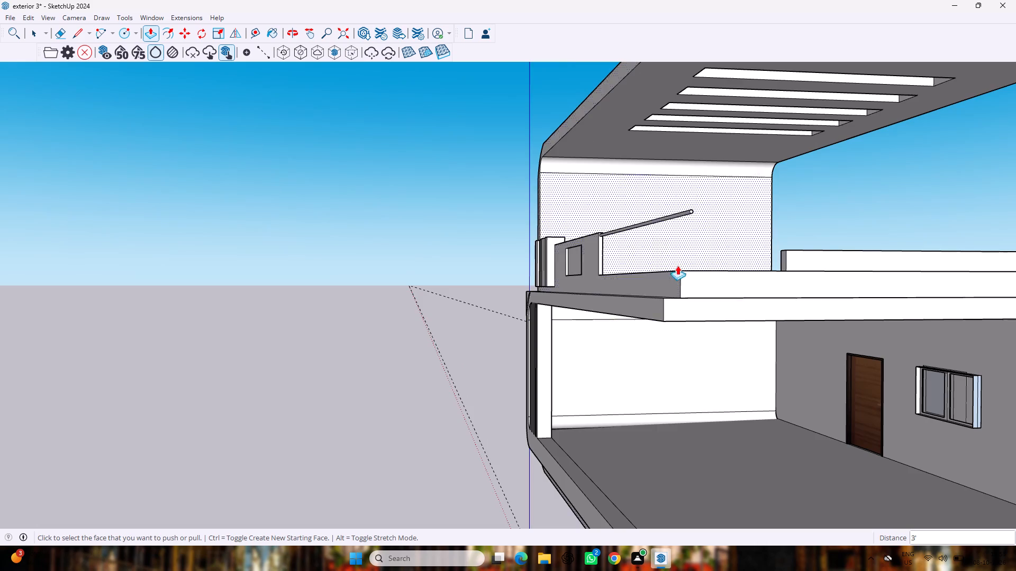
pyautogui.scroll(3, 677, 265)
pyautogui.scroll(-2, 719, 98)
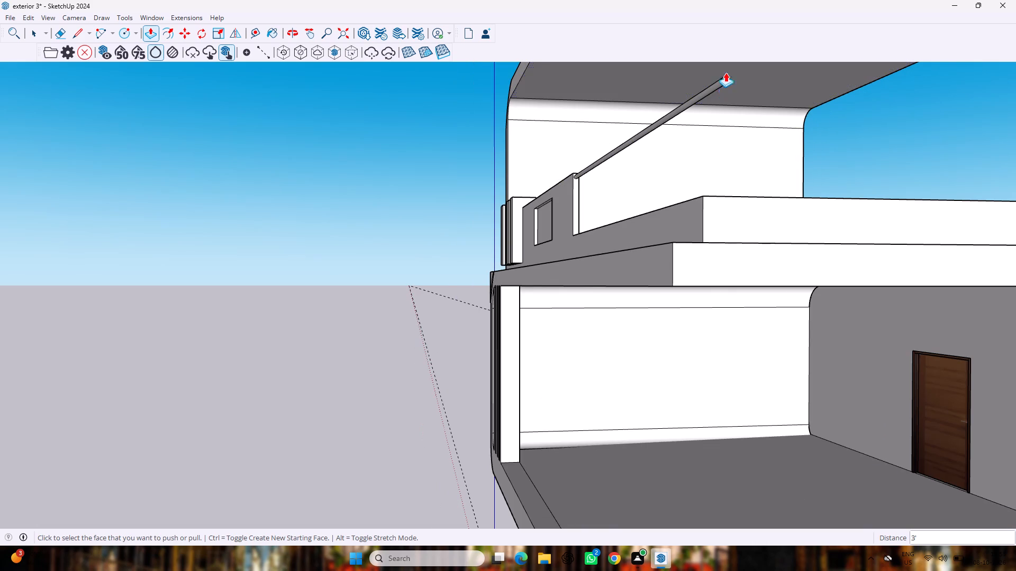
pyautogui.scroll(2, 726, 72)
pyautogui.moveTo(725, 83); pyautogui.dragTo(724, 103)
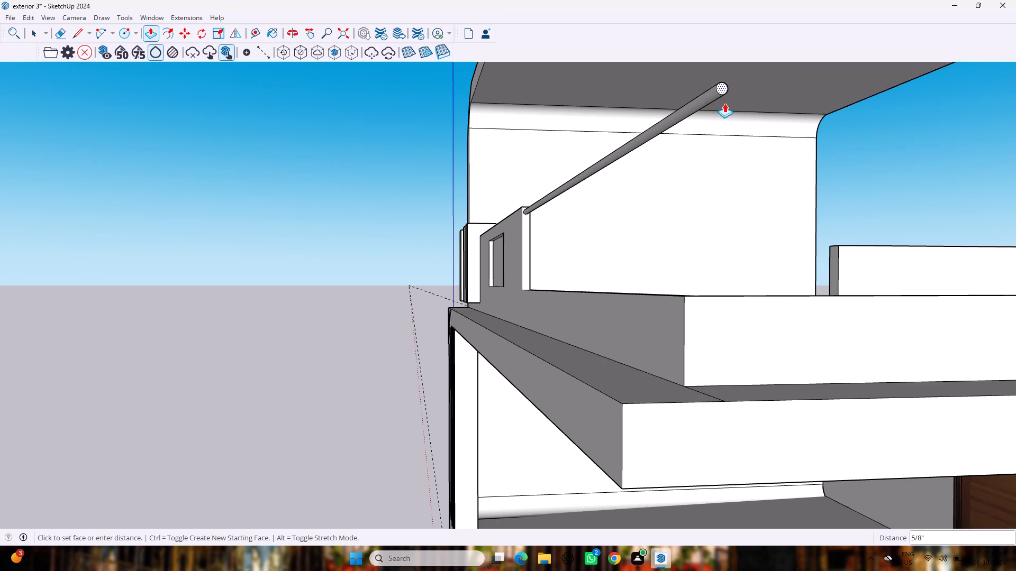
pyautogui.moveTo(724, 103); pyautogui.dragTo(685, 298)
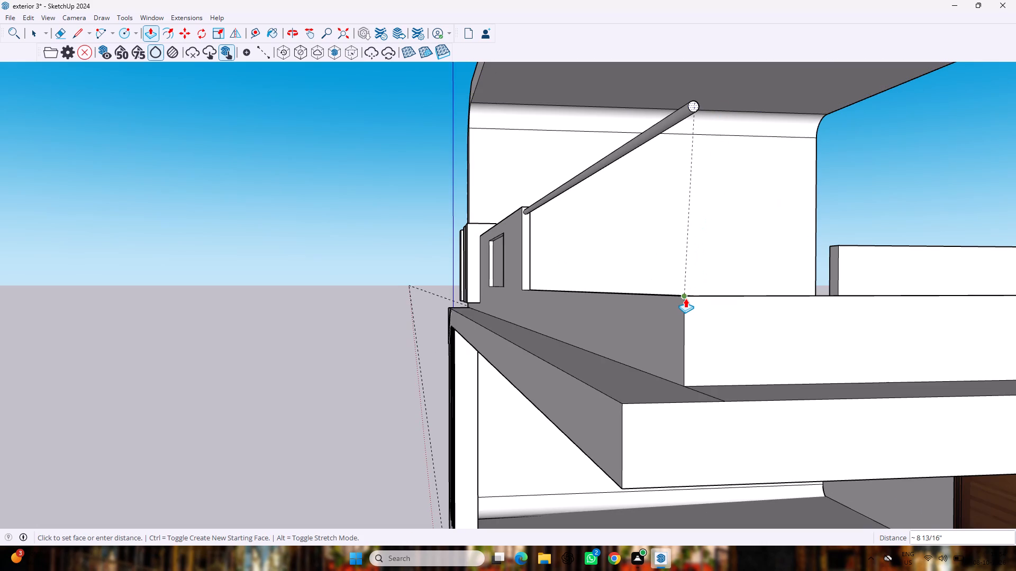
pyautogui.moveTo(685, 298); pyautogui.dragTo(684, 298)
# Examine the round rail's free end and its position relative to the balcony's outer corner and adjoining side parapet.
pyautogui.moveTo(721, 186); pyautogui.dragTo(729, 261, button='middle')
pyautogui.scroll(-7, 726, 257)
pyautogui.moveTo(730, 288); pyautogui.dragTo(405, 270, button='middle')
pyautogui.moveTo(178, 278); pyautogui.dragTo(654, 281, button='middle')
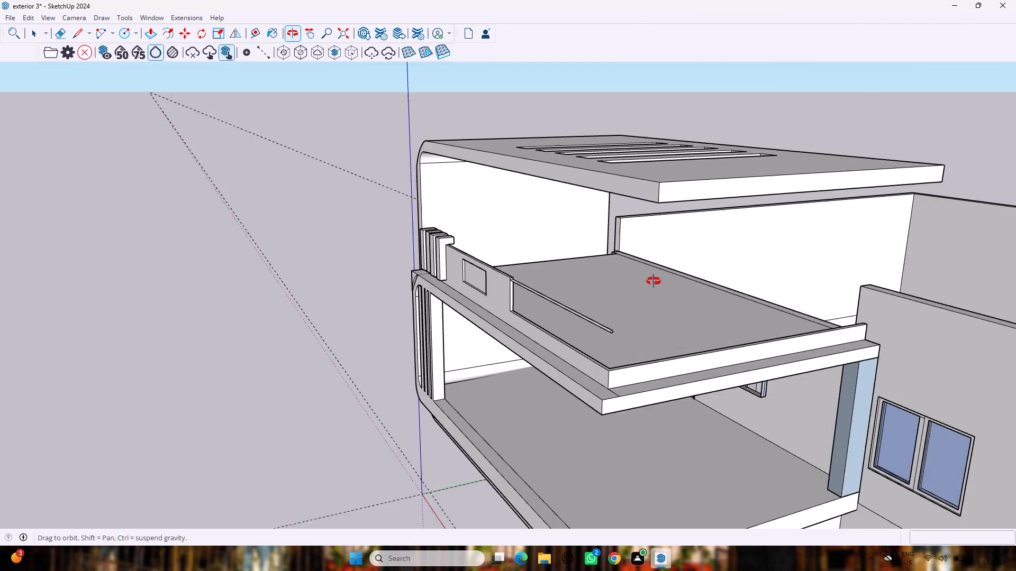
pyautogui.moveTo(654, 281); pyautogui.dragTo(792, 252, button='middle')
pyautogui.scroll(6, 794, 242)
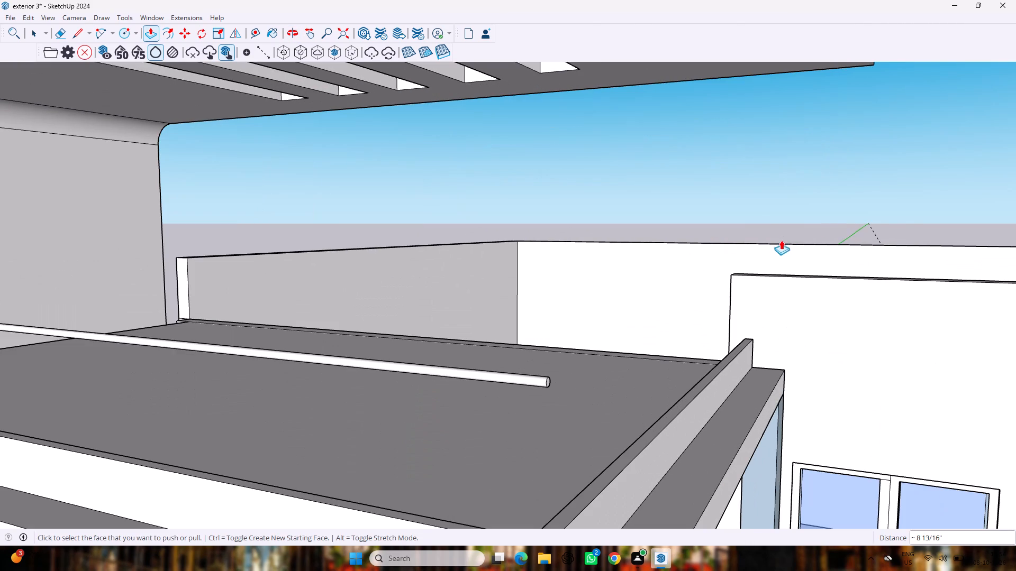
pyautogui.scroll(2, 759, 290)
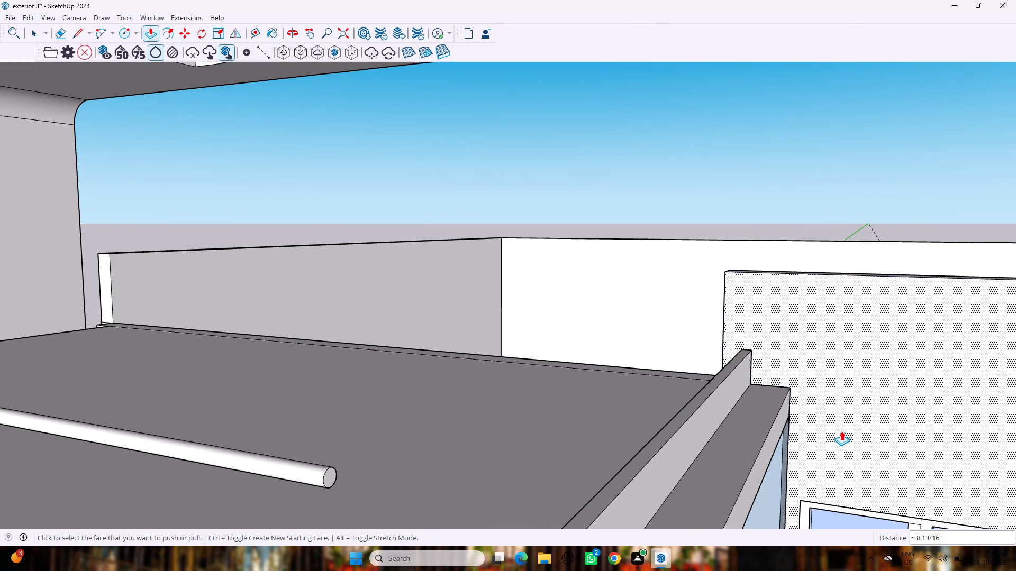
pyautogui.press('c')
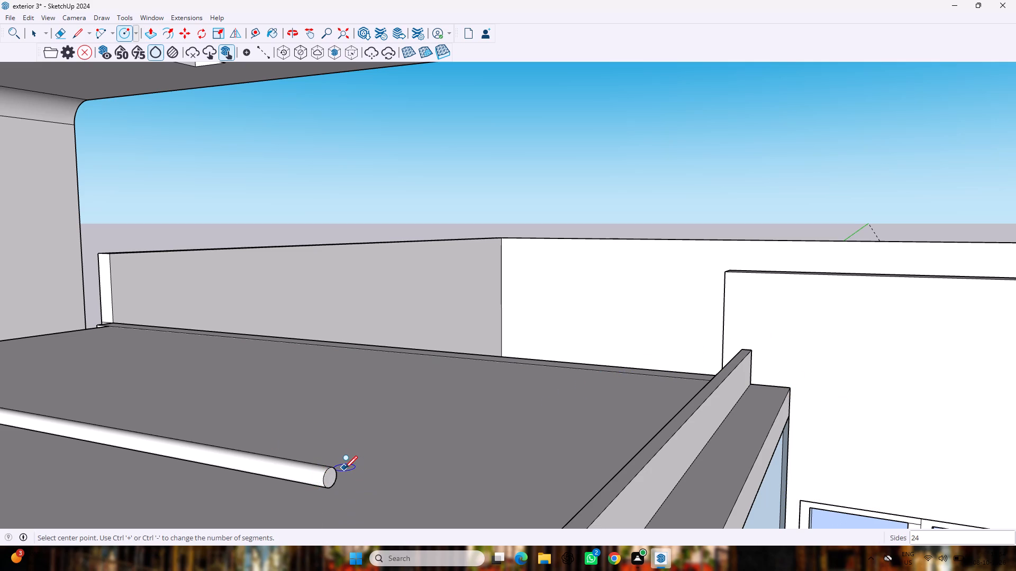
pyautogui.press('l')
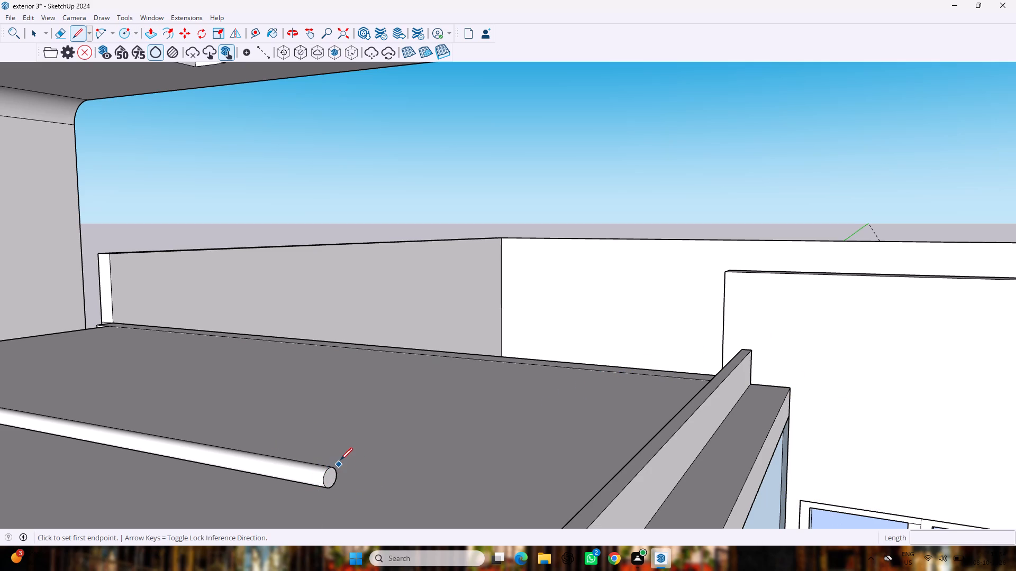
pyautogui.press('p')
pyautogui.moveTo(348, 443); pyautogui.dragTo(215, 444, button='middle')
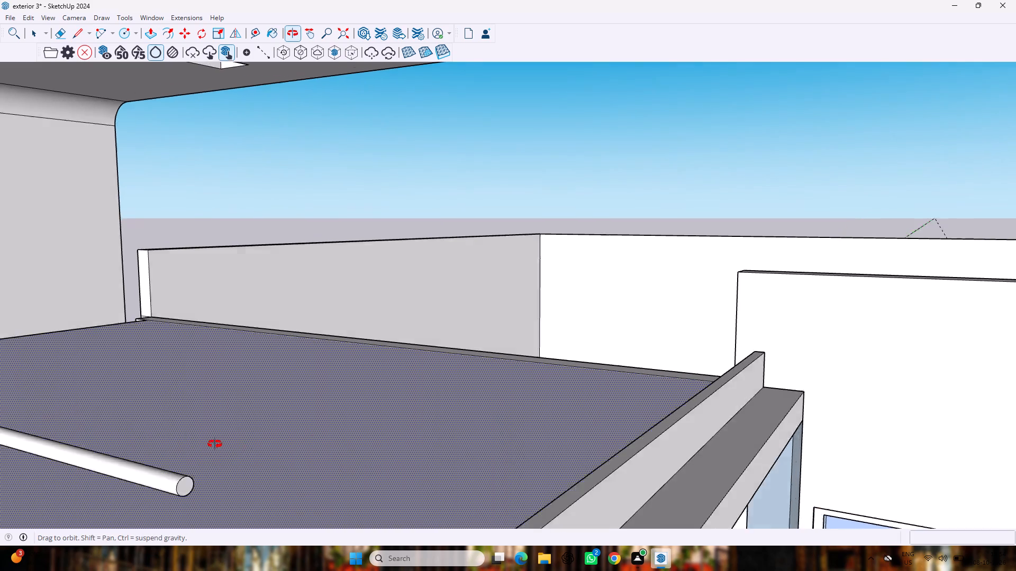
pyautogui.moveTo(215, 444); pyautogui.dragTo(135, 440, button='middle')
pyautogui.scroll(-11, 125, 438)
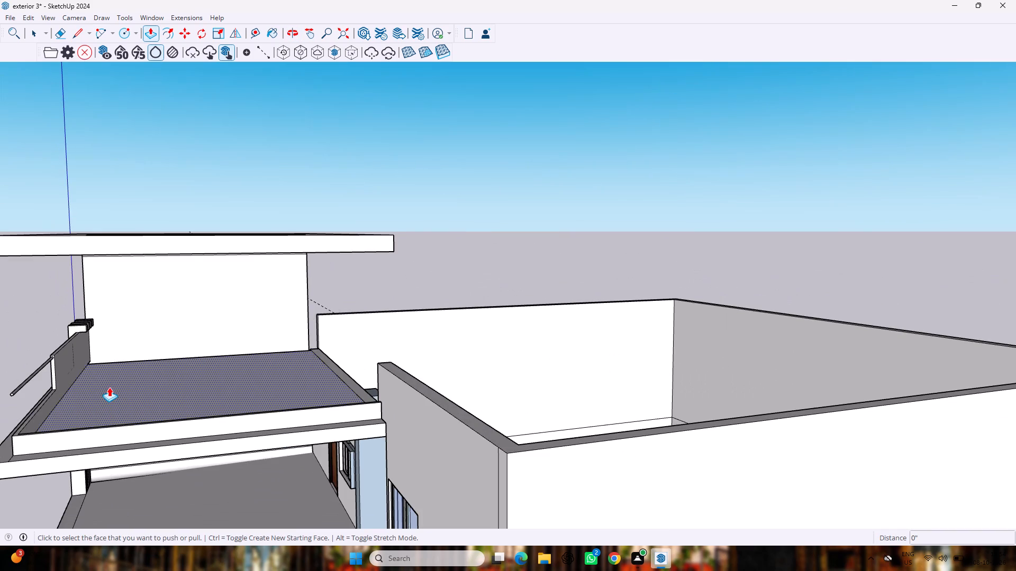
pyautogui.moveTo(109, 387); pyautogui.dragTo(17, 372, button='middle')
pyautogui.scroll(8, 0, 351)
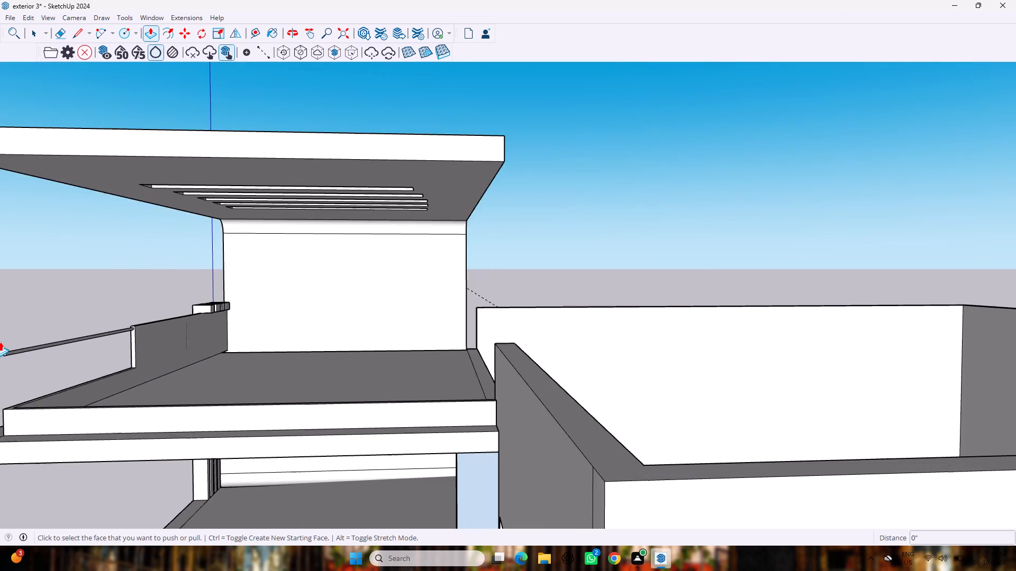
pyautogui.scroll(2, 0, 342)
pyautogui.scroll(-15, 0, 340)
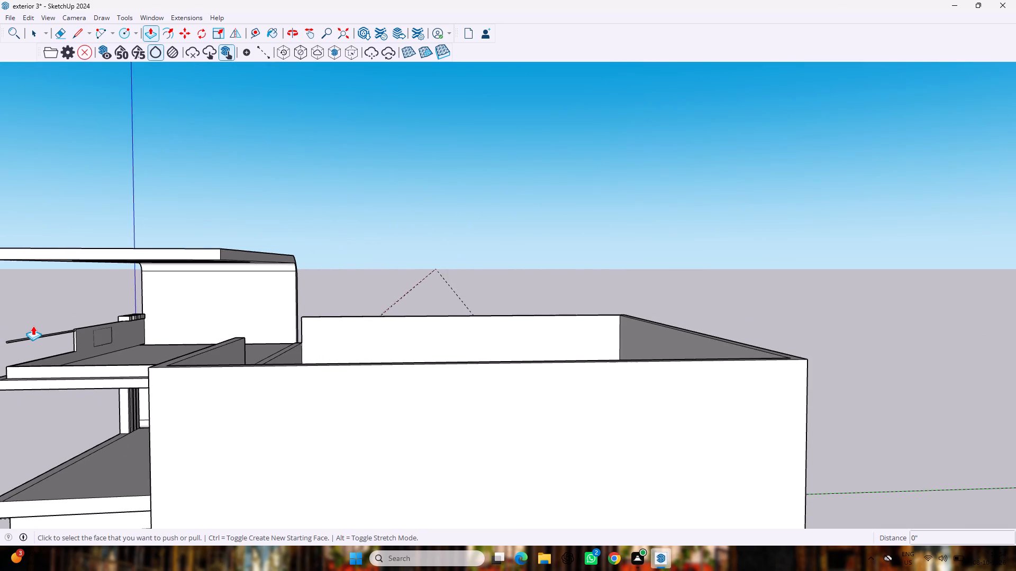
pyautogui.scroll(-4, 33, 326)
pyautogui.scroll(9, 14, 321)
pyautogui.middleClick(7, 324)
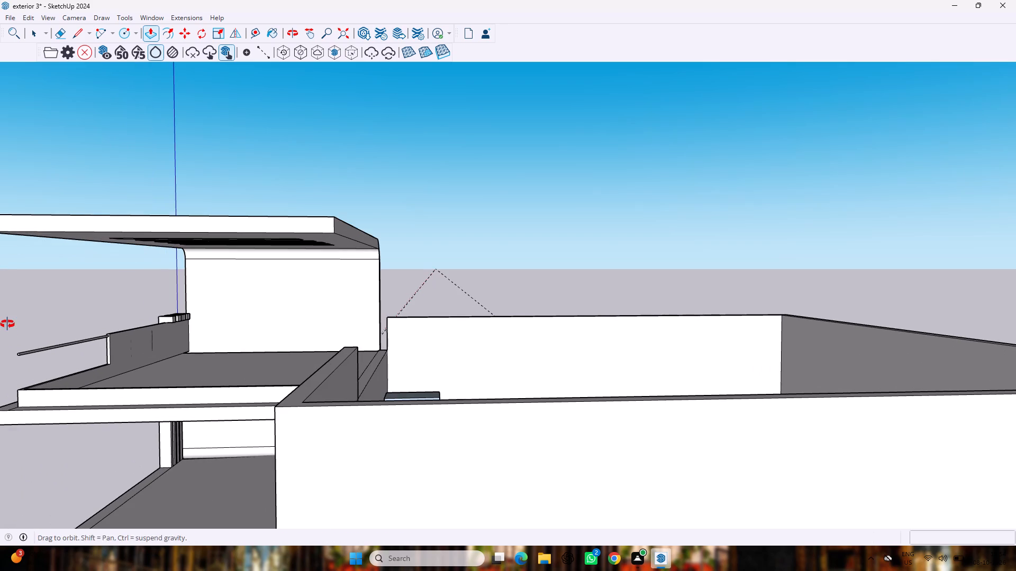
pyautogui.scroll(9, 13, 326)
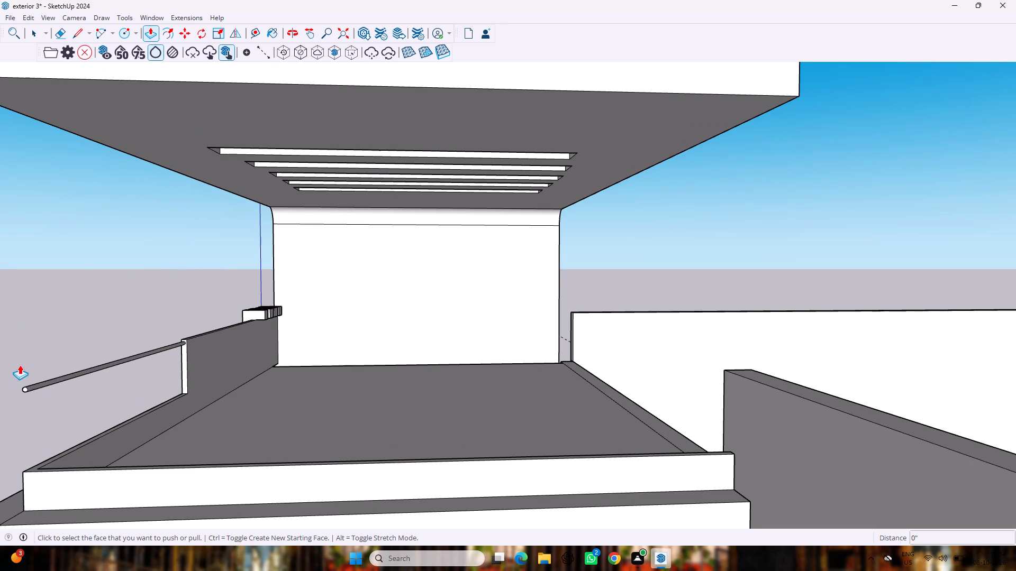
pyautogui.moveTo(18, 366); pyautogui.dragTo(0, 389, button='middle')
pyautogui.scroll(-1, 0, 385)
pyautogui.scroll(2, 0, 384)
pyautogui.scroll(-17, 0, 383)
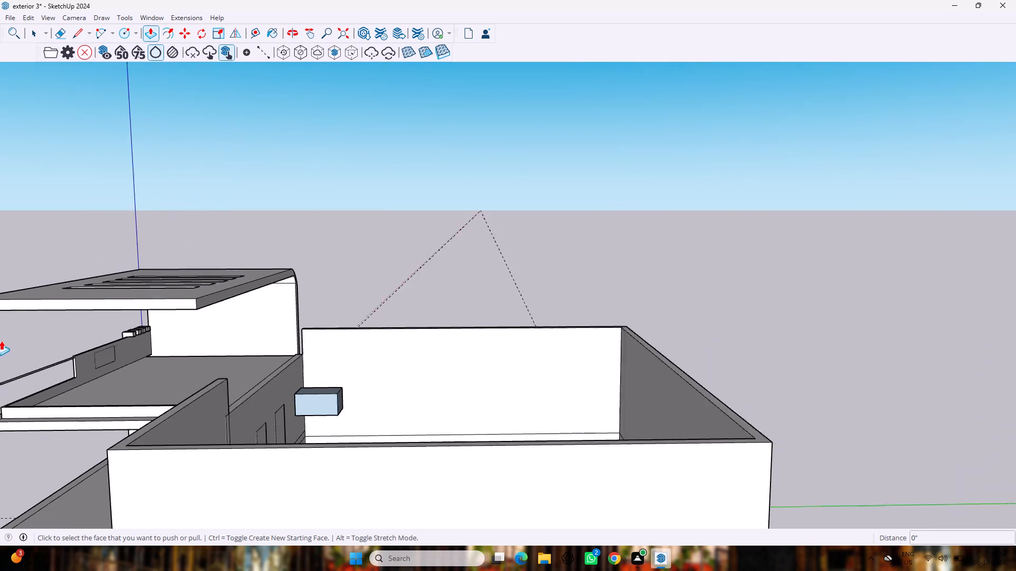
pyautogui.scroll(-19, 1, 340)
pyautogui.scroll(7, 0, 358)
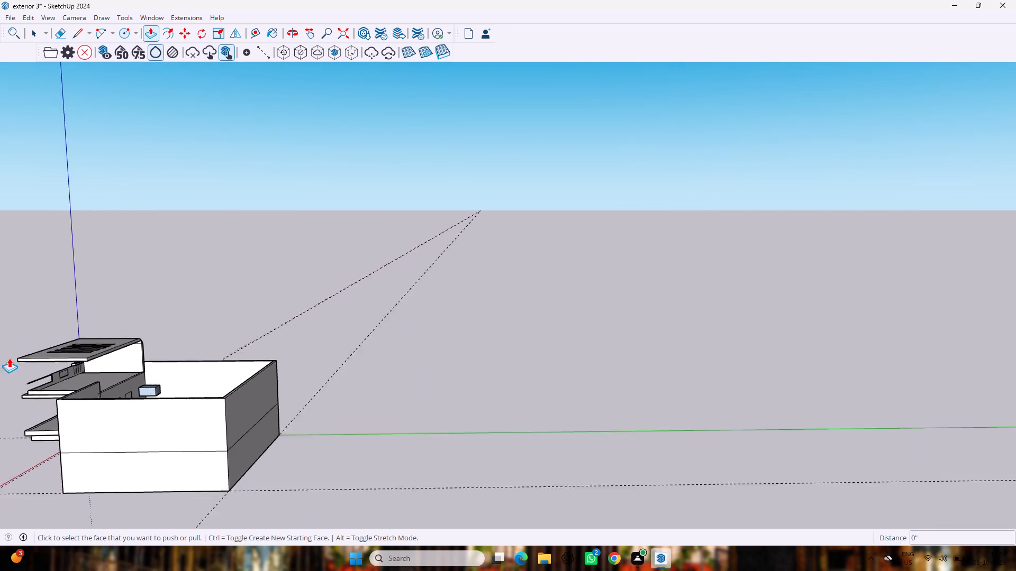
pyautogui.scroll(2, 9, 358)
pyautogui.scroll(9, 74, 397)
pyautogui.scroll(-18, 29, 371)
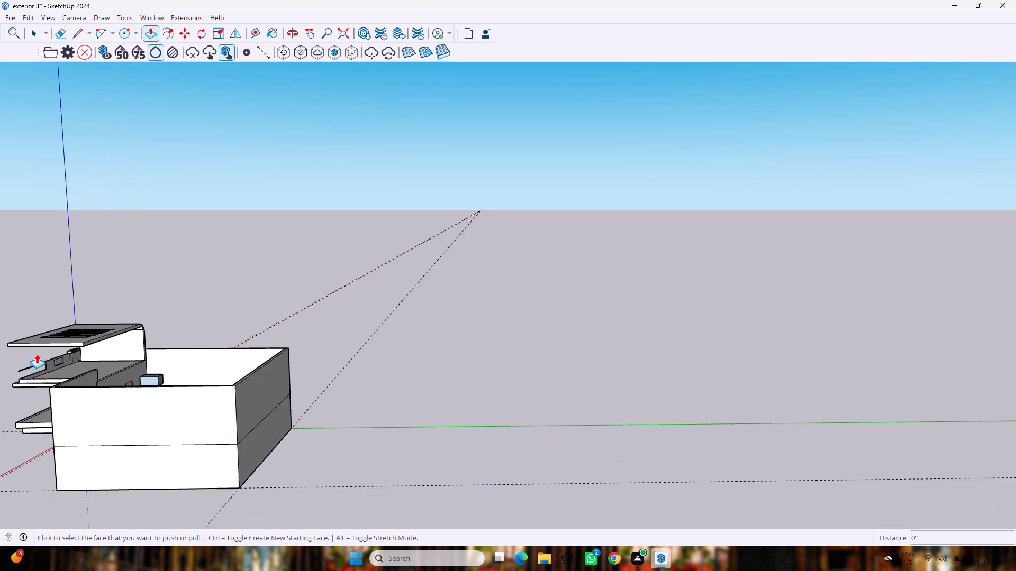
pyautogui.scroll(-9, 38, 342)
pyautogui.scroll(9, 0, 342)
pyautogui.scroll(-2, 0, 342)
pyautogui.scroll(19, 33, 364)
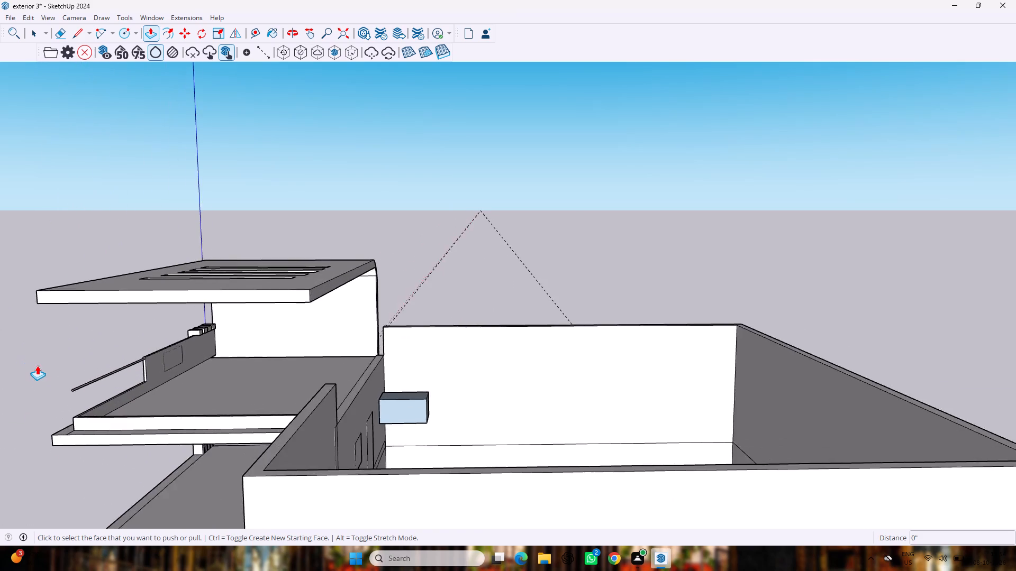
pyautogui.scroll(14, 39, 368)
pyautogui.moveTo(40, 370); pyautogui.dragTo(0, 284, button='middle')
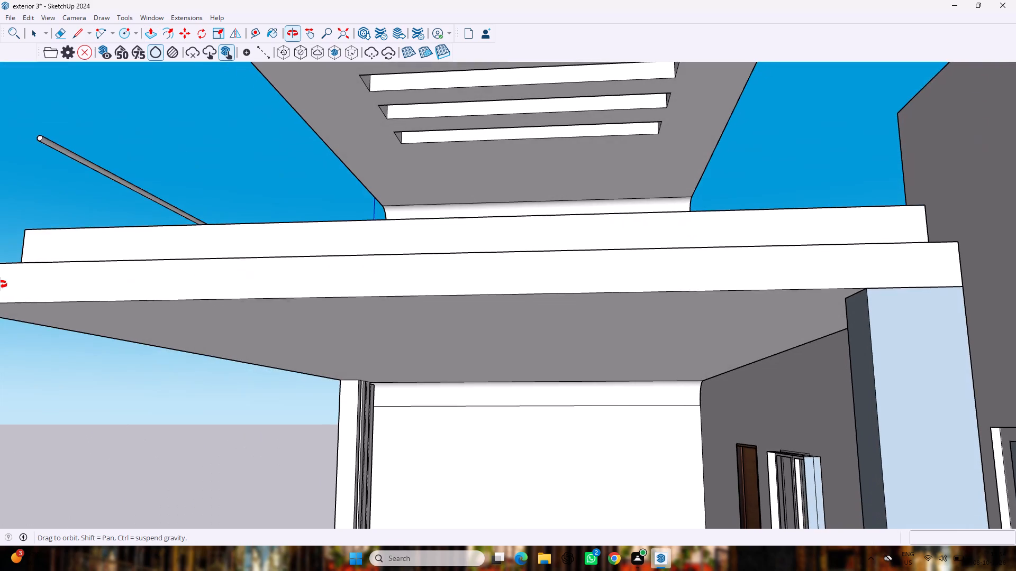
pyautogui.moveTo(0, 284); pyautogui.dragTo(0, 336, button='middle')
pyautogui.scroll(7, 1, 329)
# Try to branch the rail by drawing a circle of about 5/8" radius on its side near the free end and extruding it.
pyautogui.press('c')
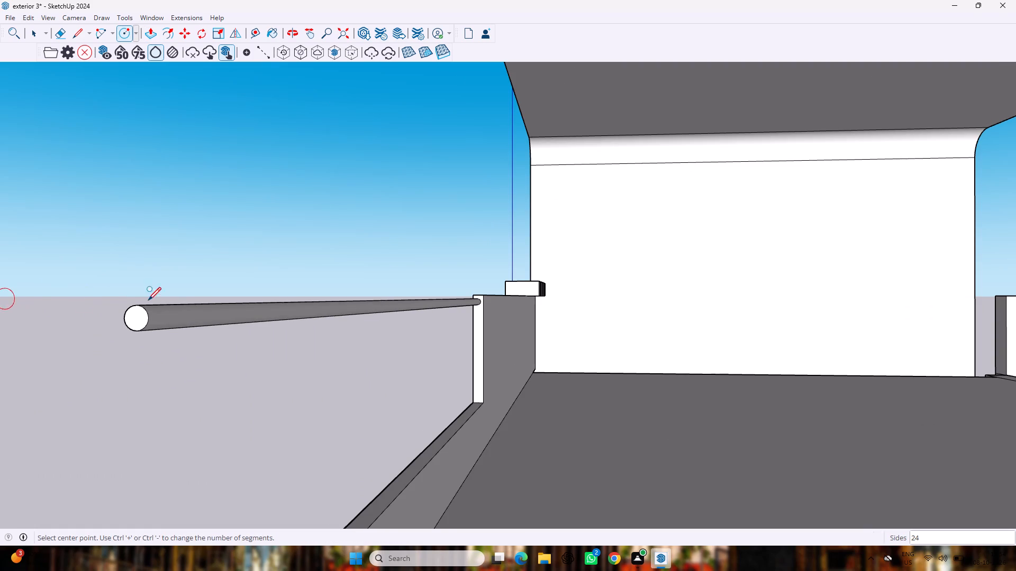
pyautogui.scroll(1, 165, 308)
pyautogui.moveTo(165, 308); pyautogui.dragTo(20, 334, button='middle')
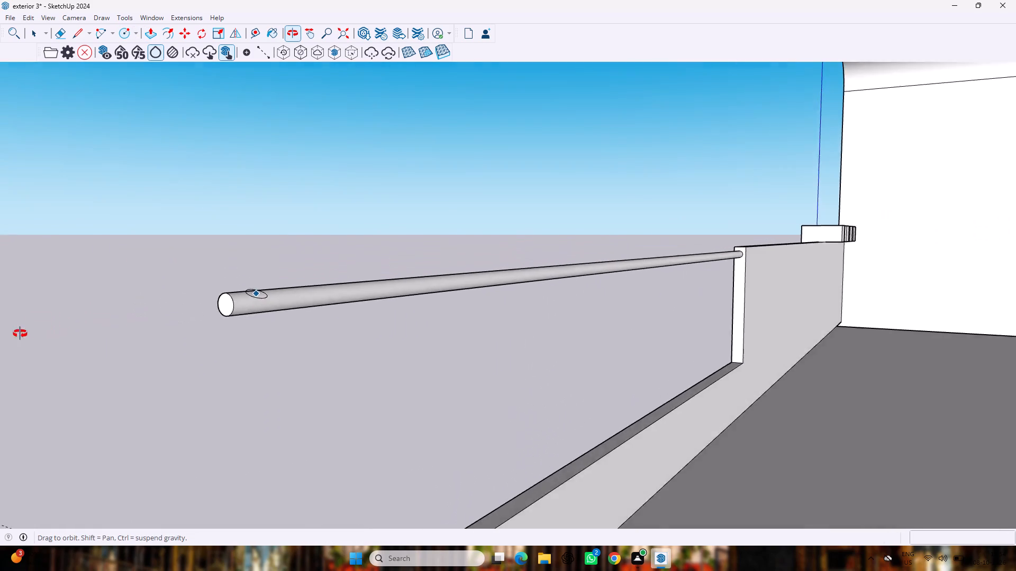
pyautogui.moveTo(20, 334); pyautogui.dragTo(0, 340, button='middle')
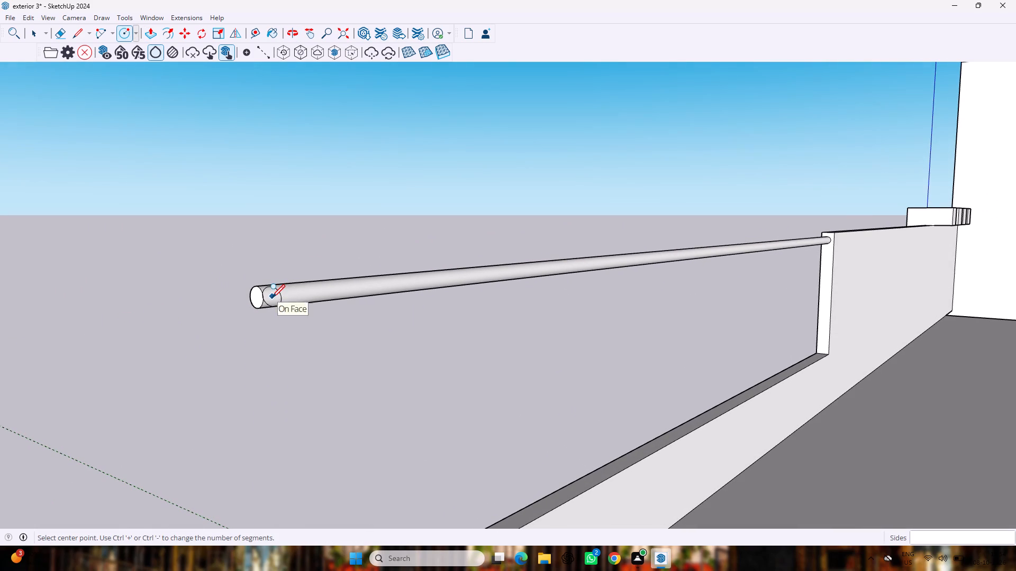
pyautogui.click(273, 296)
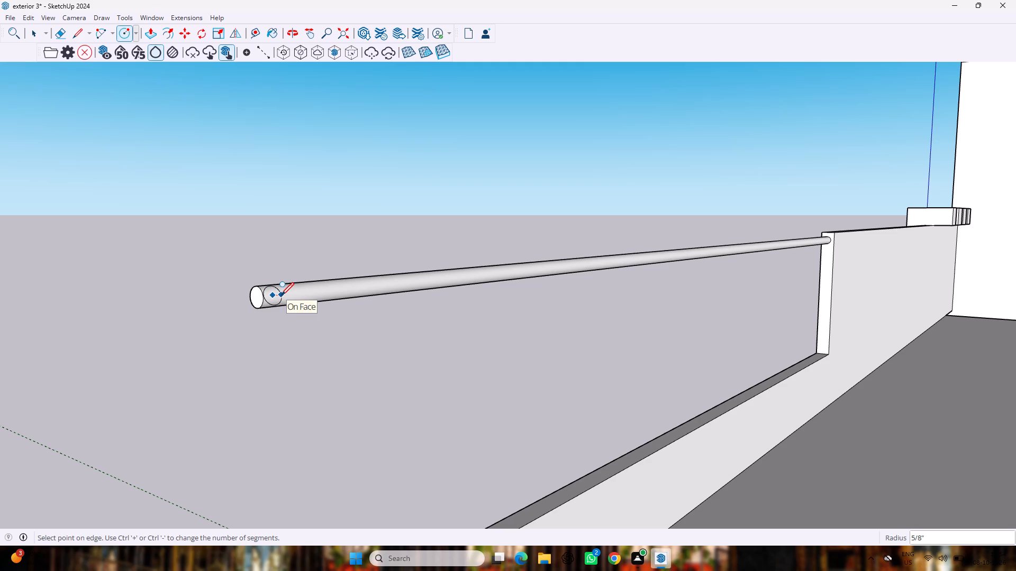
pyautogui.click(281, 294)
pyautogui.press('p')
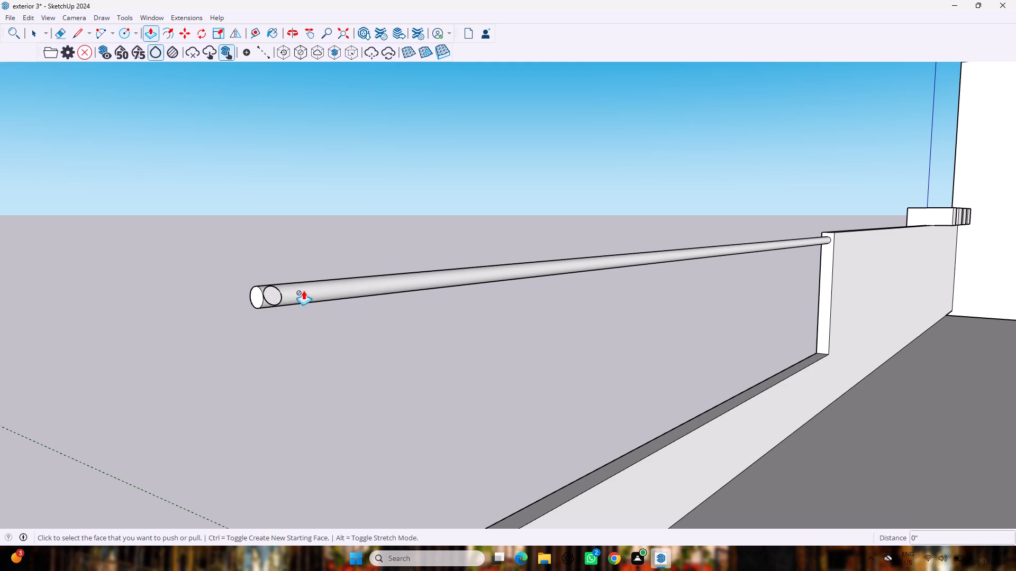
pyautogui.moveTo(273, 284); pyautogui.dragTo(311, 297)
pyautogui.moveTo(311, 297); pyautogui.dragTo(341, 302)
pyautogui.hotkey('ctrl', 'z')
# Examine the gap between the rail's free end and the balcony's side parapet from outside and above the corner.
pyautogui.scroll(-8, 312, 287)
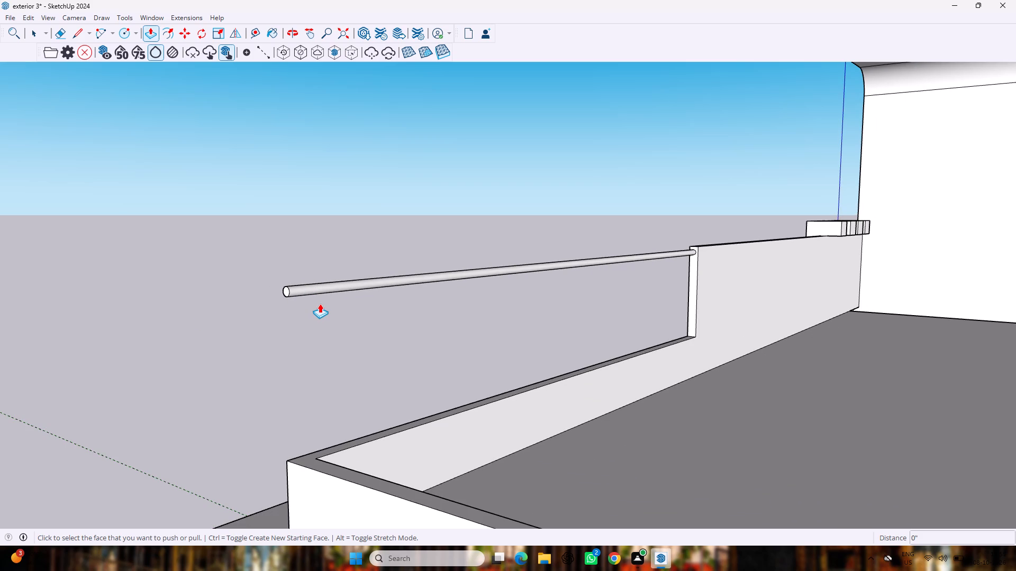
pyautogui.scroll(-8, 318, 302)
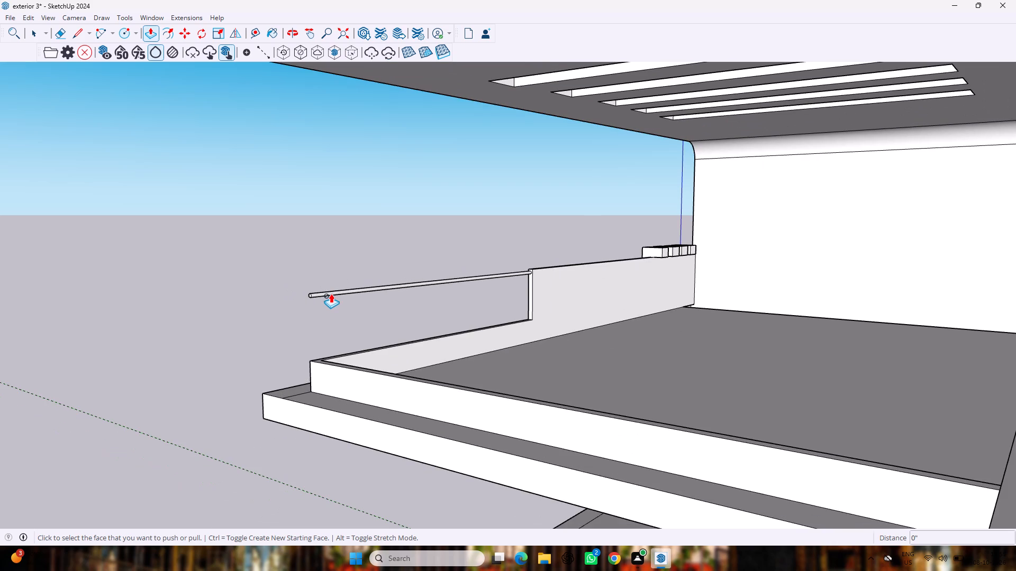
pyautogui.press('c')
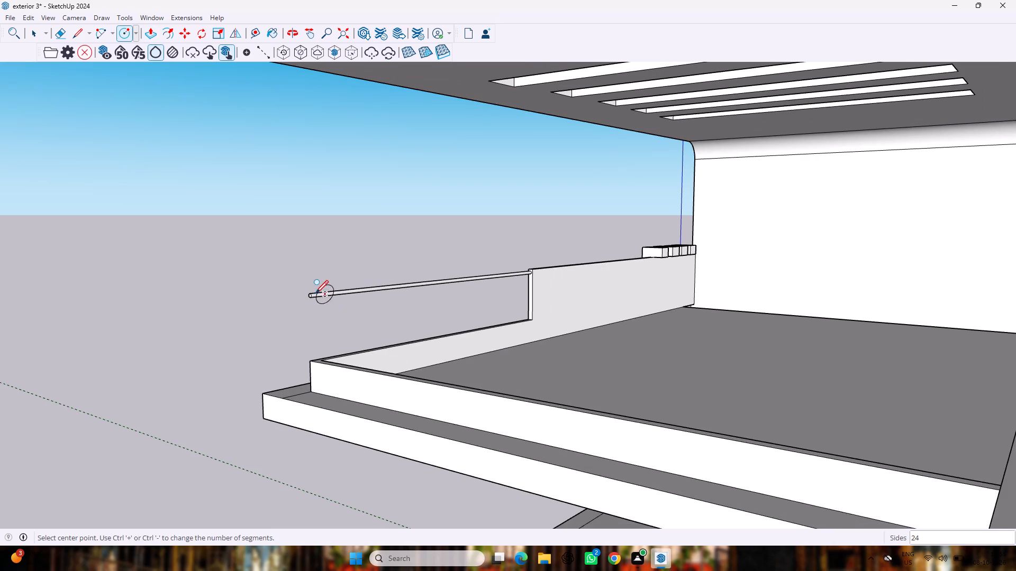
pyautogui.moveTo(332, 301); pyautogui.dragTo(879, 300, button='middle')
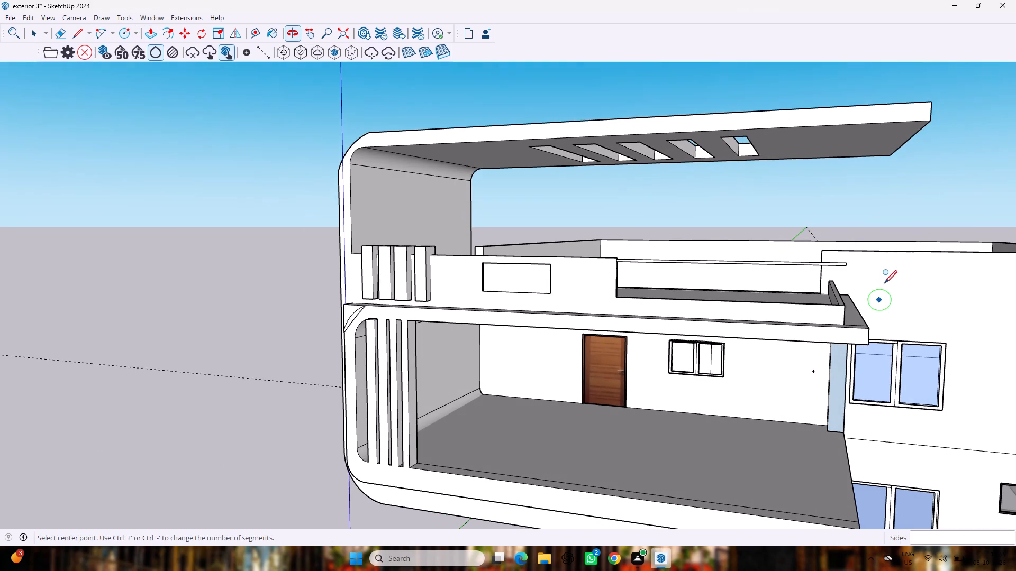
pyautogui.scroll(6, 838, 255)
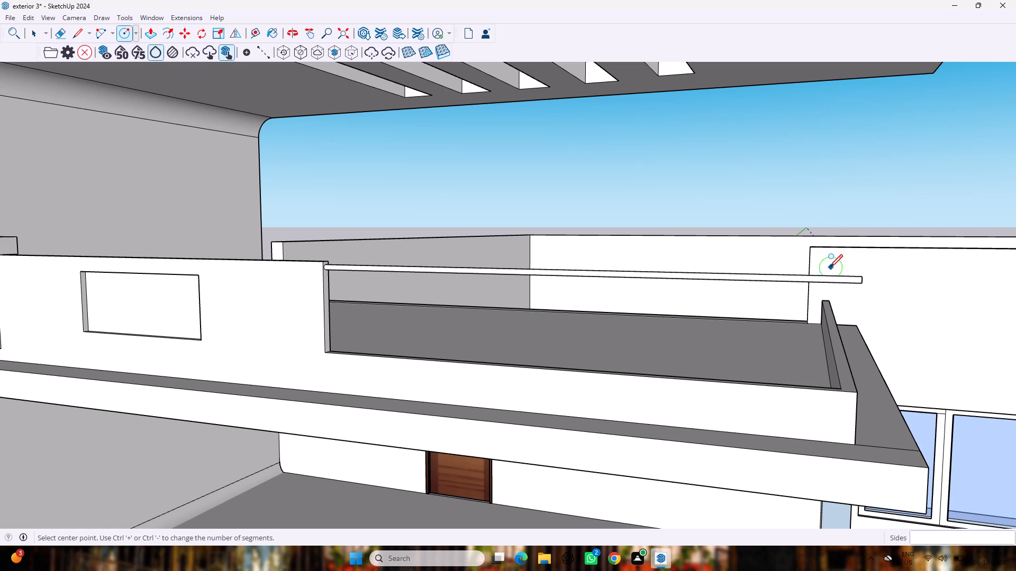
pyautogui.scroll(7, 818, 260)
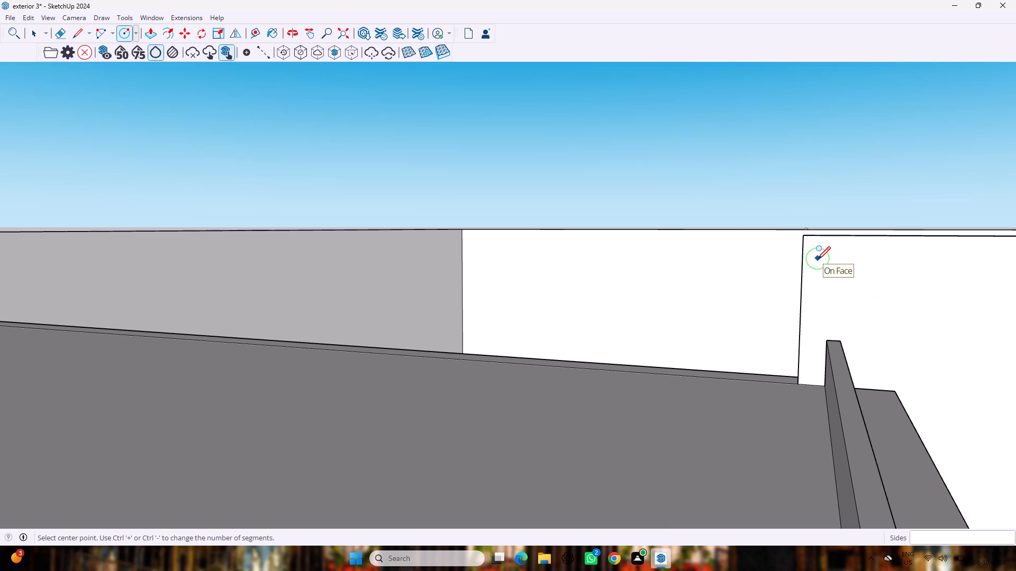
pyautogui.scroll(-9, 829, 252)
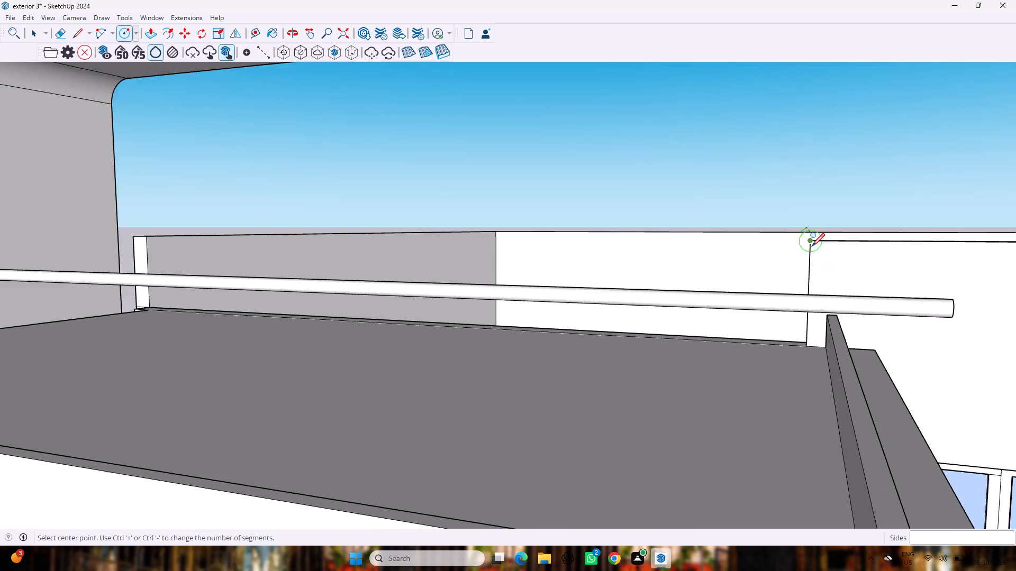
pyautogui.press('space')
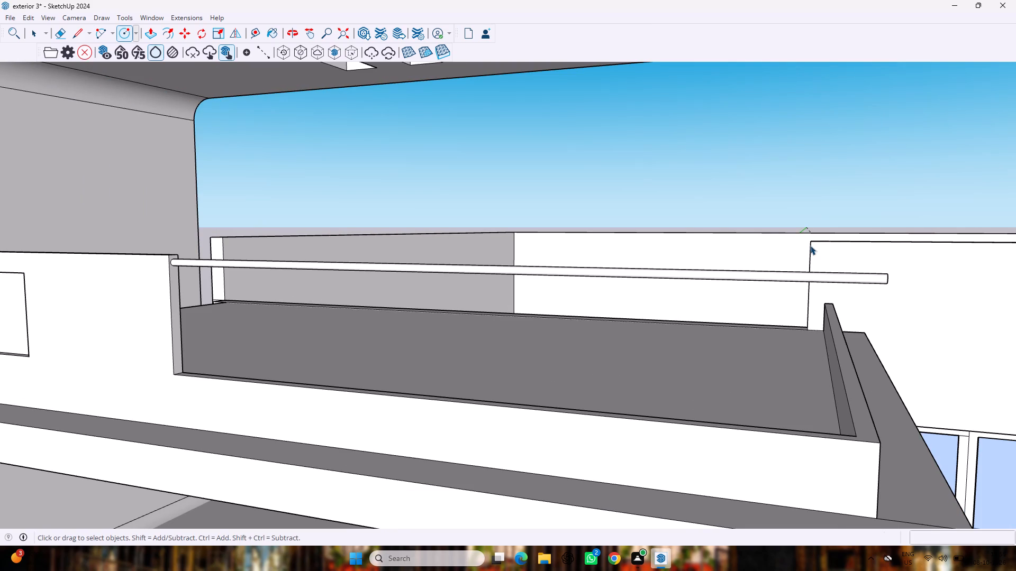
pyautogui.moveTo(915, 269); pyautogui.dragTo(814, 285, button='middle')
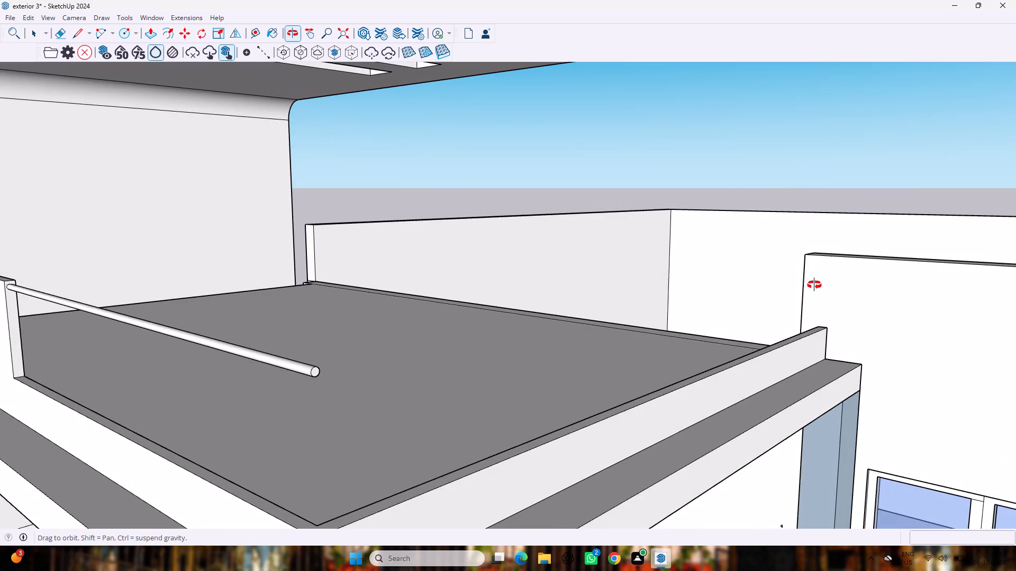
pyautogui.moveTo(814, 285); pyautogui.dragTo(774, 287, button='middle')
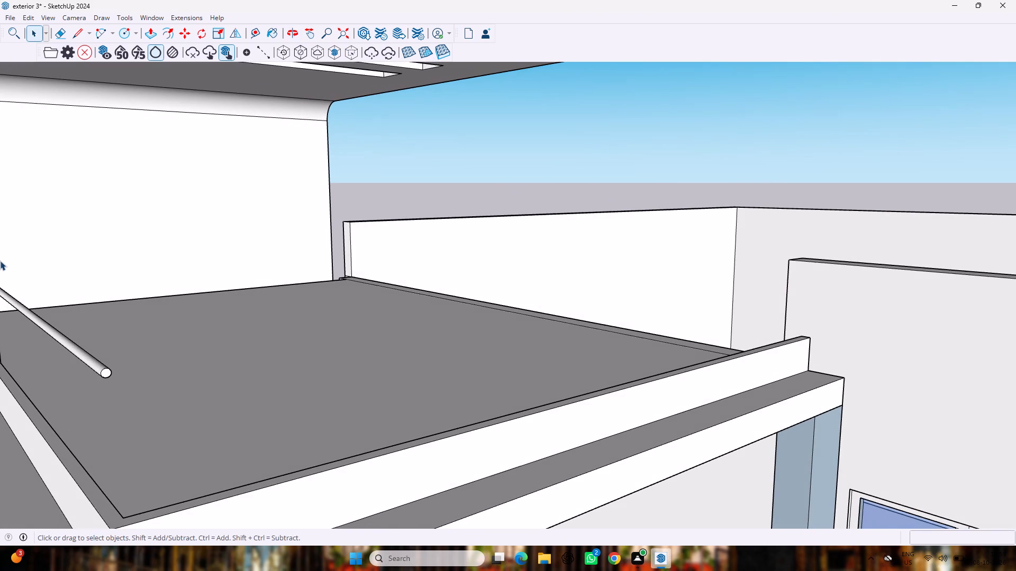
pyautogui.scroll(-4, 0, 261)
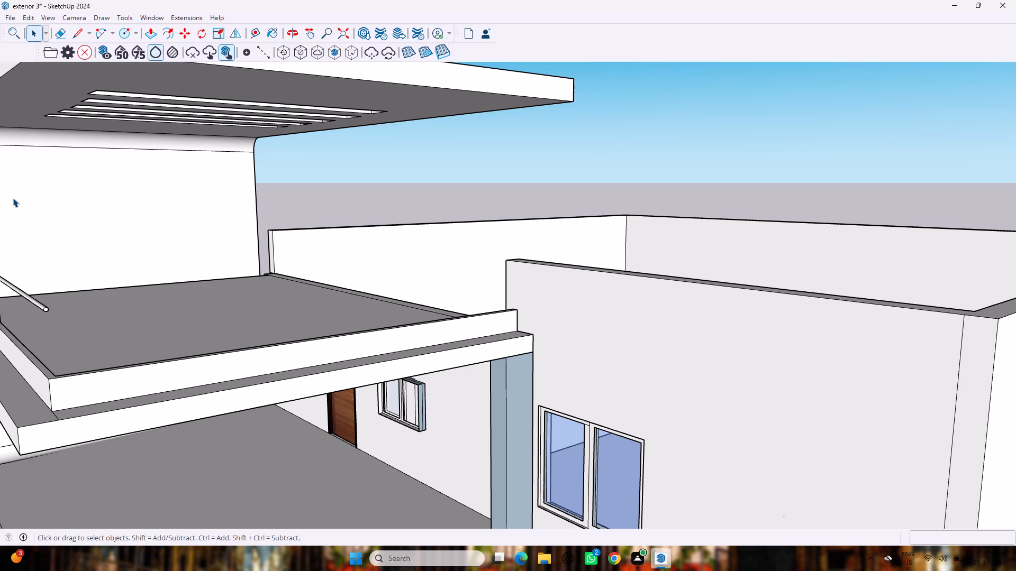
pyautogui.press('p')
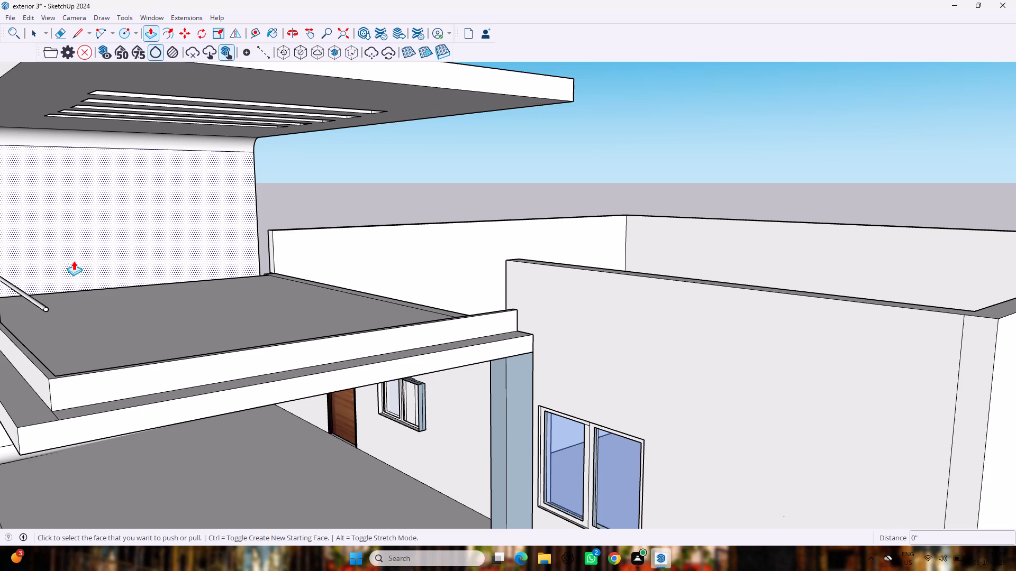
# Push the round rail's free end back along its length to the raised balcony parapet, about 26' 7 5/16".
pyautogui.scroll(5, 51, 260)
pyautogui.scroll(-10, 47, 249)
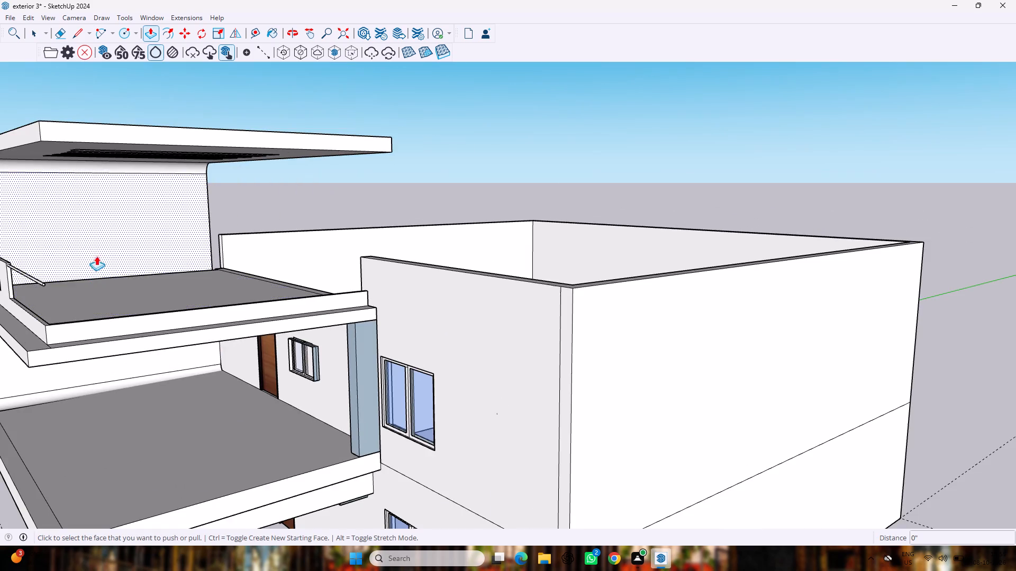
pyautogui.moveTo(97, 256); pyautogui.dragTo(12, 275, button='middle')
pyautogui.scroll(13, 0, 254)
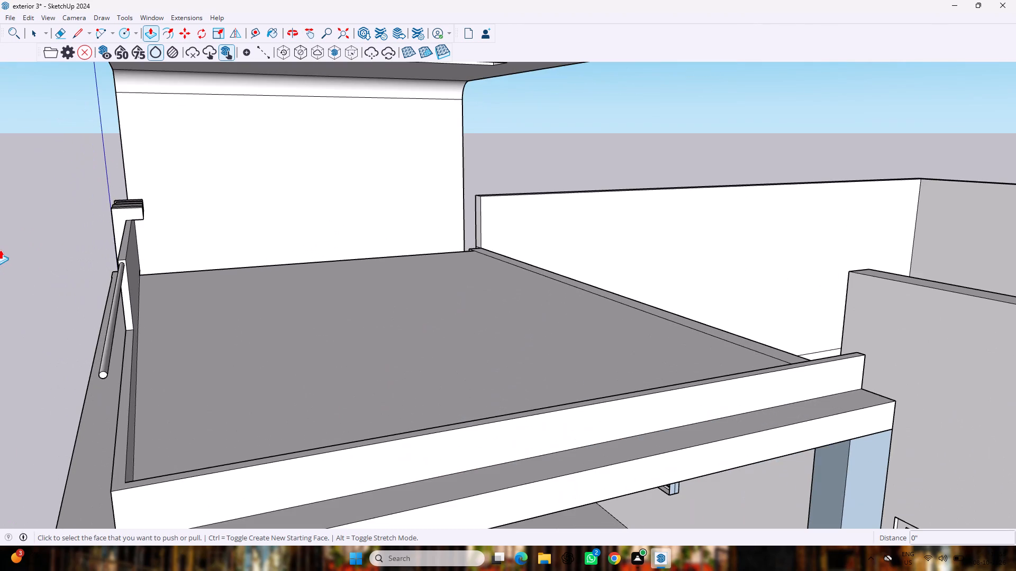
pyautogui.scroll(2, 86, 390)
pyautogui.moveTo(86, 384); pyautogui.dragTo(104, 260, button='middle')
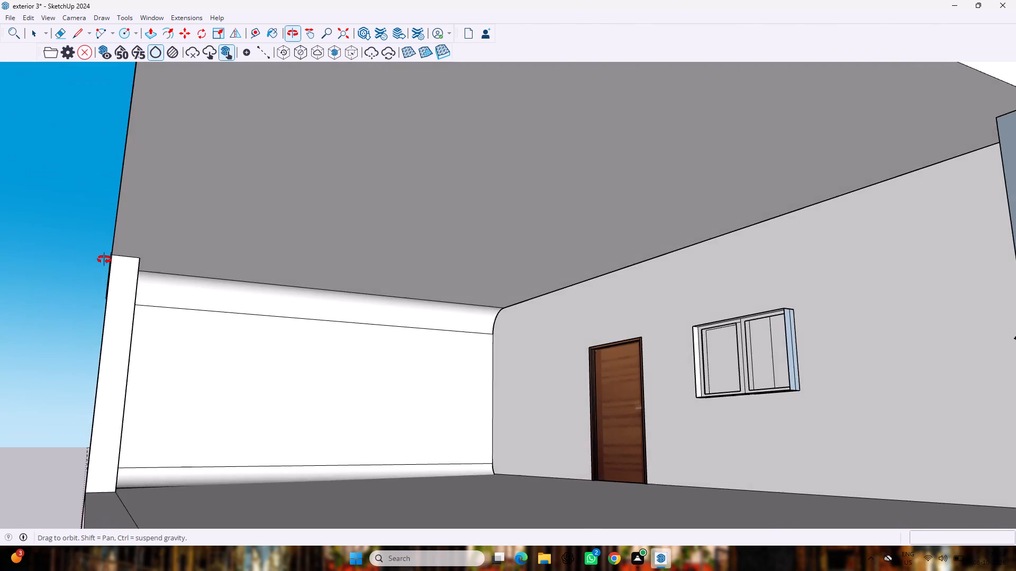
pyautogui.moveTo(104, 260); pyautogui.dragTo(106, 356, button='middle')
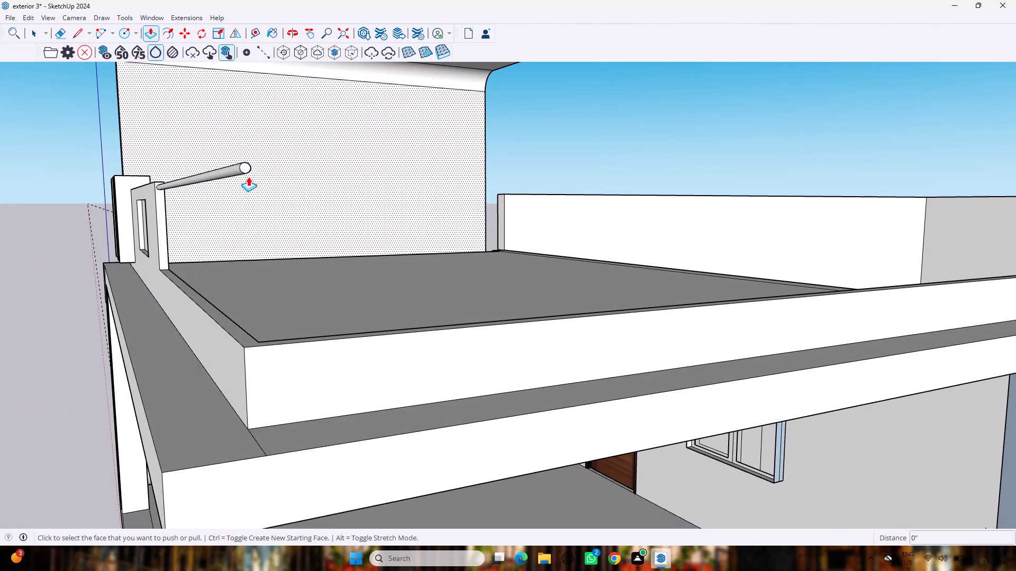
pyautogui.scroll(4, 241, 159)
pyautogui.scroll(-3, 206, 207)
pyautogui.moveTo(194, 266); pyautogui.dragTo(340, 235)
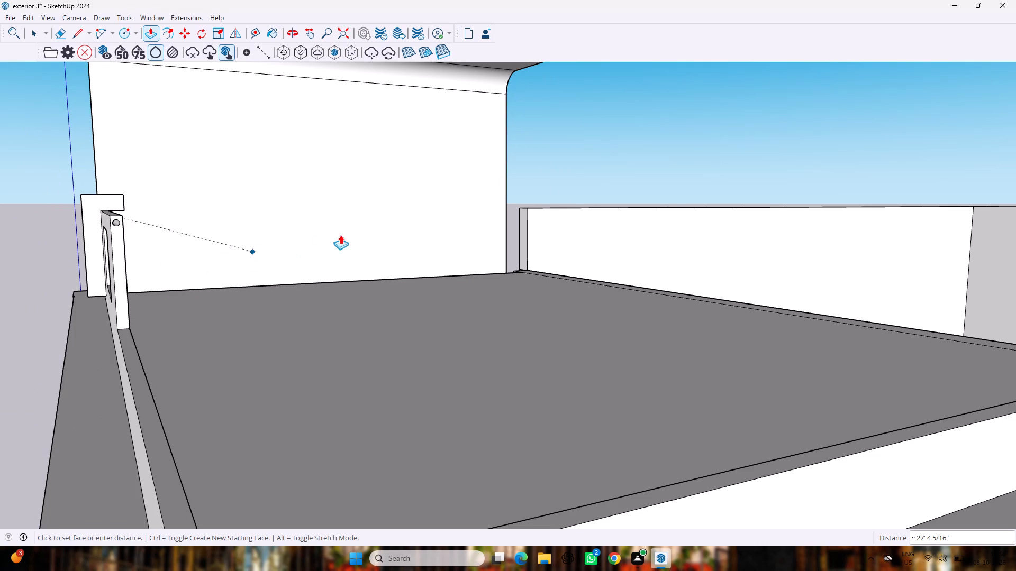
pyautogui.moveTo(340, 235); pyautogui.dragTo(836, 281)
pyautogui.scroll(-13, 836, 280)
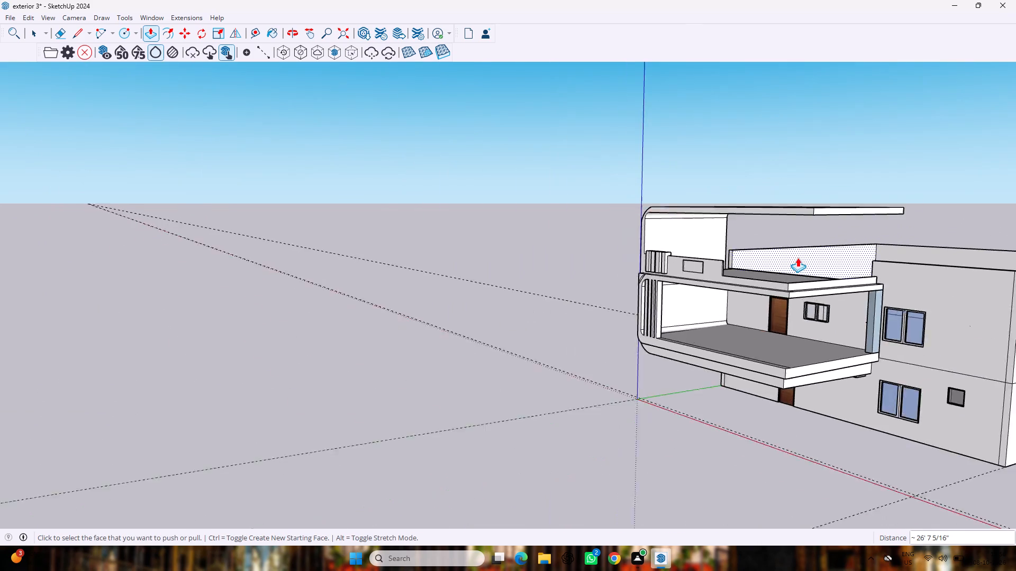
pyautogui.scroll(-8, 797, 257)
pyautogui.press('space')
pyautogui.scroll(-3, 781, 264)
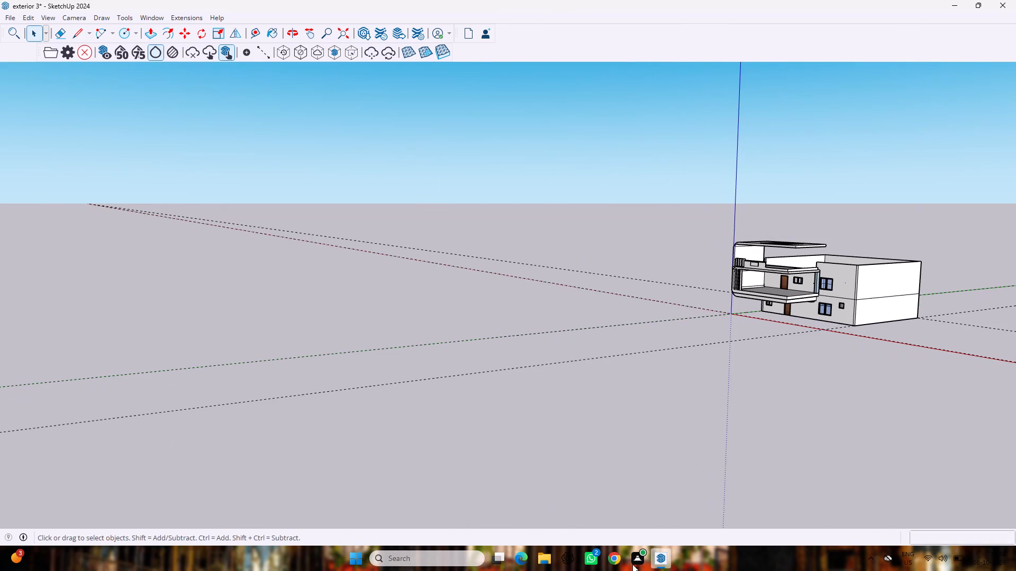